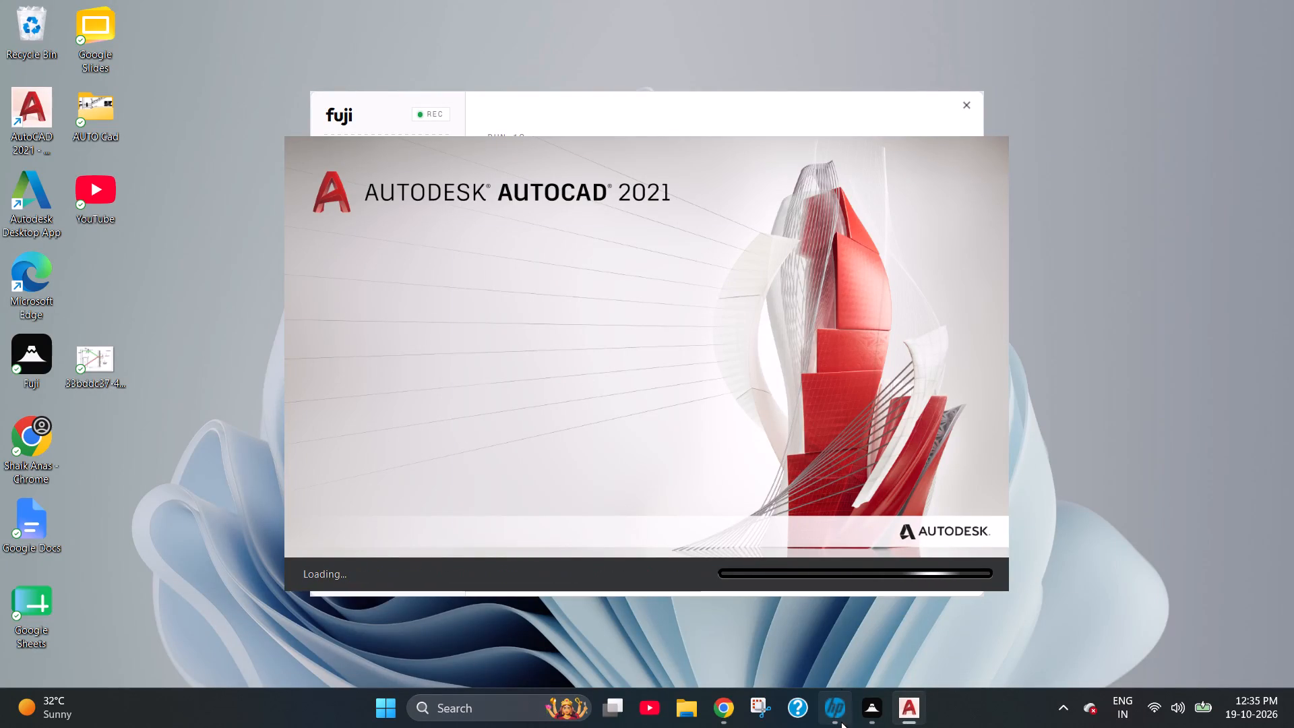
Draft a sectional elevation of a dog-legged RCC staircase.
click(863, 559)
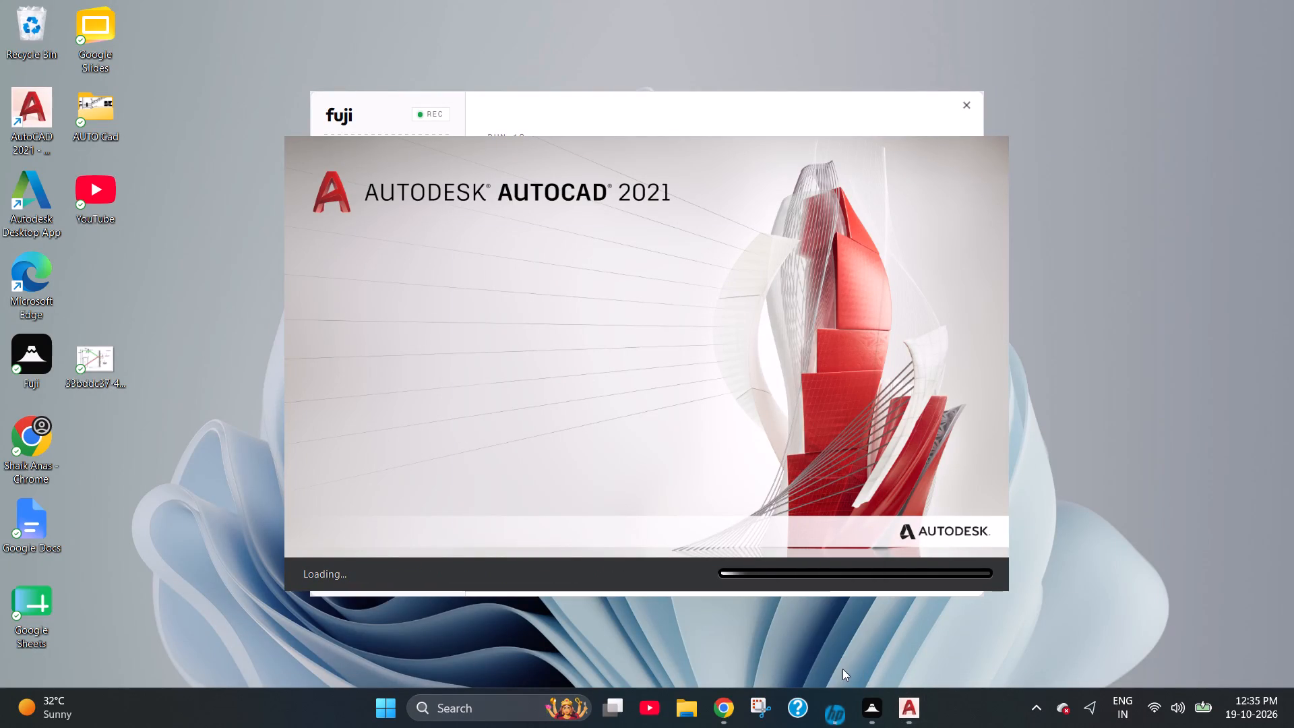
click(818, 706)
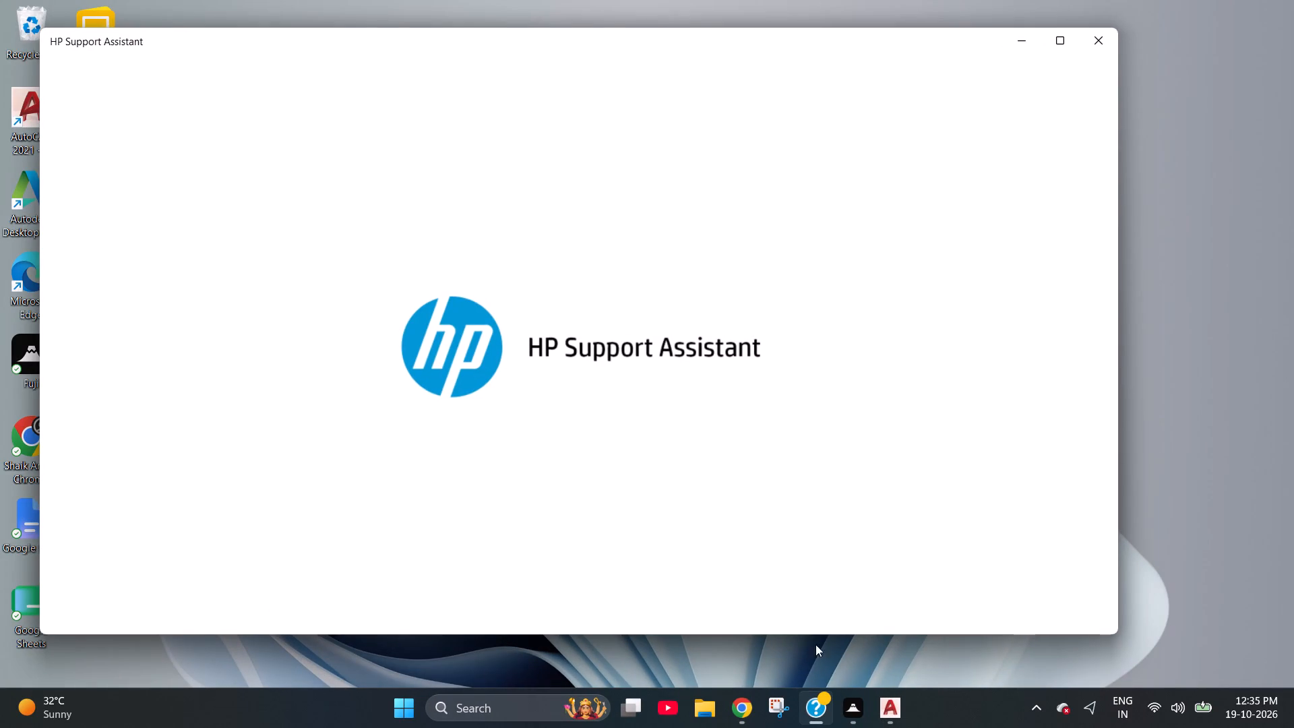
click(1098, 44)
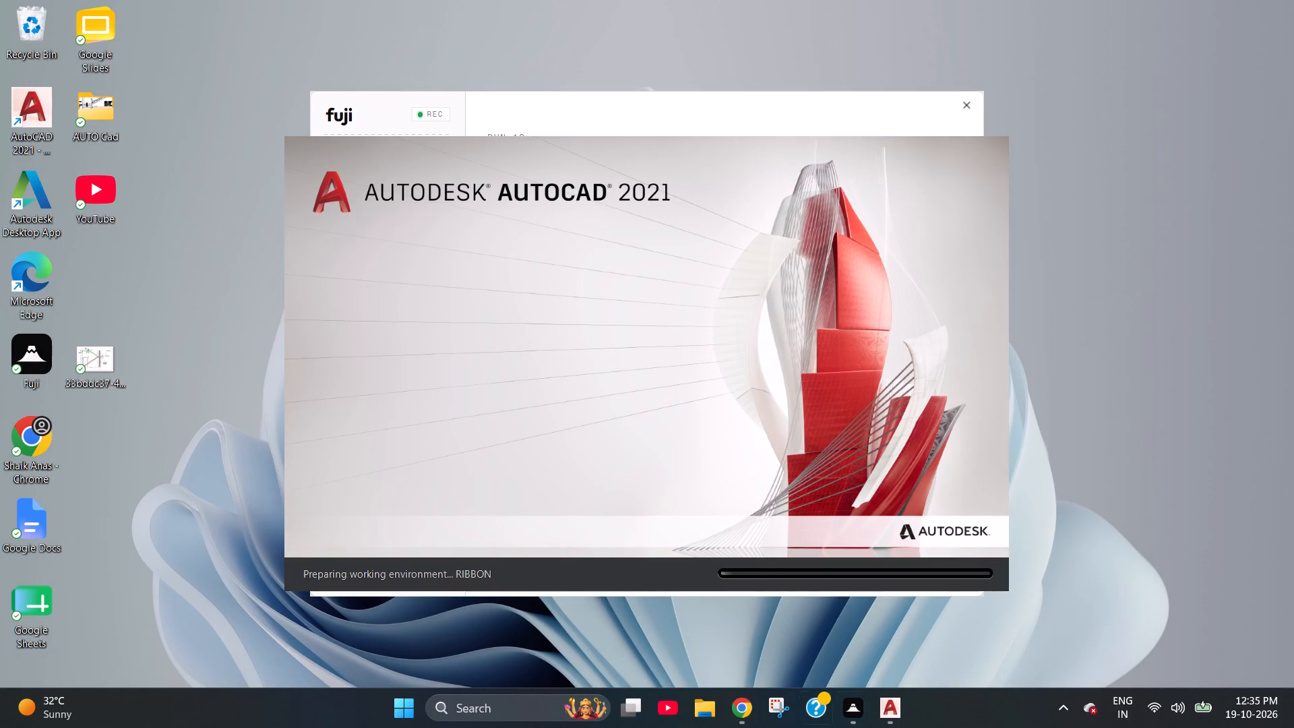
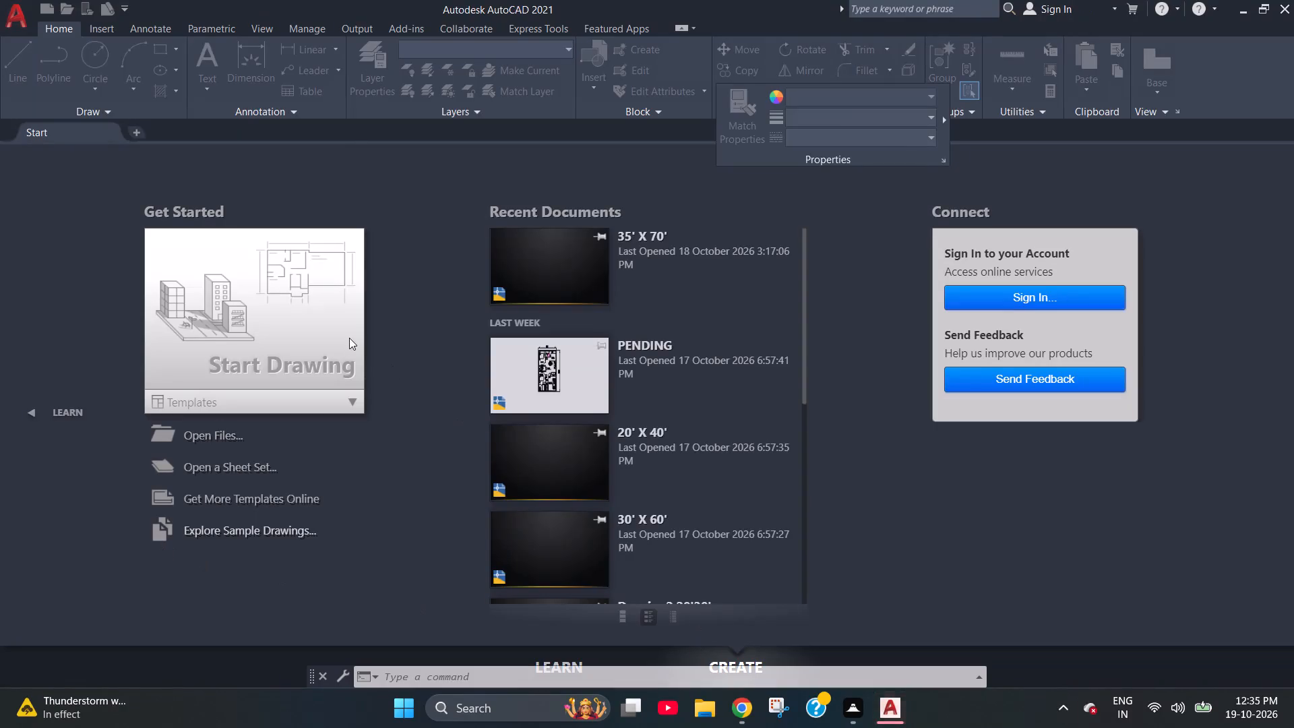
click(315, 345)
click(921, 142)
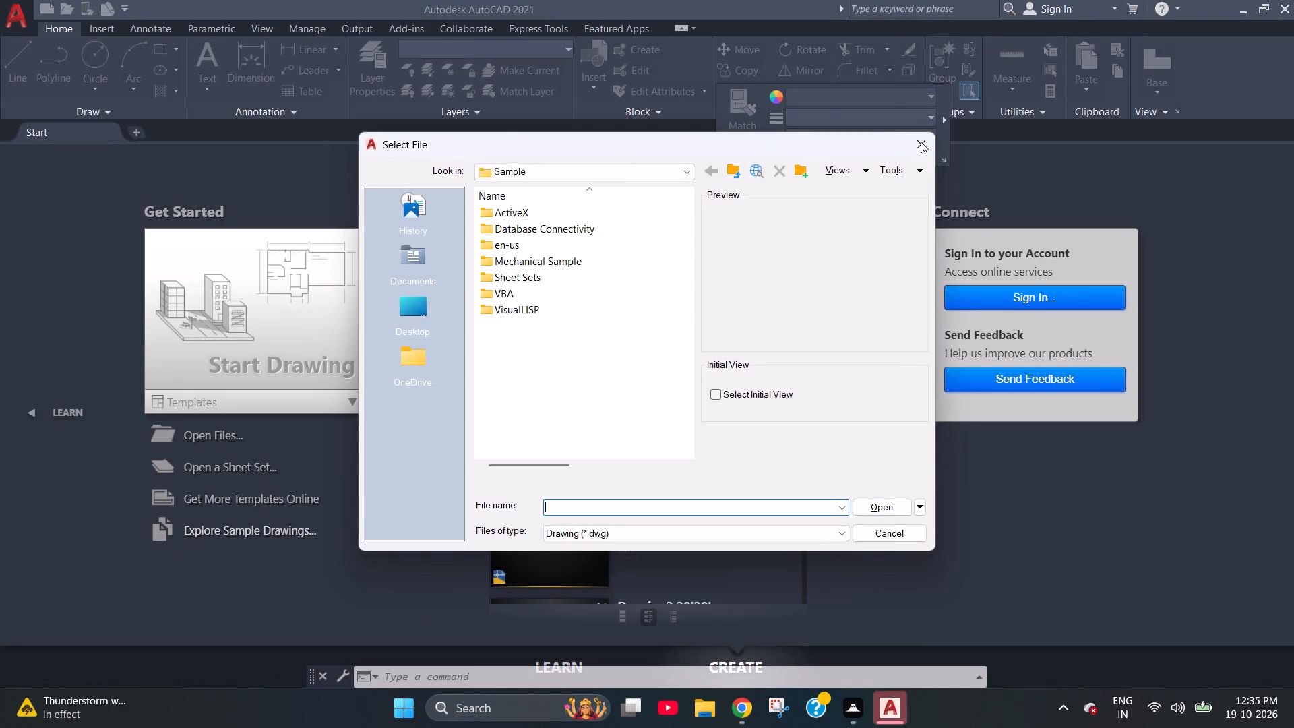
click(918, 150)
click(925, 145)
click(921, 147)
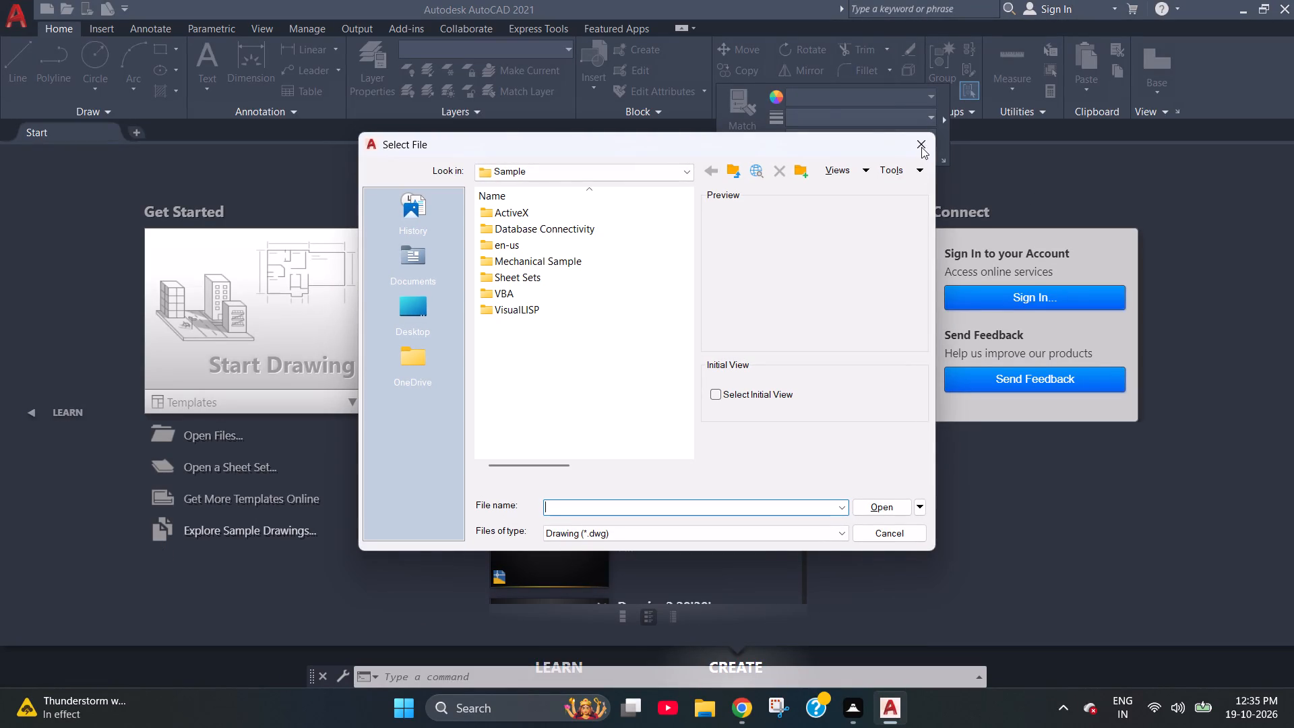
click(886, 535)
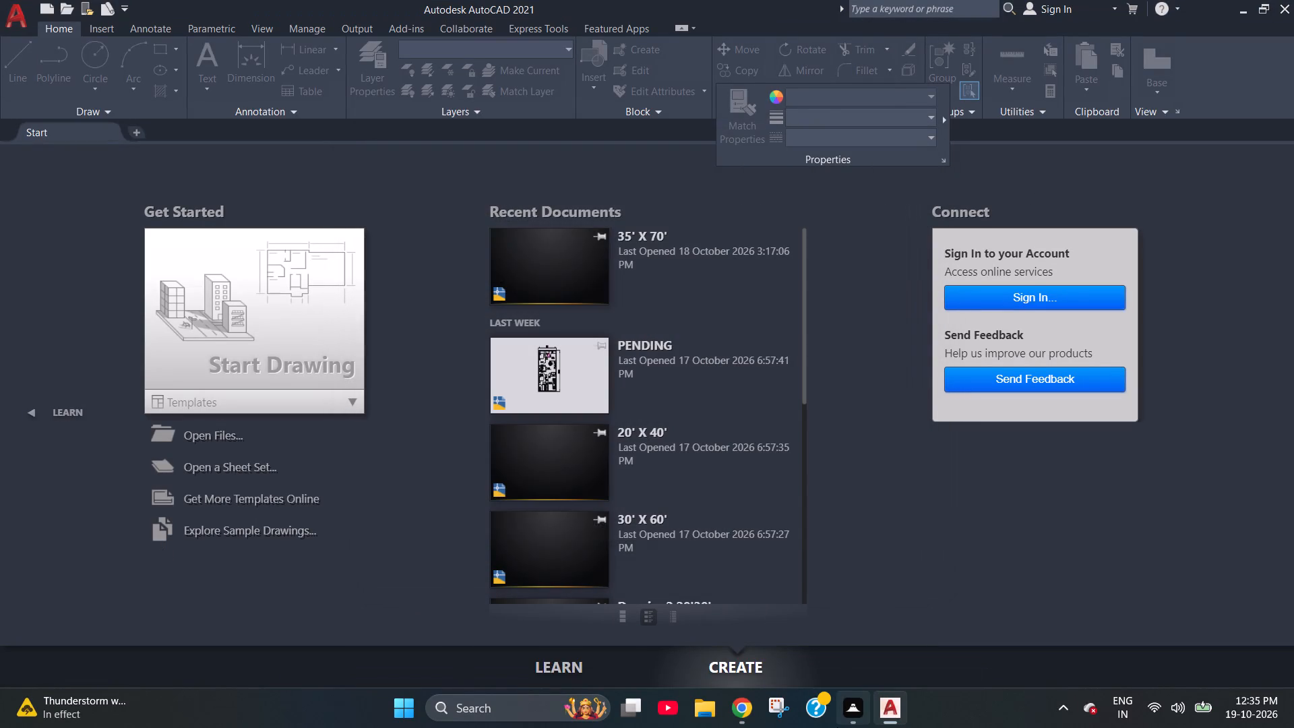
Start a new blank drawing from the Start page using the preselected acadiso.dwt template.
click(315, 408)
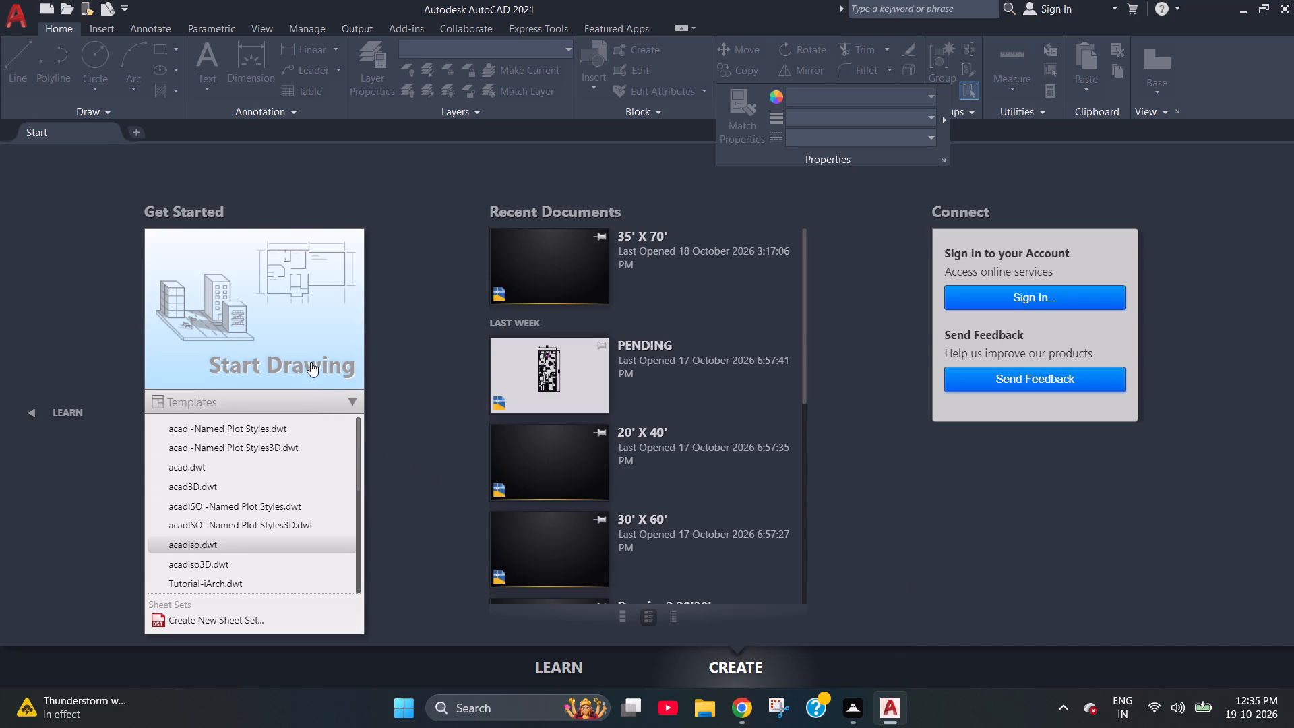
click(311, 362)
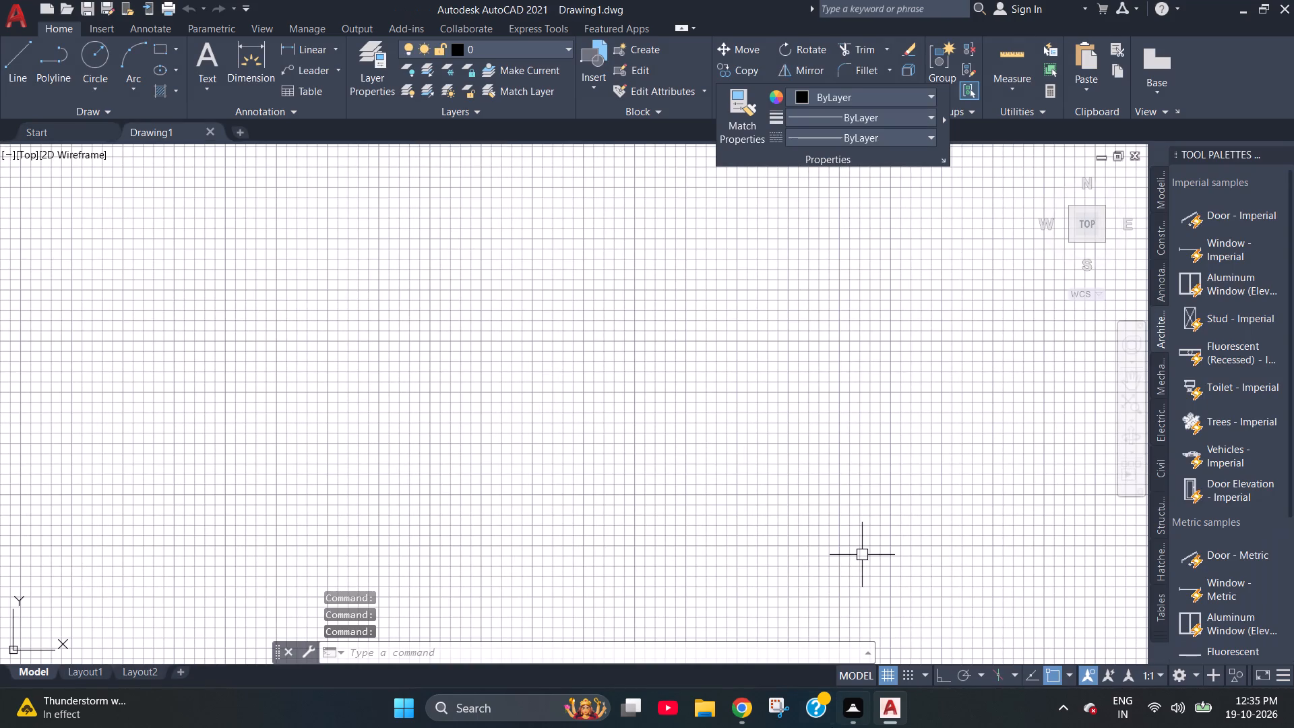
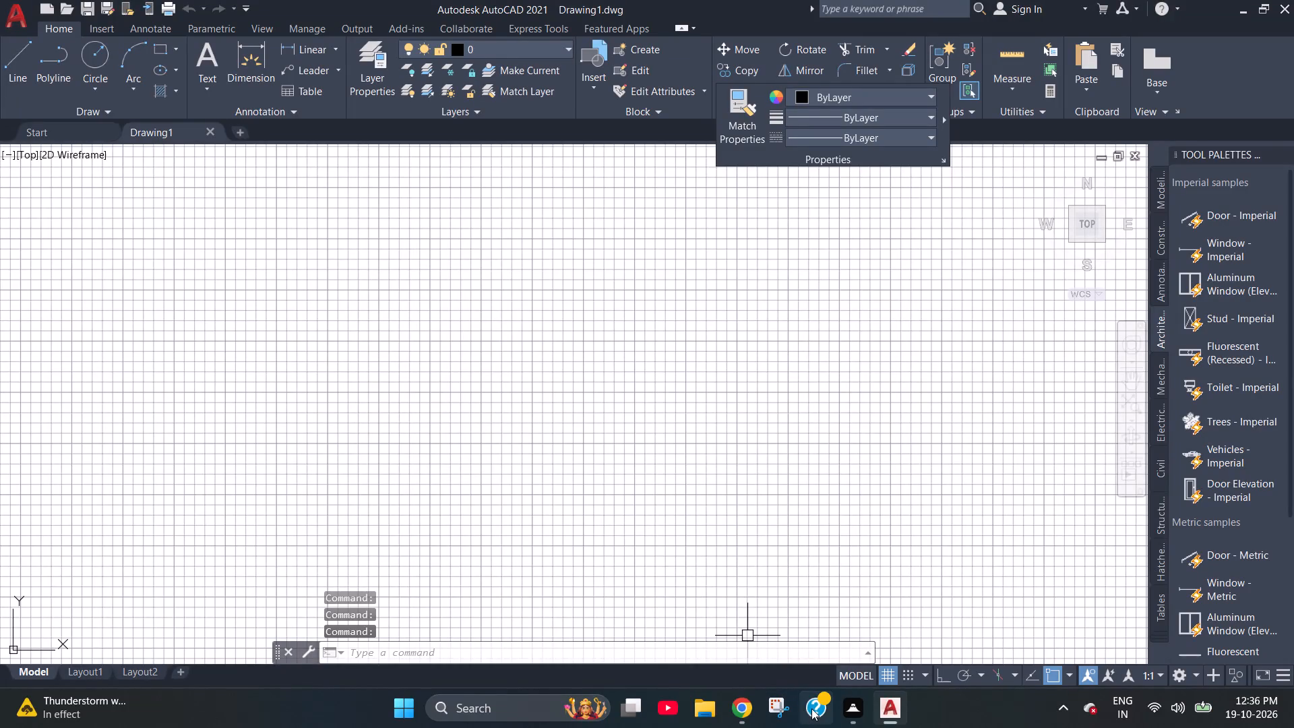
Unpin HP Support Assistant from the Windows taskbar.
right_click(811, 708)
click(793, 666)
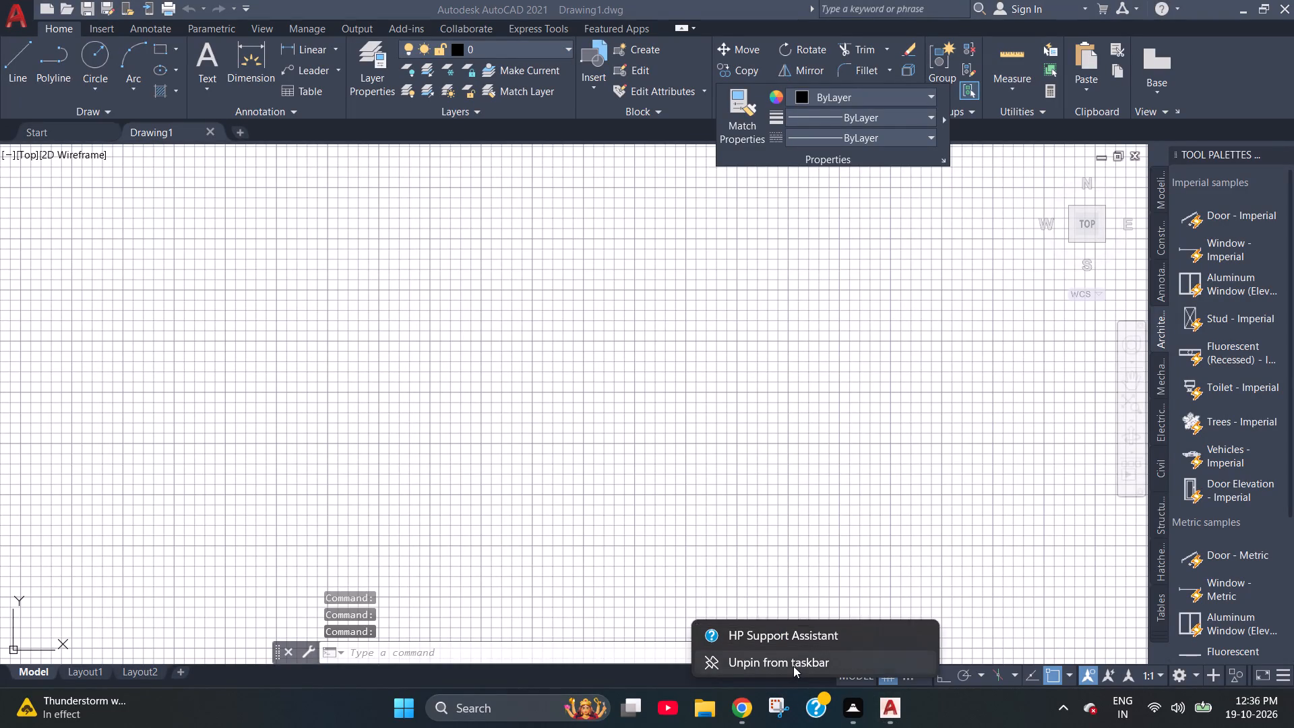
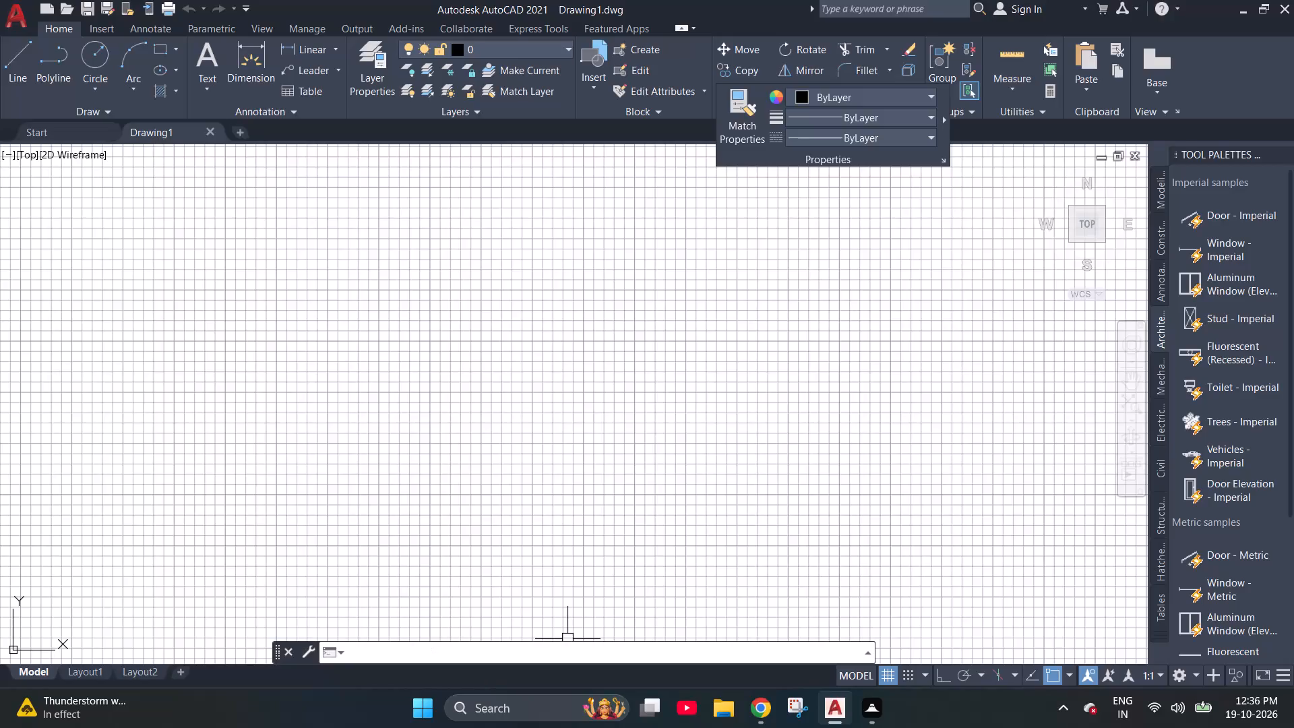
Set the UCS icon to the Noorigin option with the UCSICON command.
key(u)
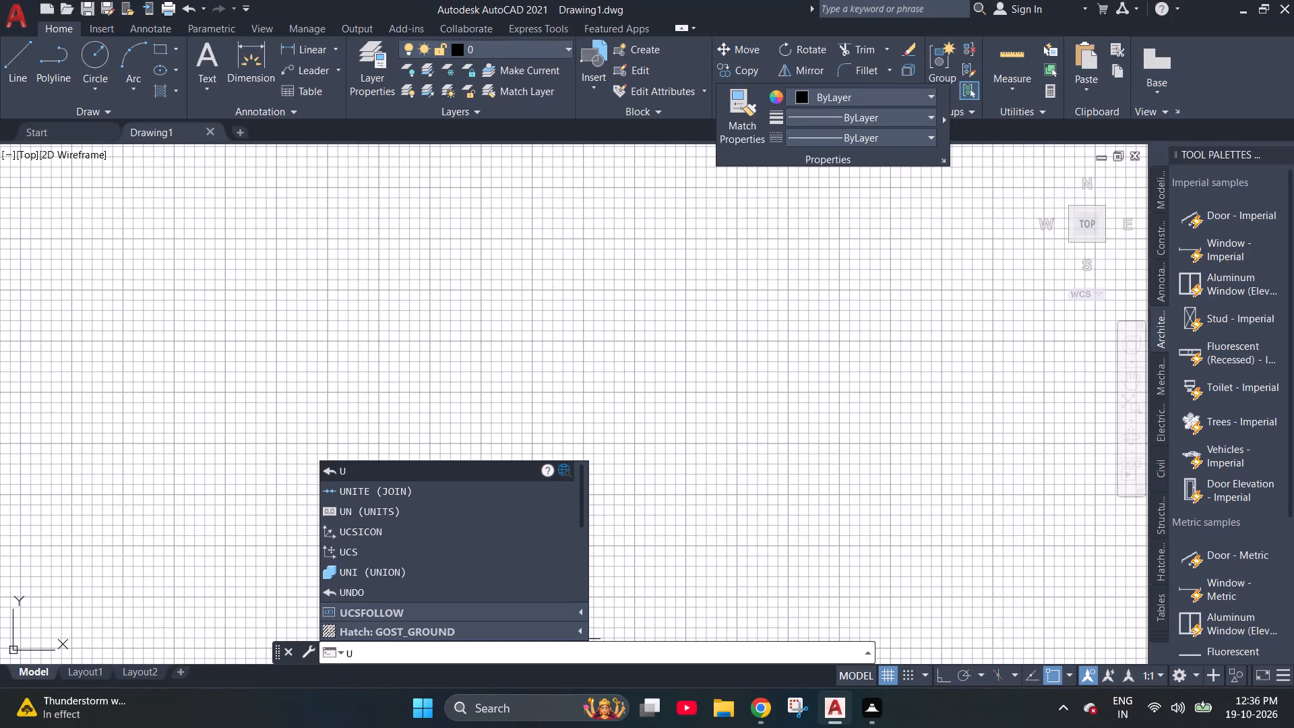
text(cs)
key(Down)
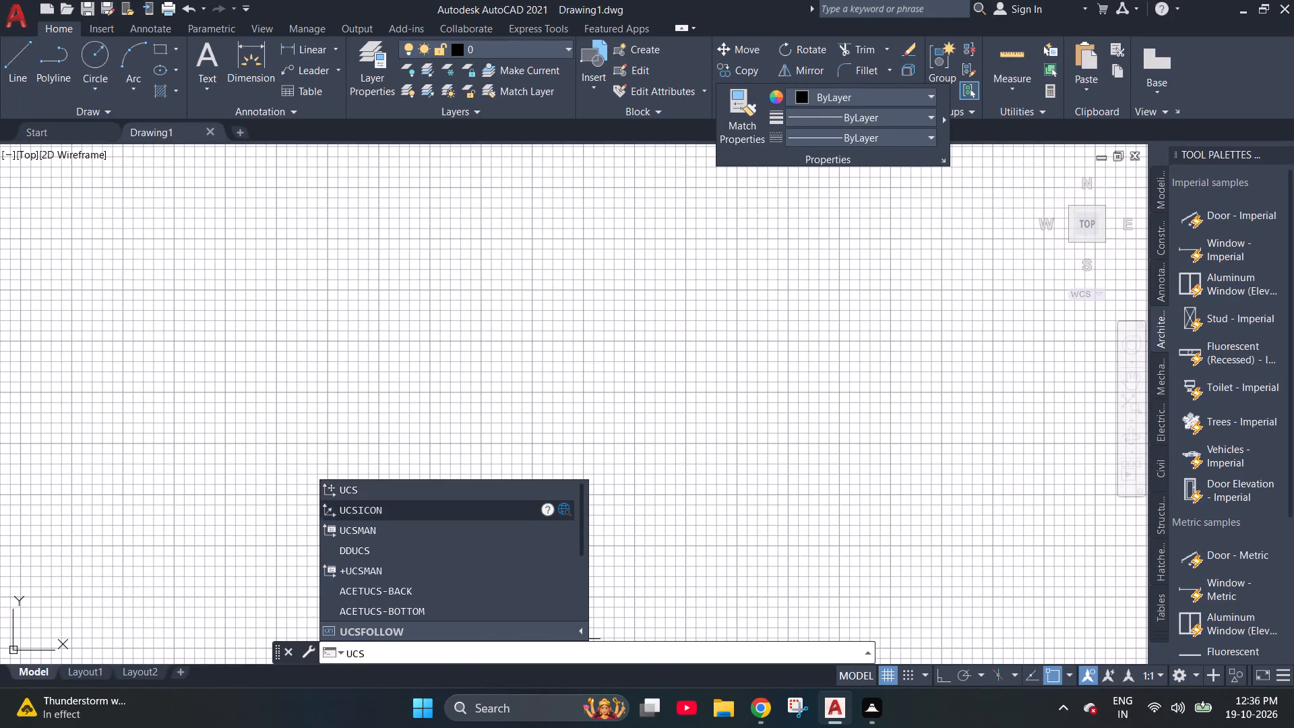
key(Return)
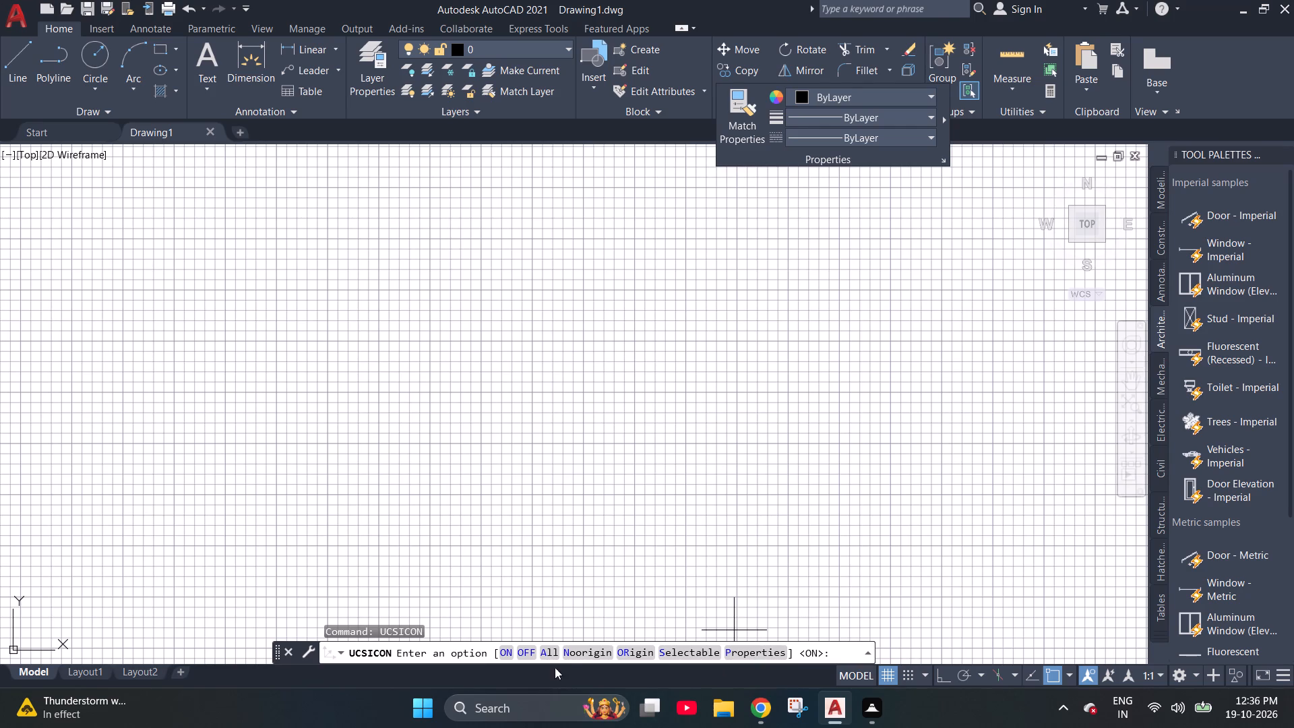
click(565, 656)
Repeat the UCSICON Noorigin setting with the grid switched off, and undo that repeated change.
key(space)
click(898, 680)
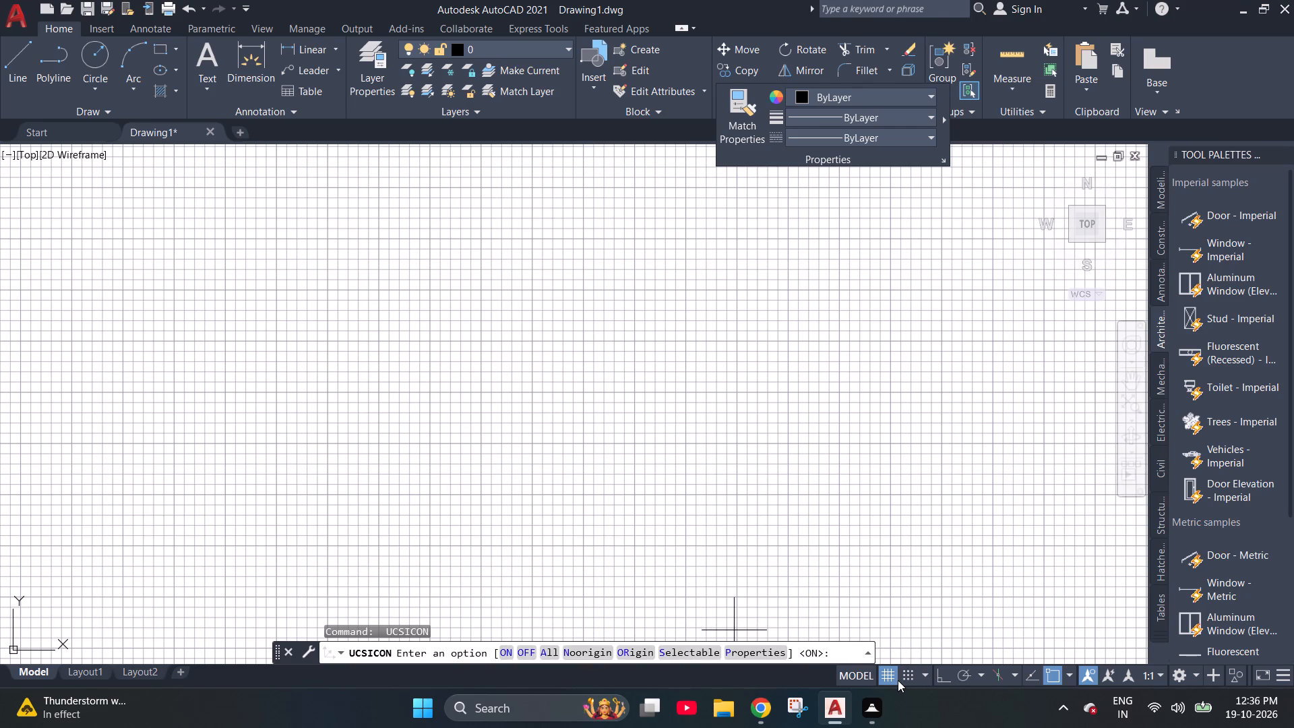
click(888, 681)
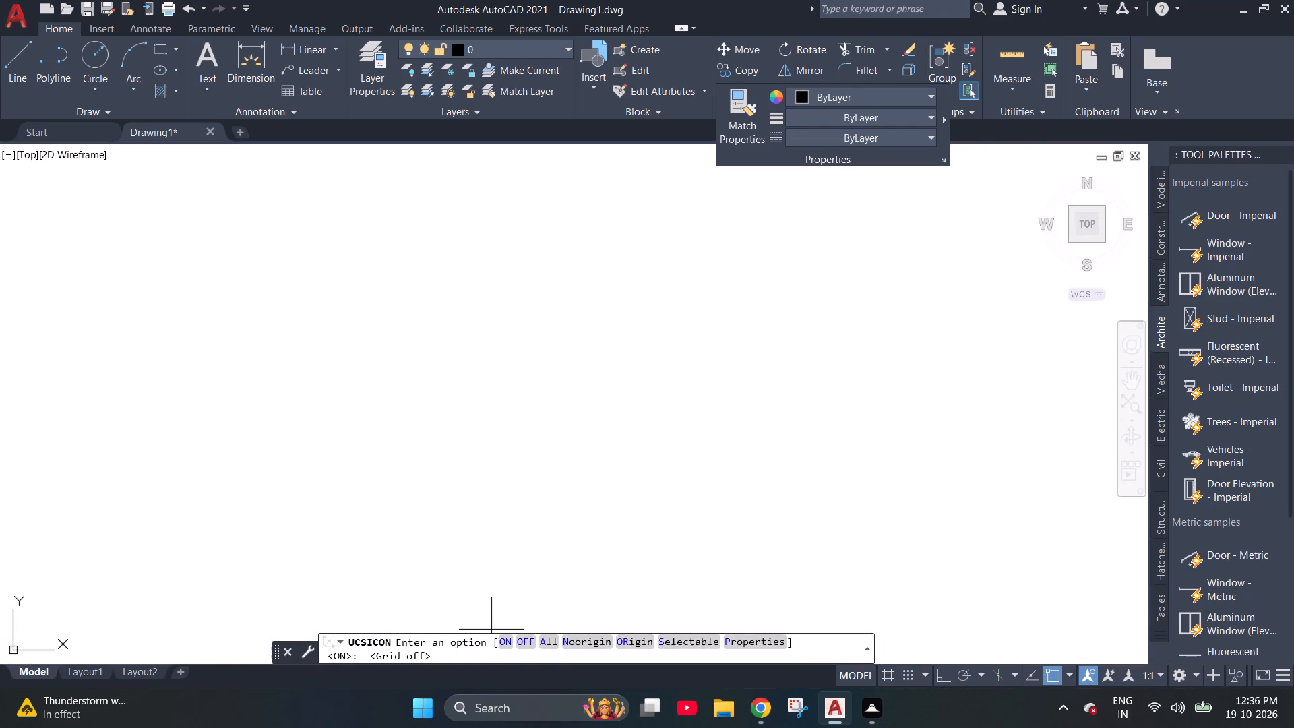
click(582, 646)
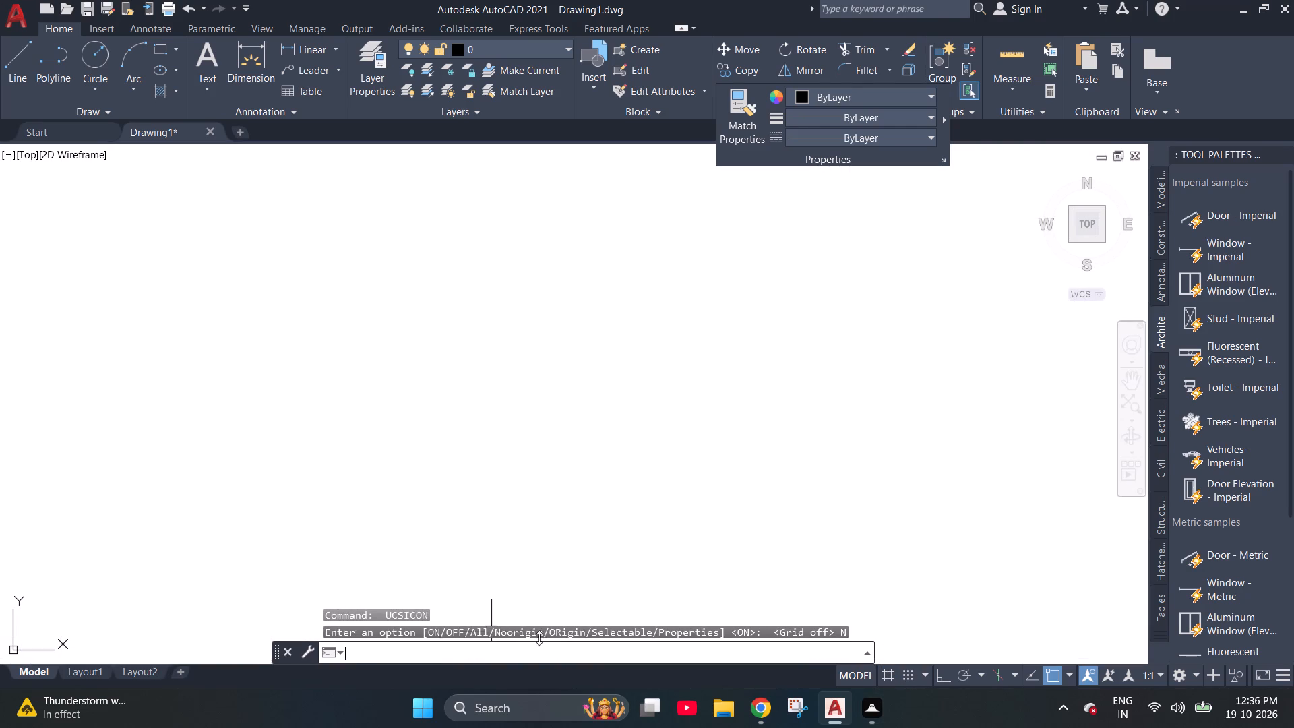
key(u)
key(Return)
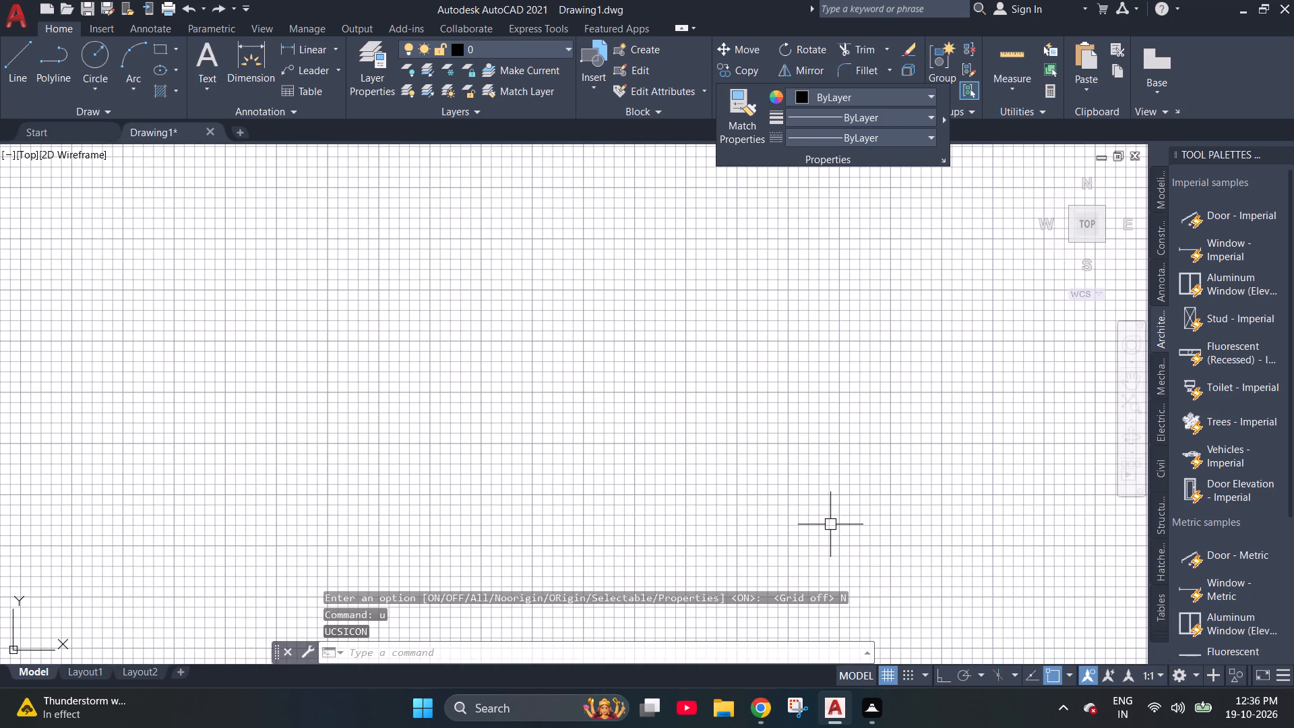
Turn off the grid display in the drawing area.
click(883, 687)
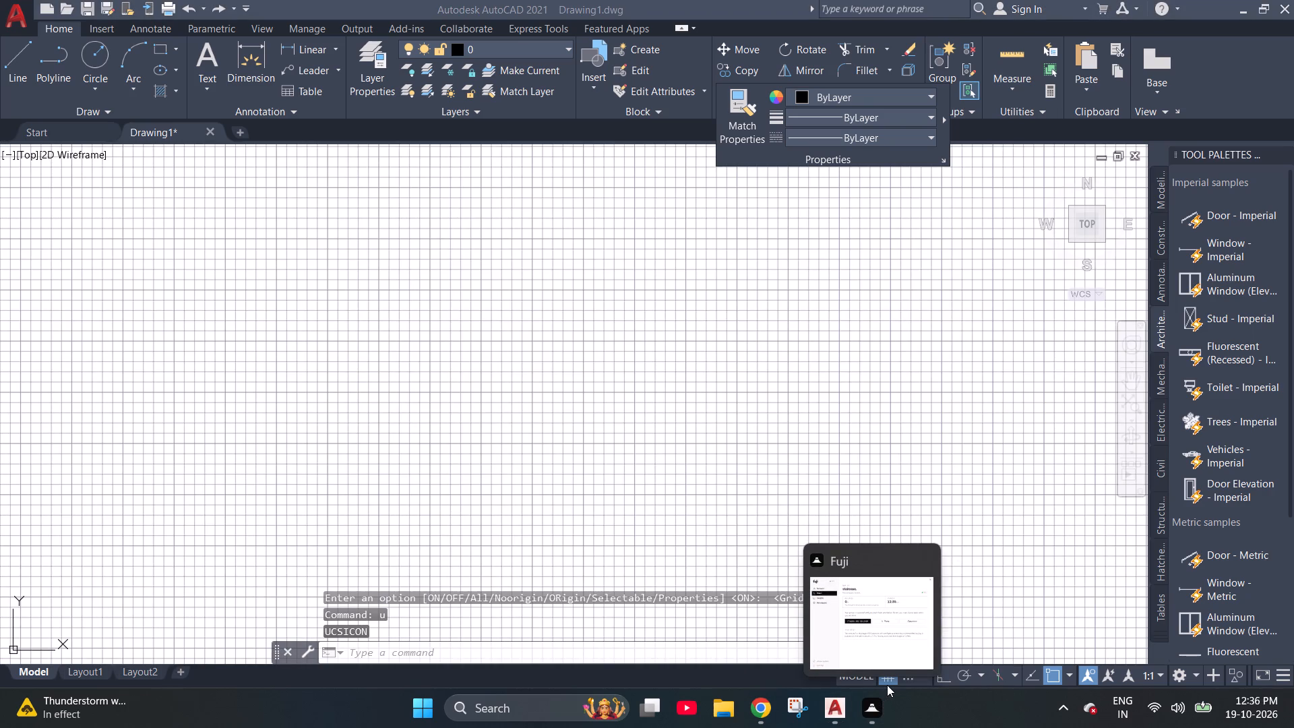
click(887, 685)
key(Escape)
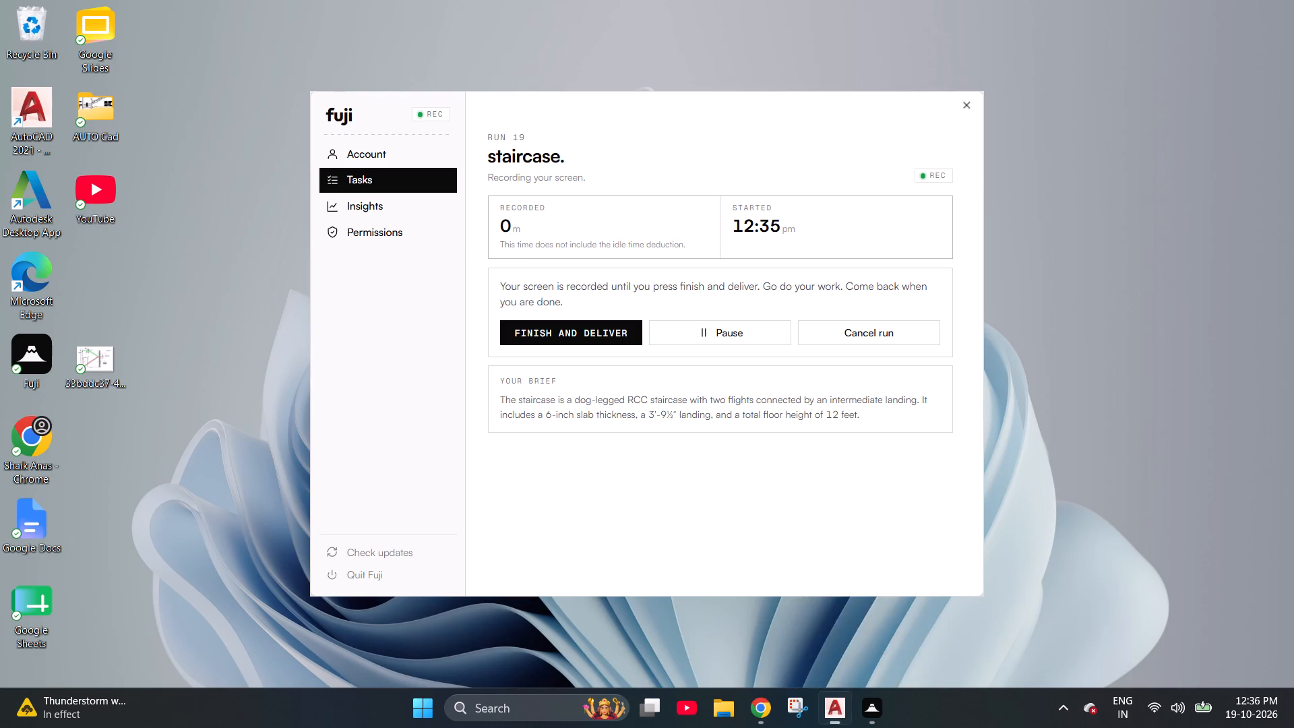
click(890, 684)
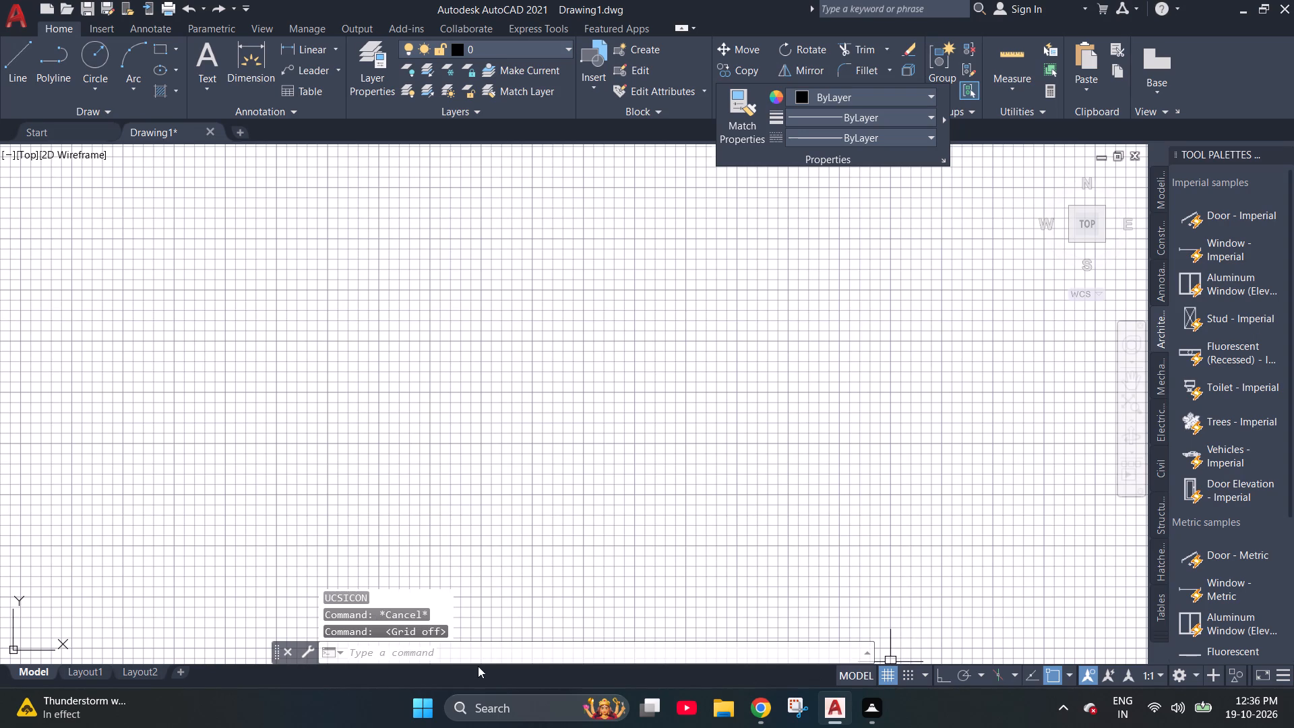
Configure the drawing units to Engineering length type, 0'-0" precision and an insertion scale in inches.
click(478, 659)
key(u)
key(n)
key(space)
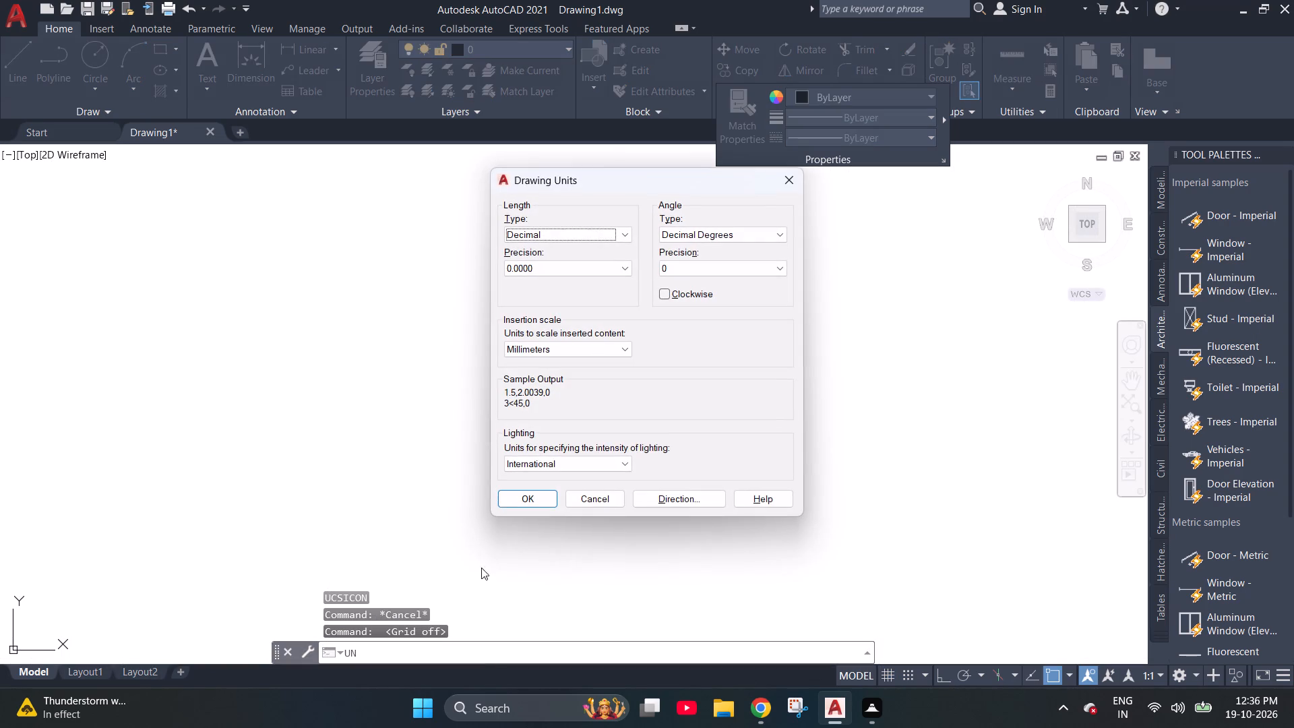
click(578, 241)
click(539, 269)
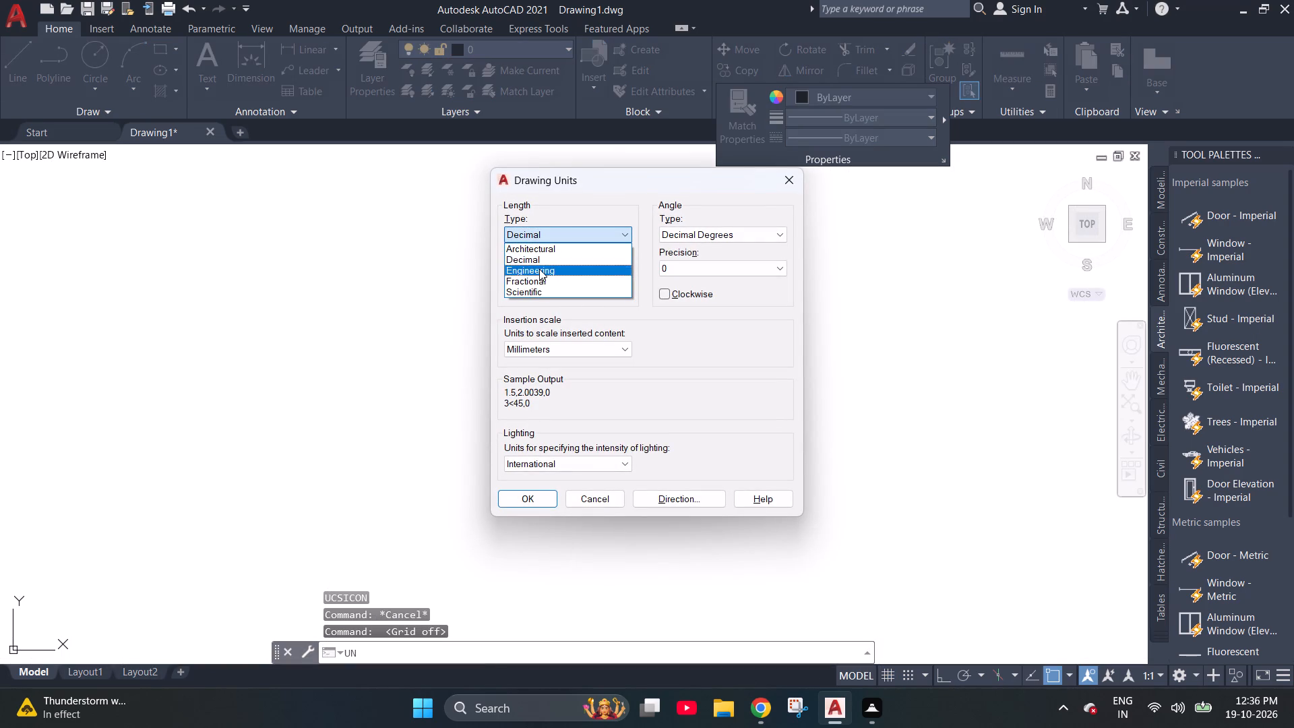
click(541, 270)
click(533, 289)
click(541, 263)
click(524, 282)
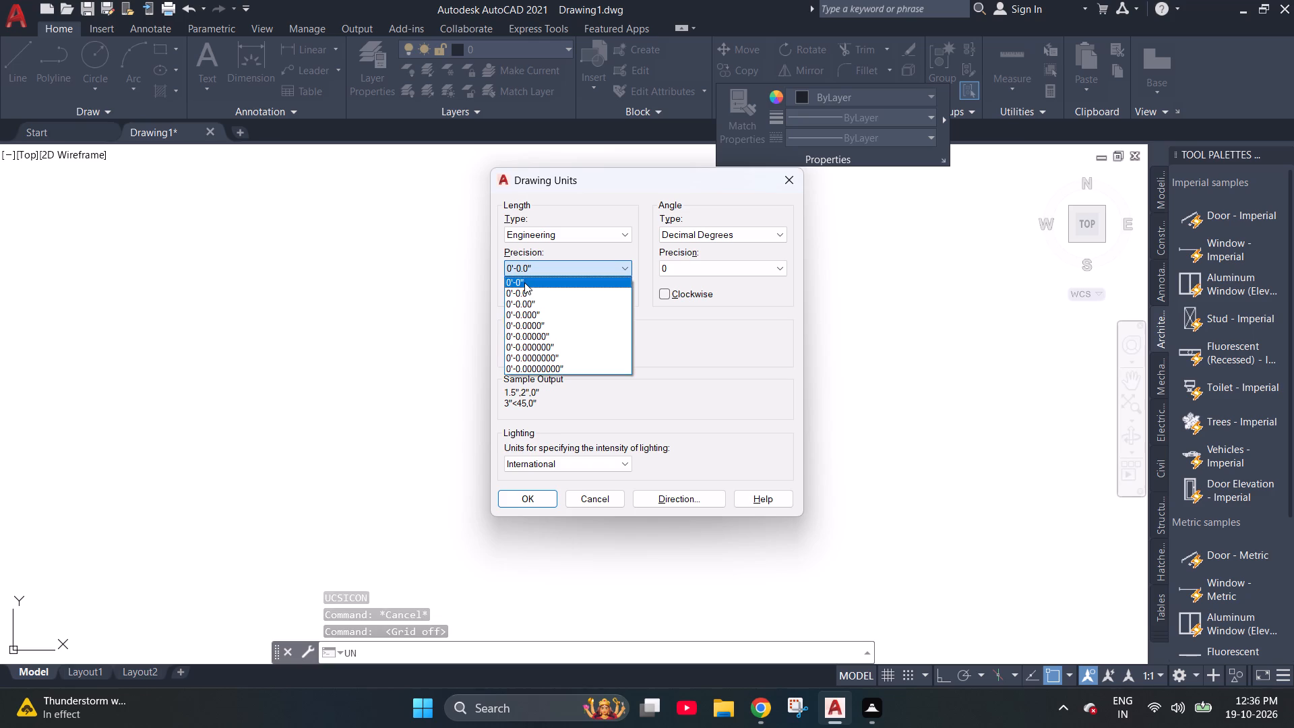
click(569, 349)
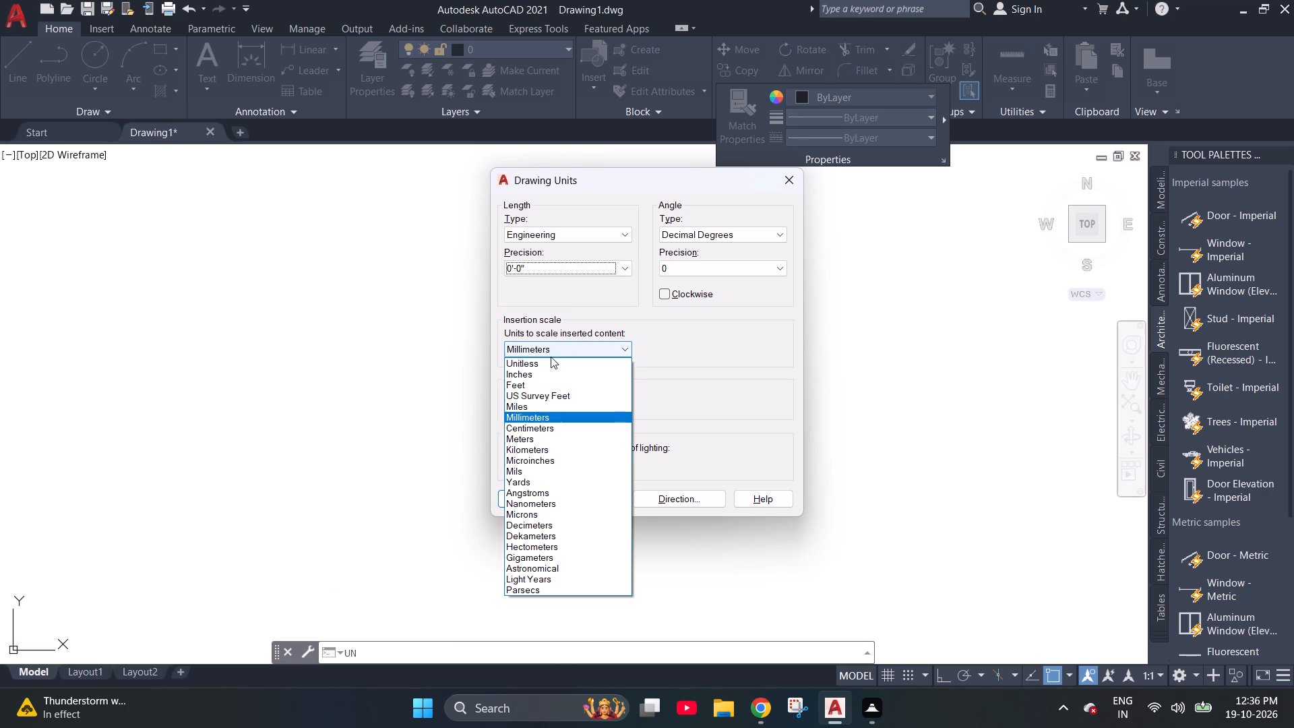
click(532, 373)
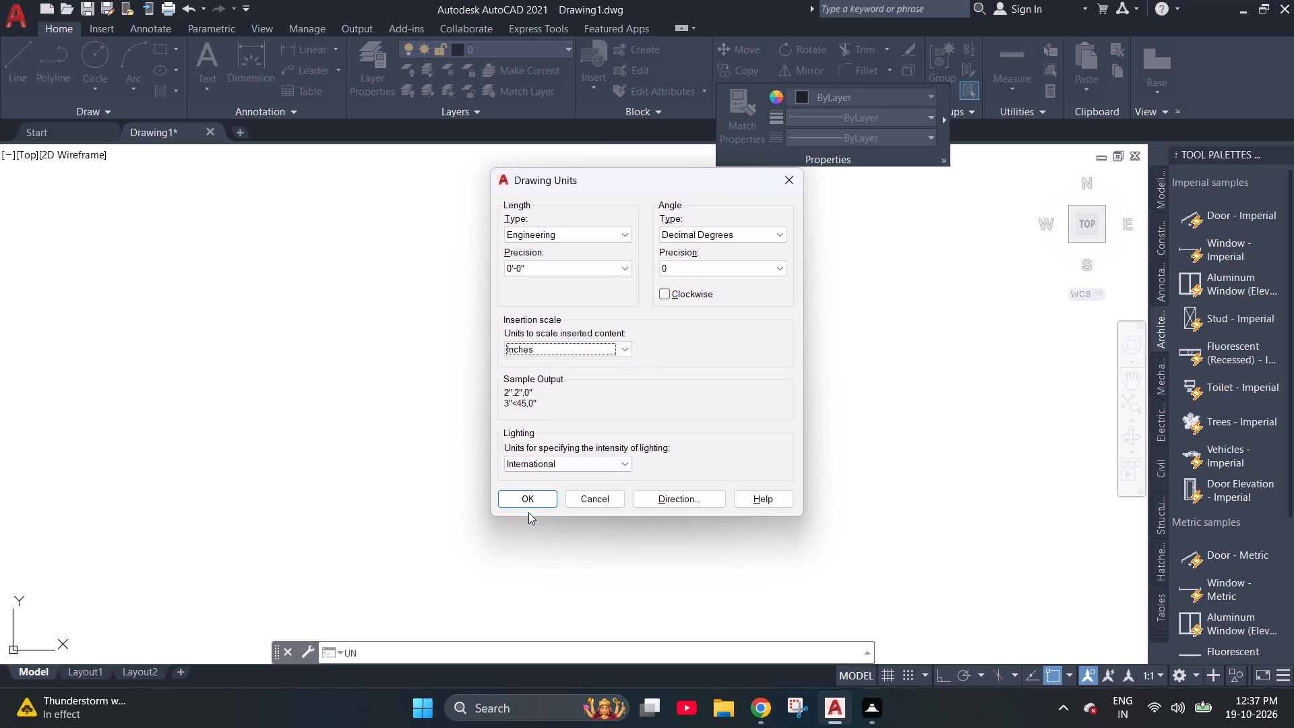
click(524, 508)
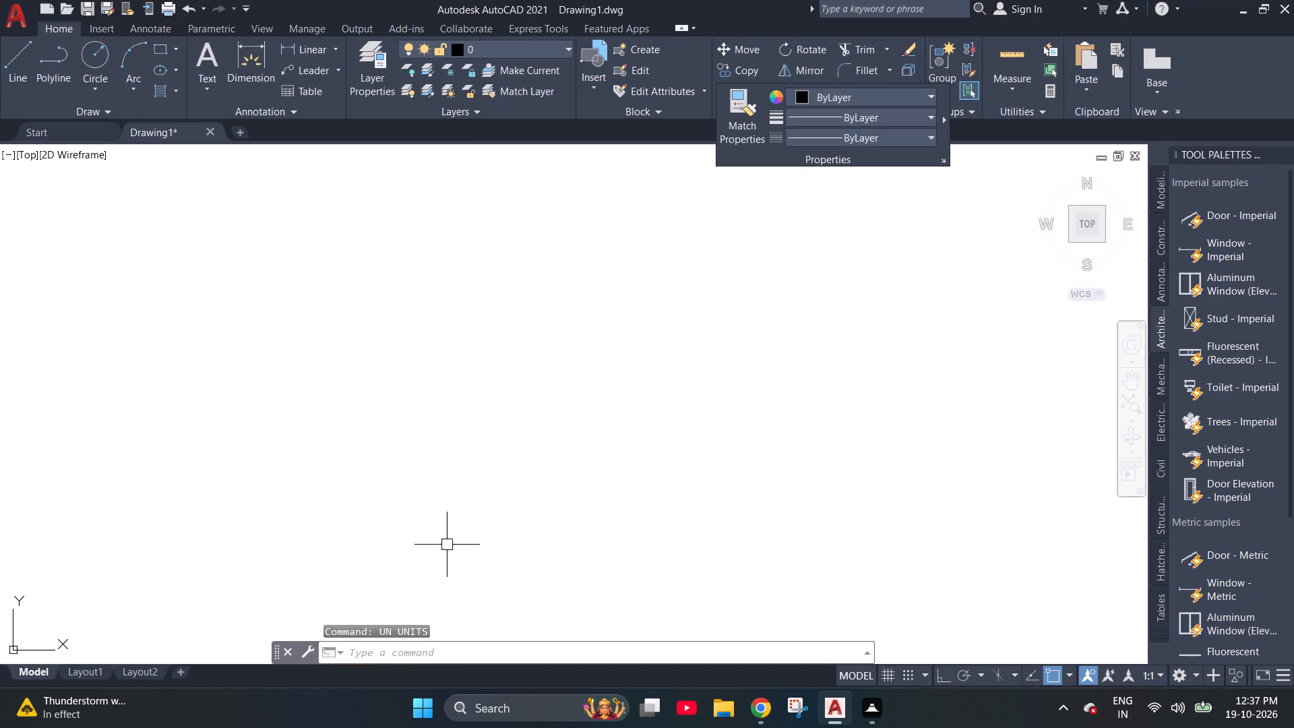
Modify the ISO-25 dimension style to use a text height of 9".
click(361, 655)
text(d)
key(space)
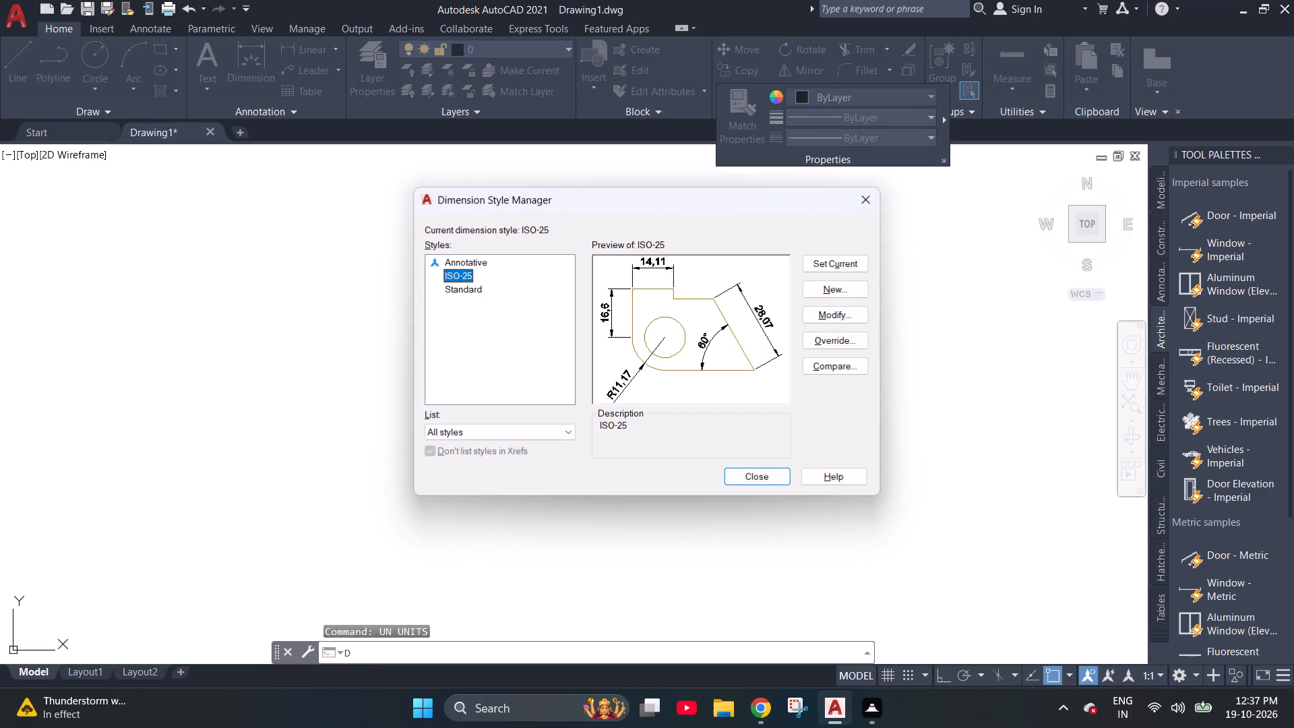
click(828, 320)
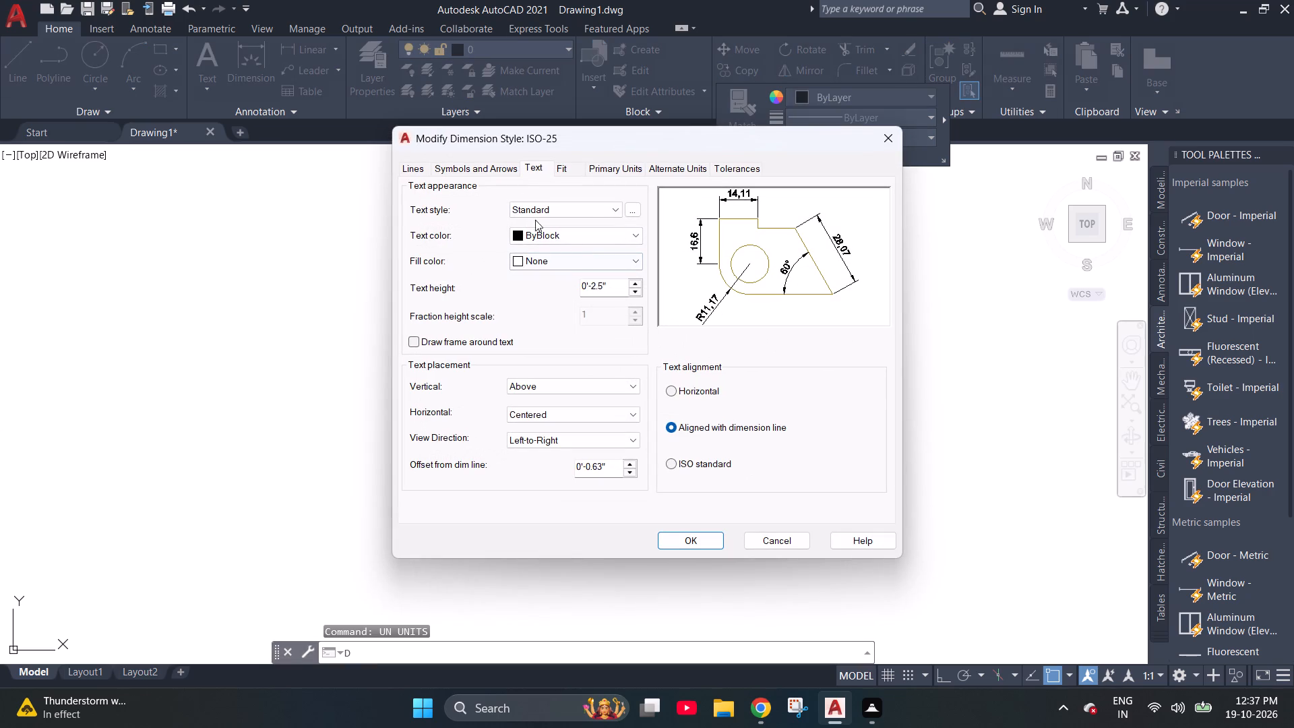
click(543, 172)
drag(612, 291, 517, 294)
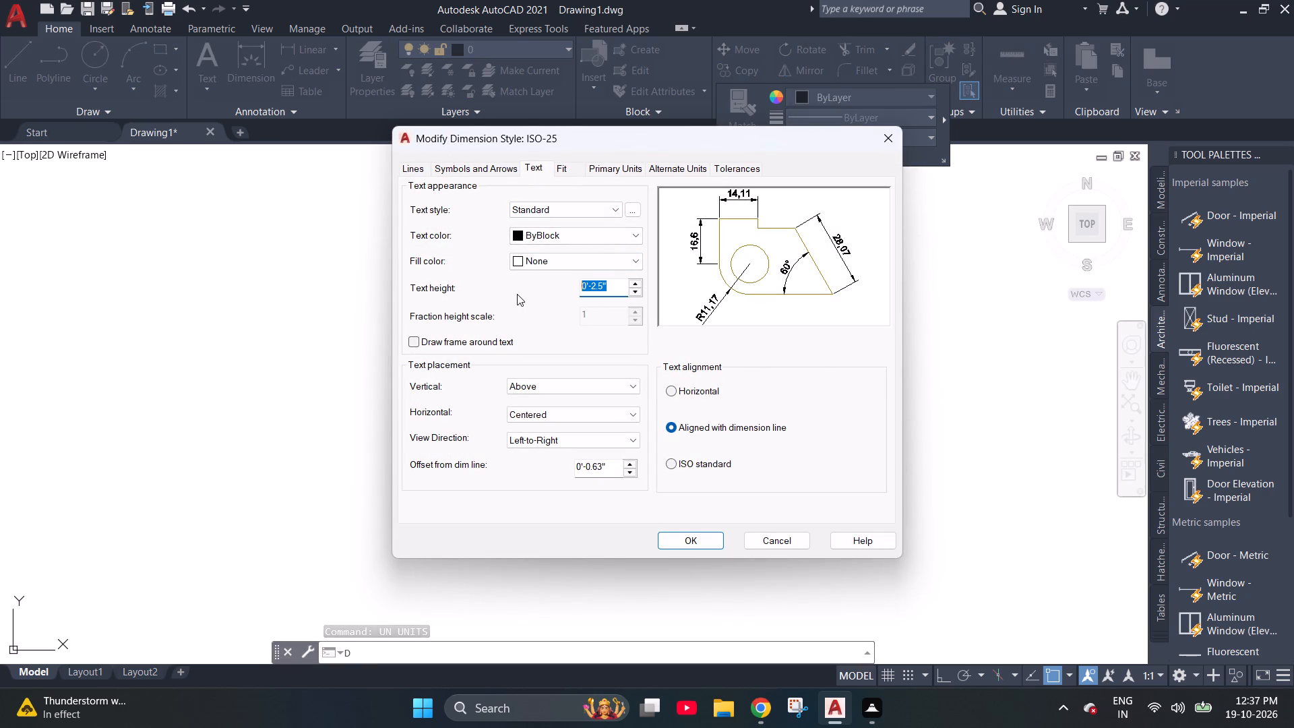
key(1)
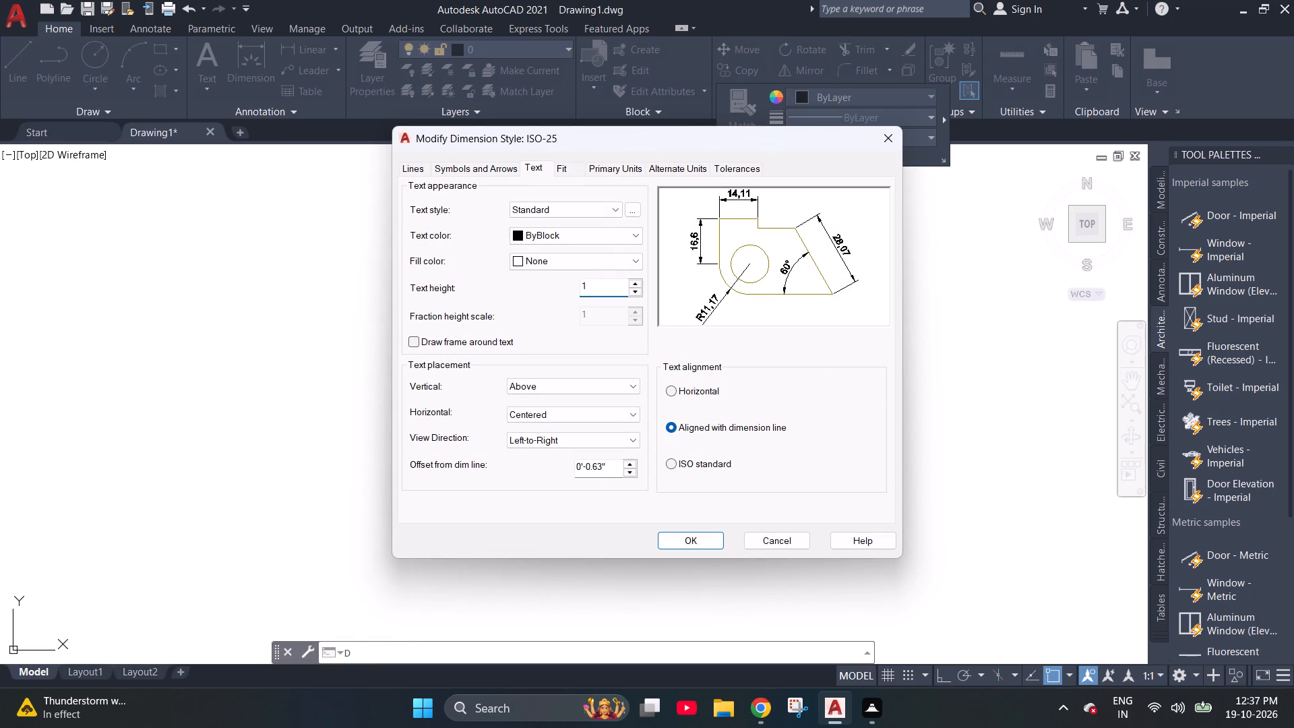
key(BackSpace)
text(9")
key(Return)
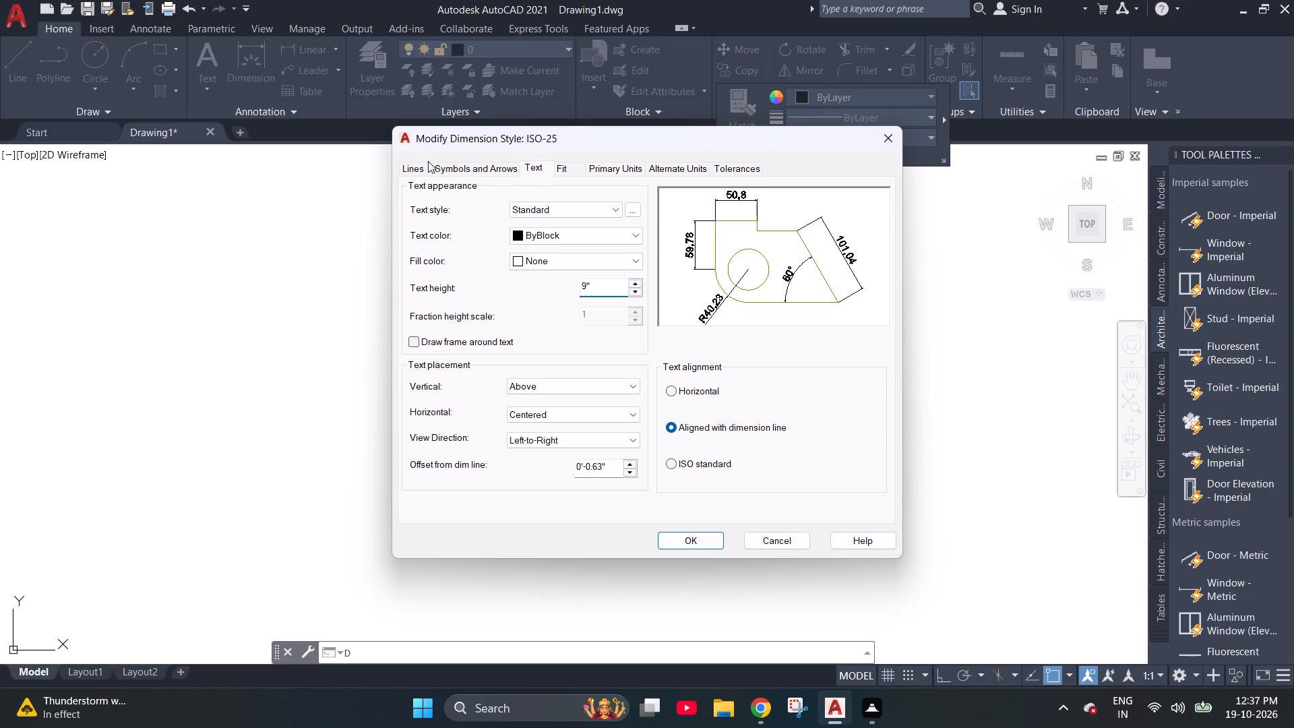
Set the dimension style's arrow size to 10".
click(448, 162)
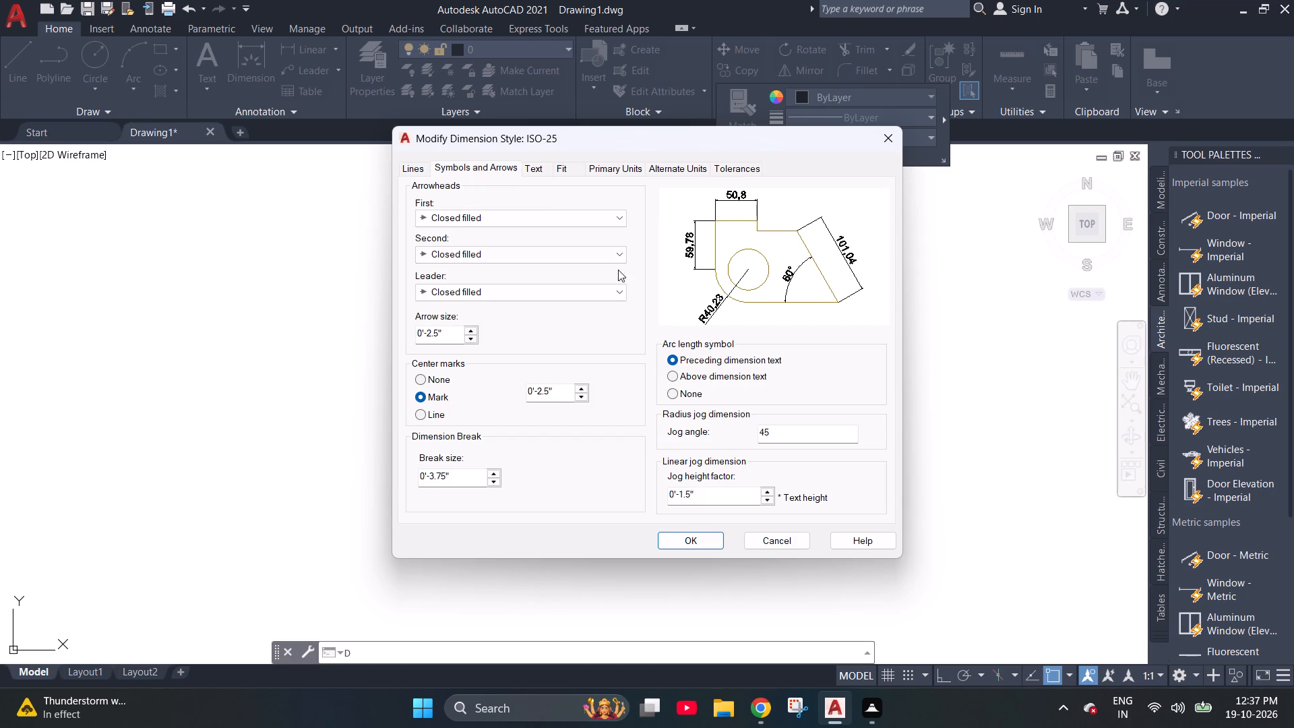
drag(446, 332, 324, 338)
text(10")
key(Return)
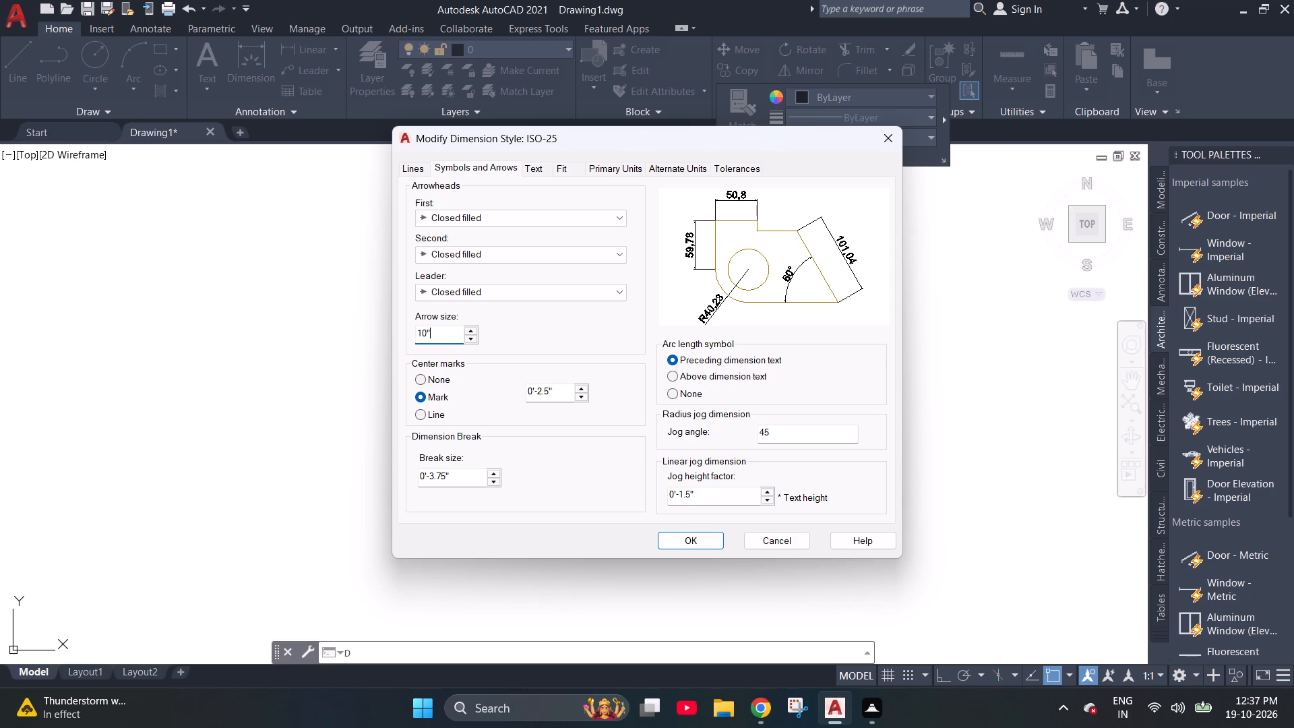
Set the dimension style's primary units to Engineering format with 0'-0" precision and accept the style modifications.
click(635, 180)
click(593, 170)
click(578, 198)
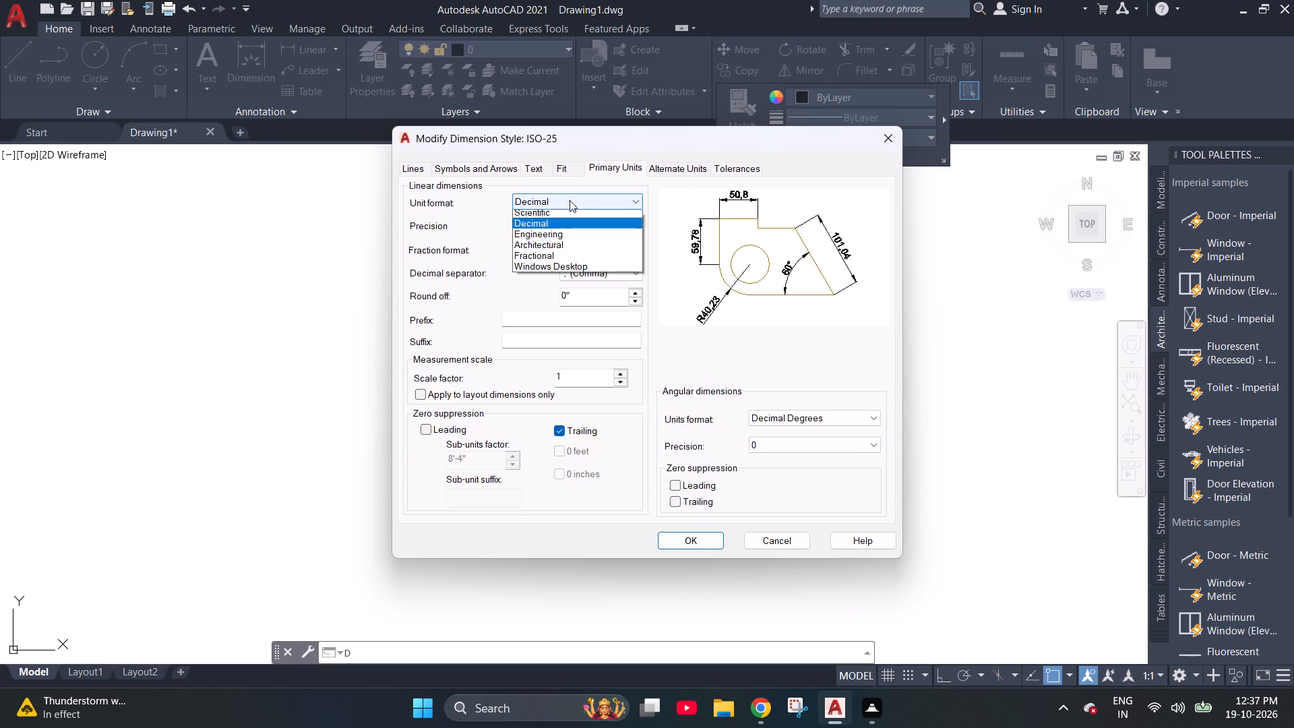
click(519, 237)
click(521, 223)
click(526, 242)
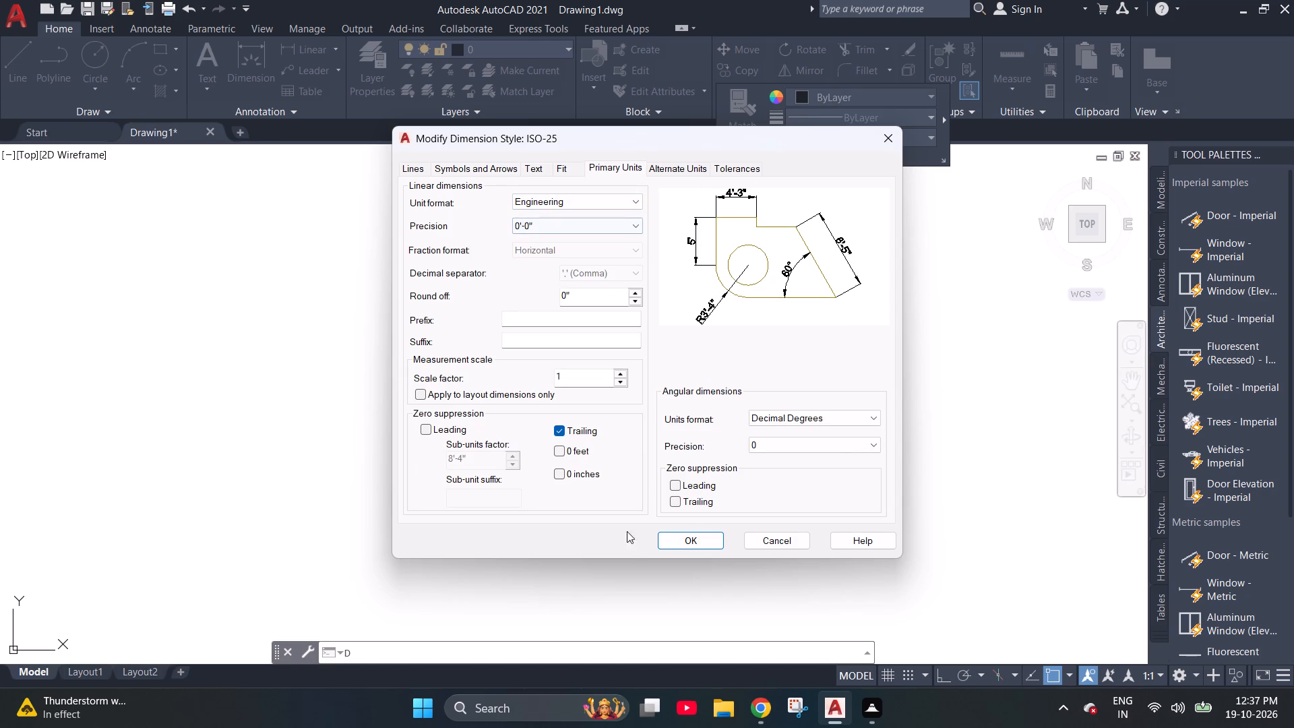
click(713, 545)
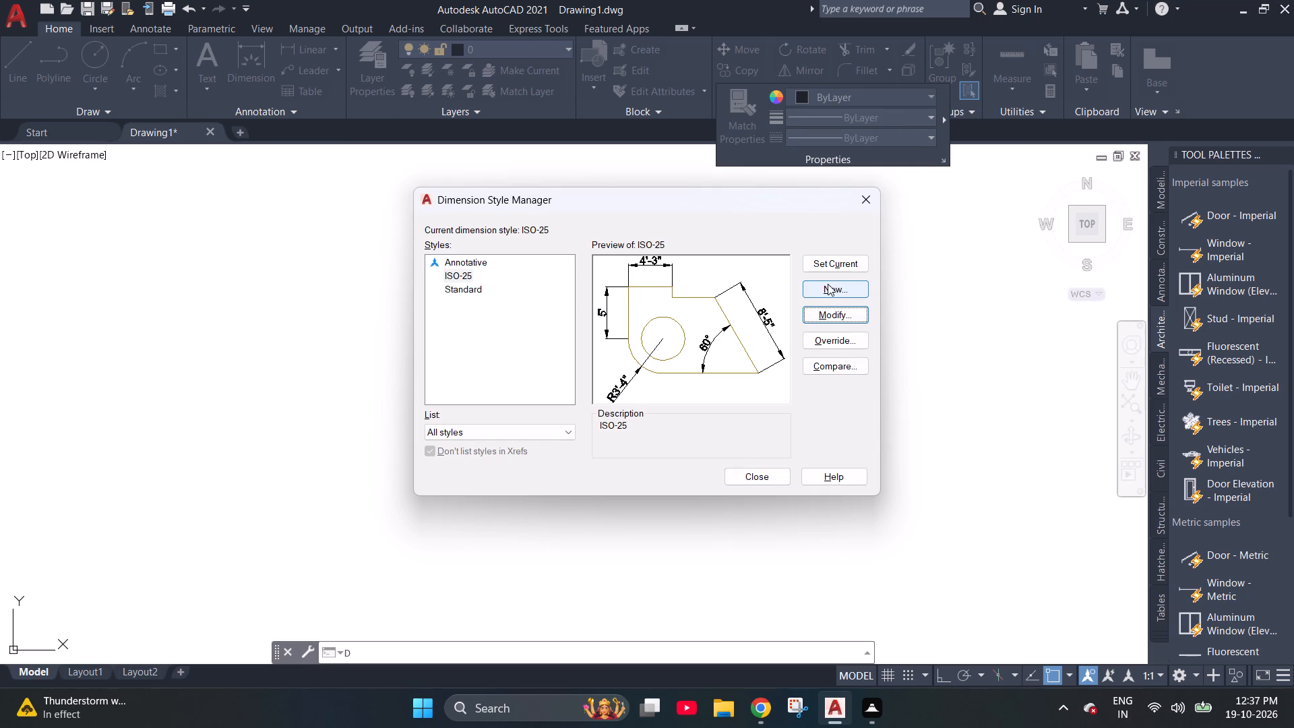
Make ISO-25 the current dimension style and close the Dimension Style Manager.
click(832, 266)
click(760, 479)
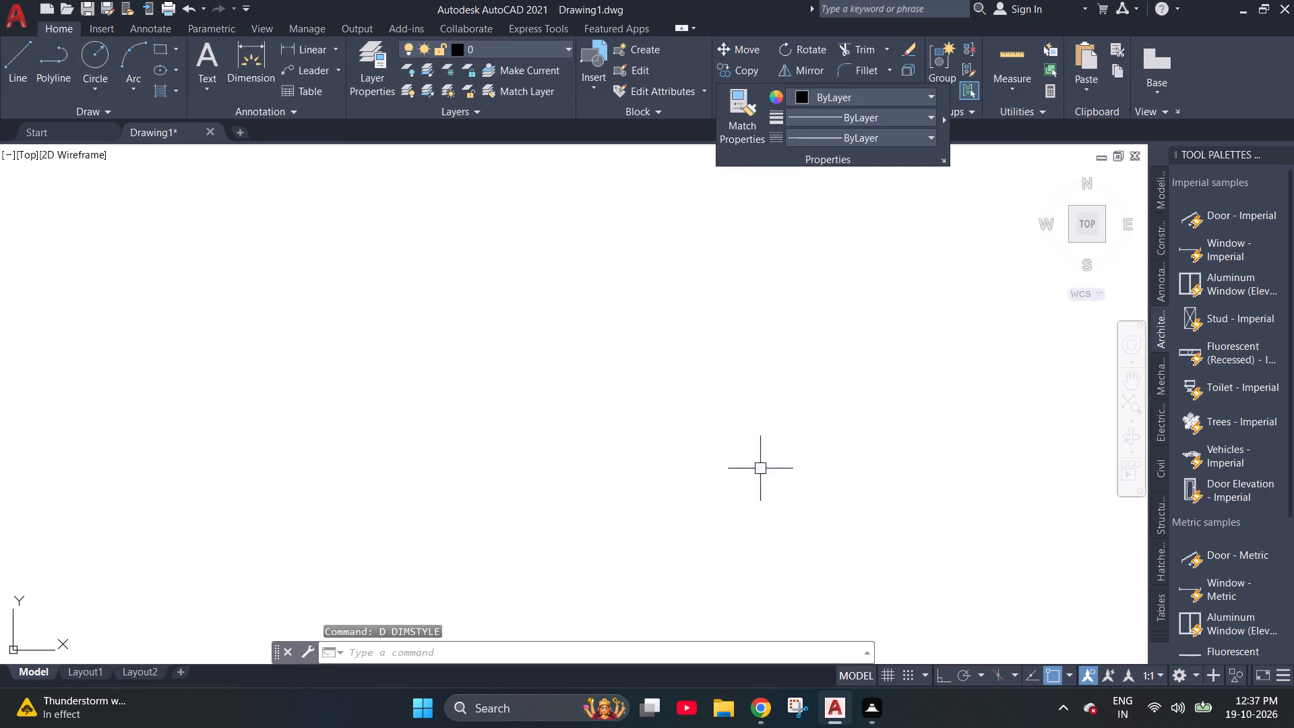
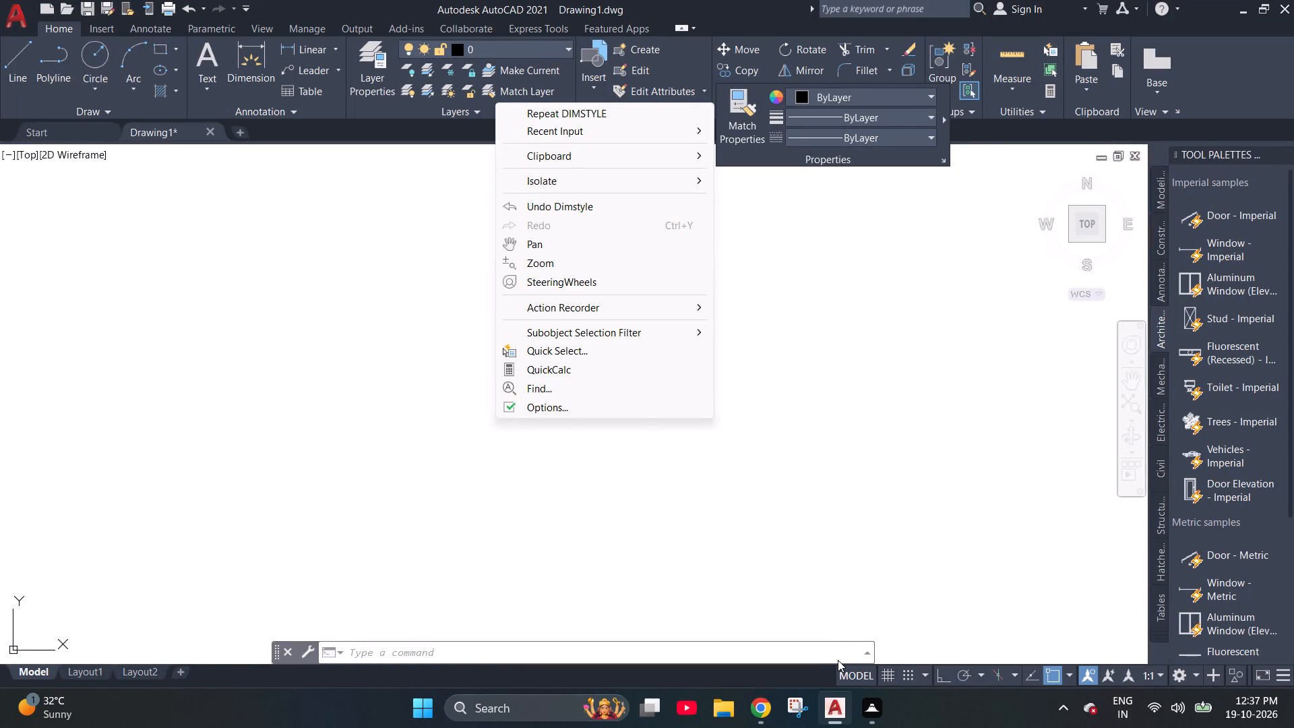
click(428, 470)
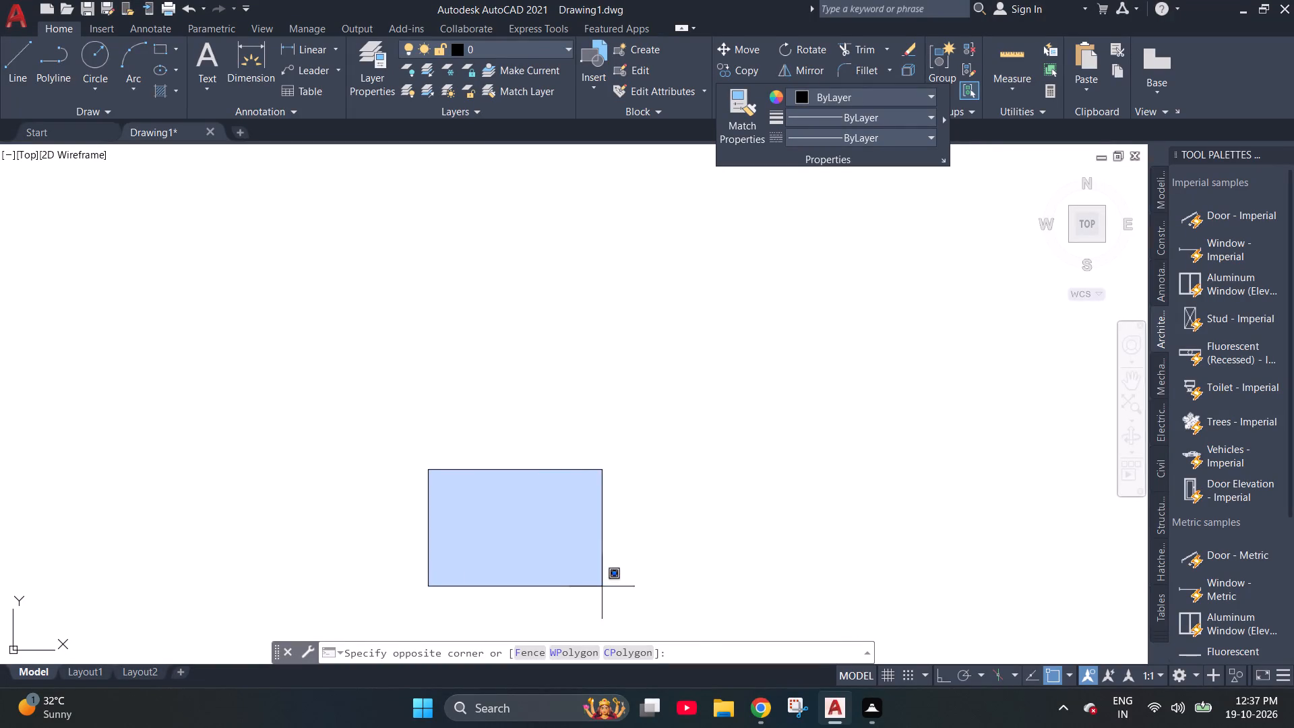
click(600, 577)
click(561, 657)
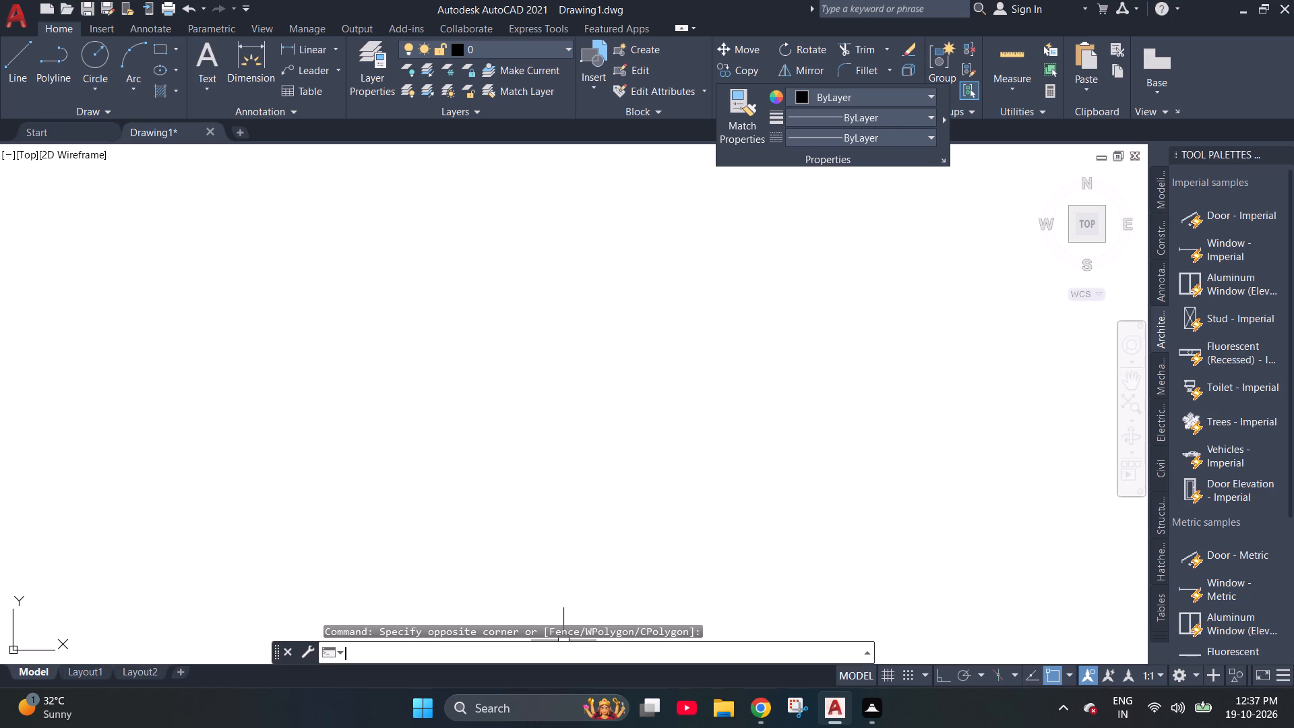
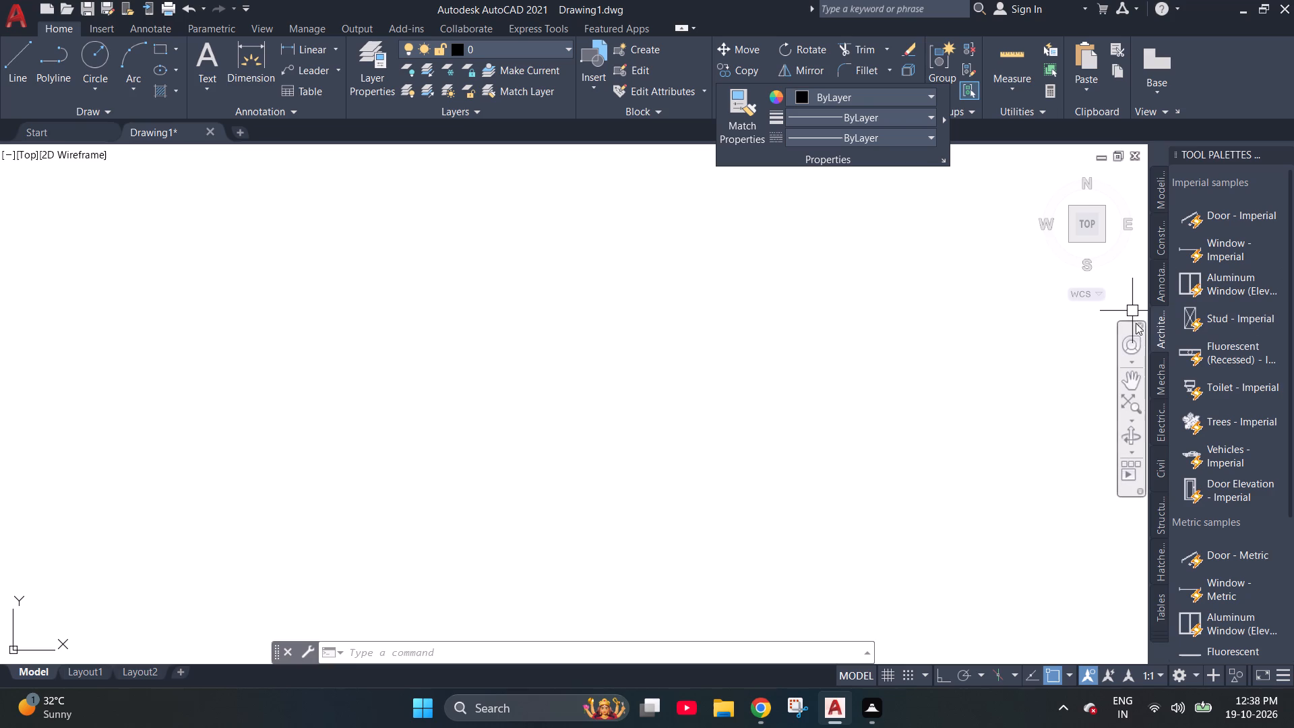
Turn on ortho and draw a horizontal baseline 13'6" long in the empty drawing, redoing the first attempt.
scroll(1141, 323, down, 1)
key(Escape)
text(l)
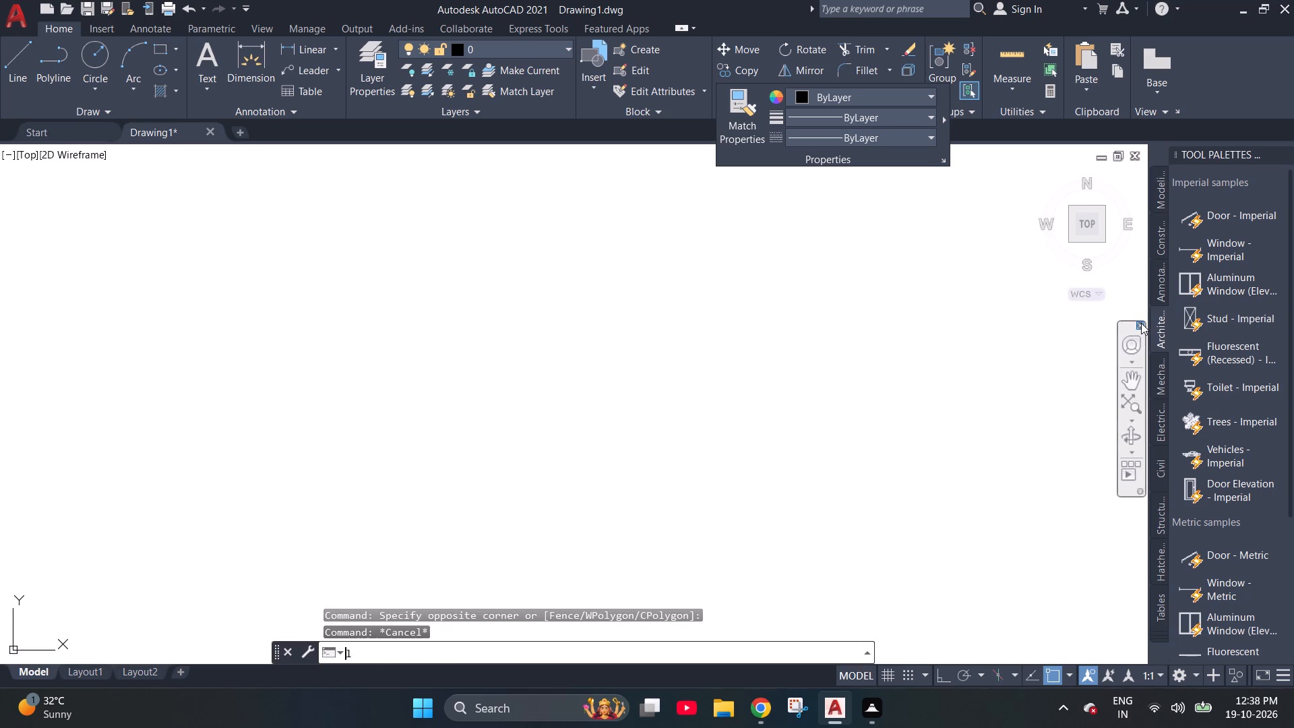
key(space)
drag(278, 538, 308, 540)
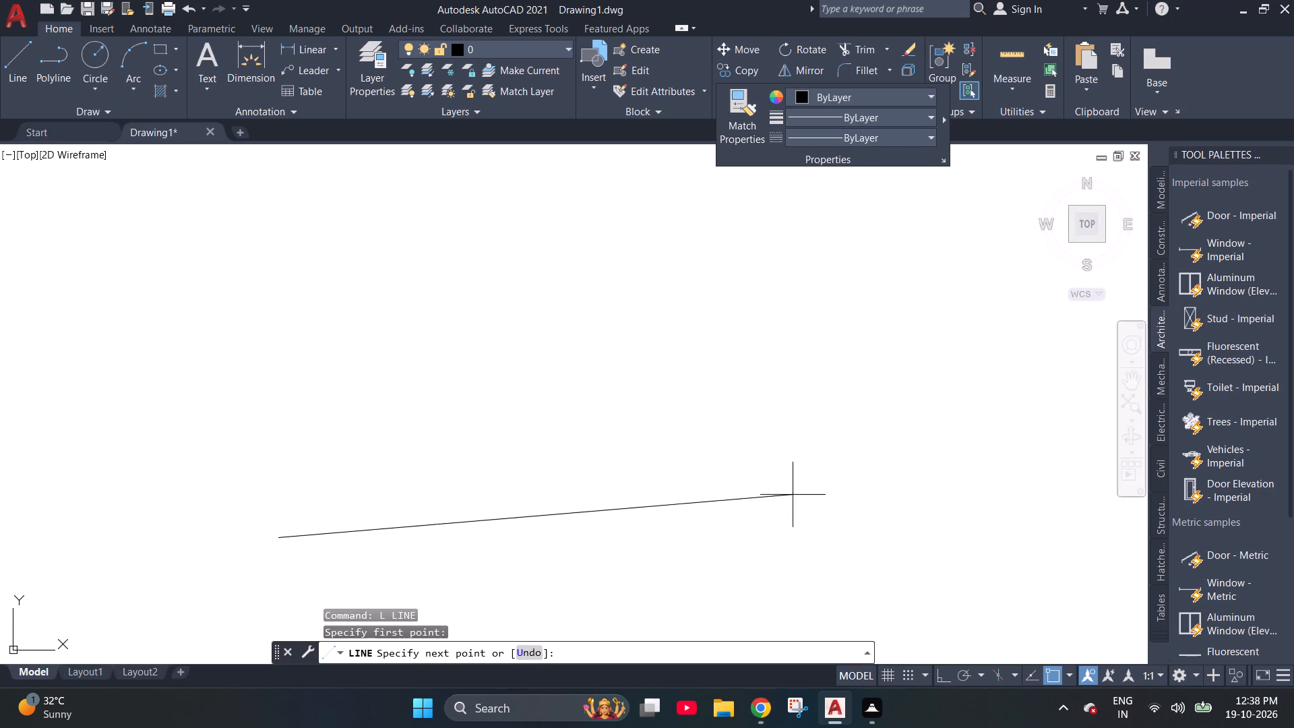
key(F8)
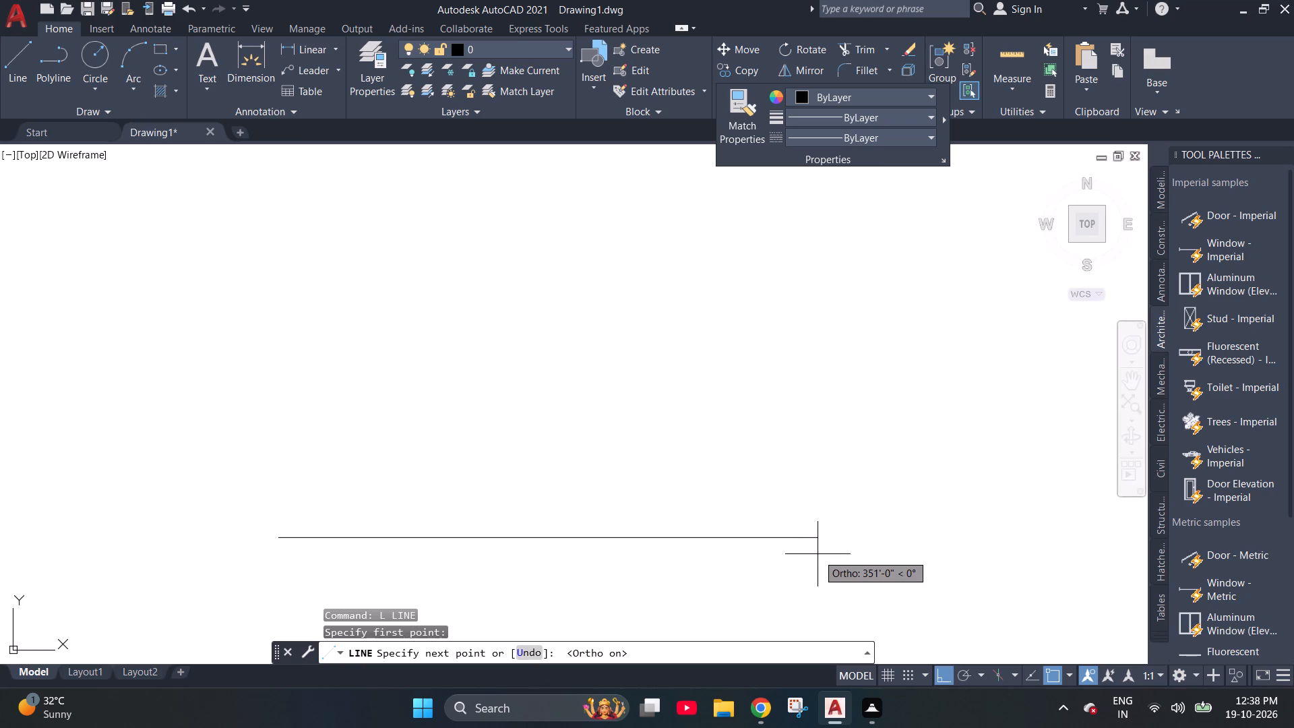
text(13'6")
key(Return)
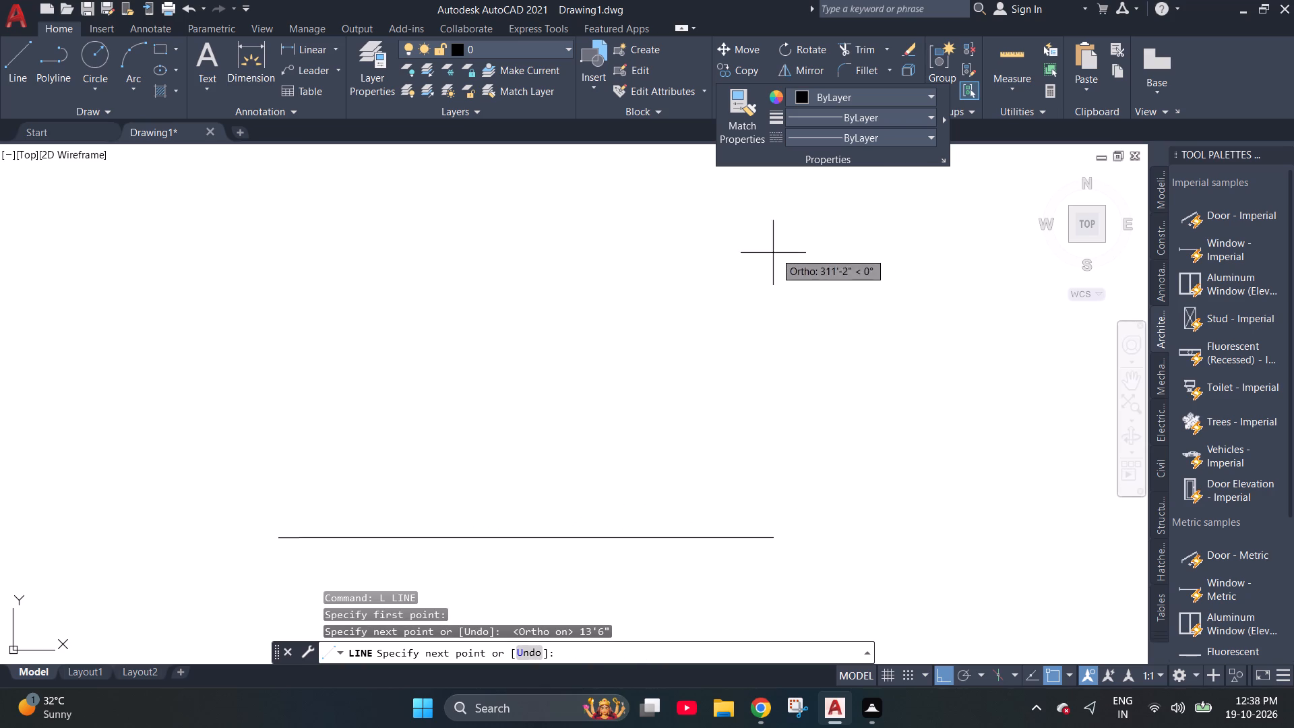
scroll(262, 556, up, 2)
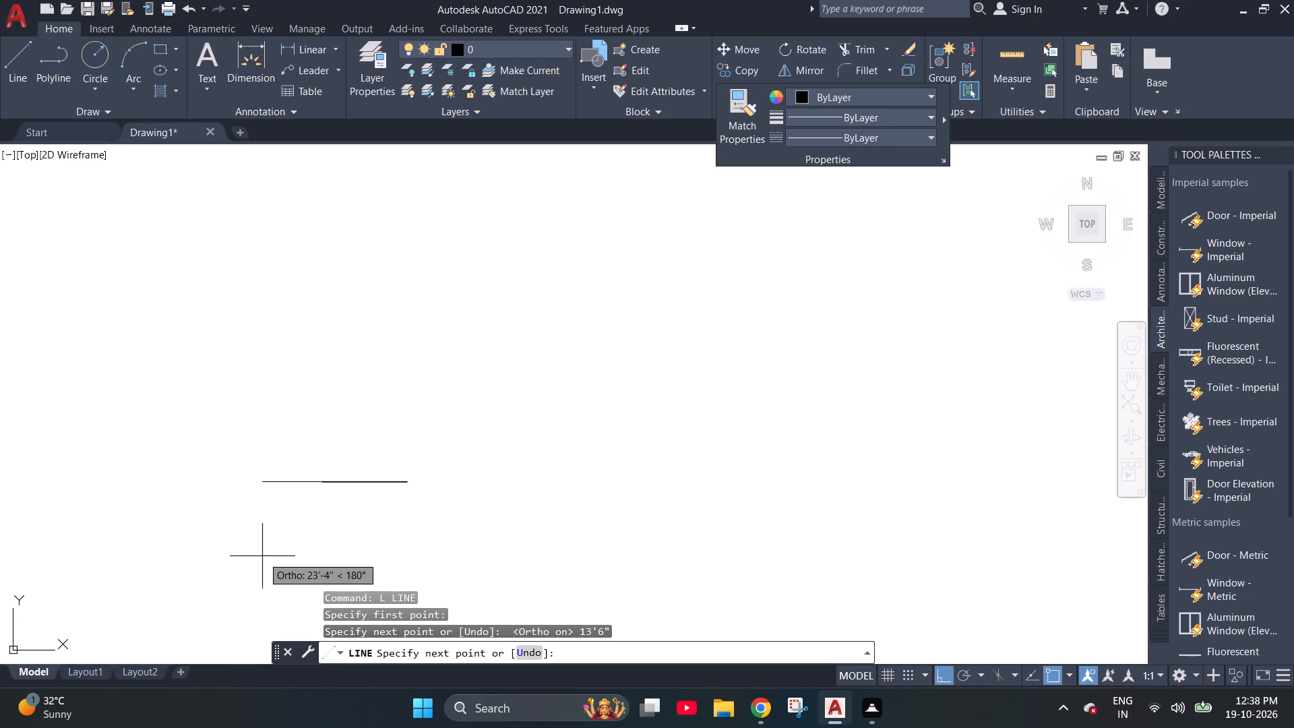
scroll(262, 556, up, 3)
scroll(590, 470, down, 2)
scroll(591, 292, up, 2)
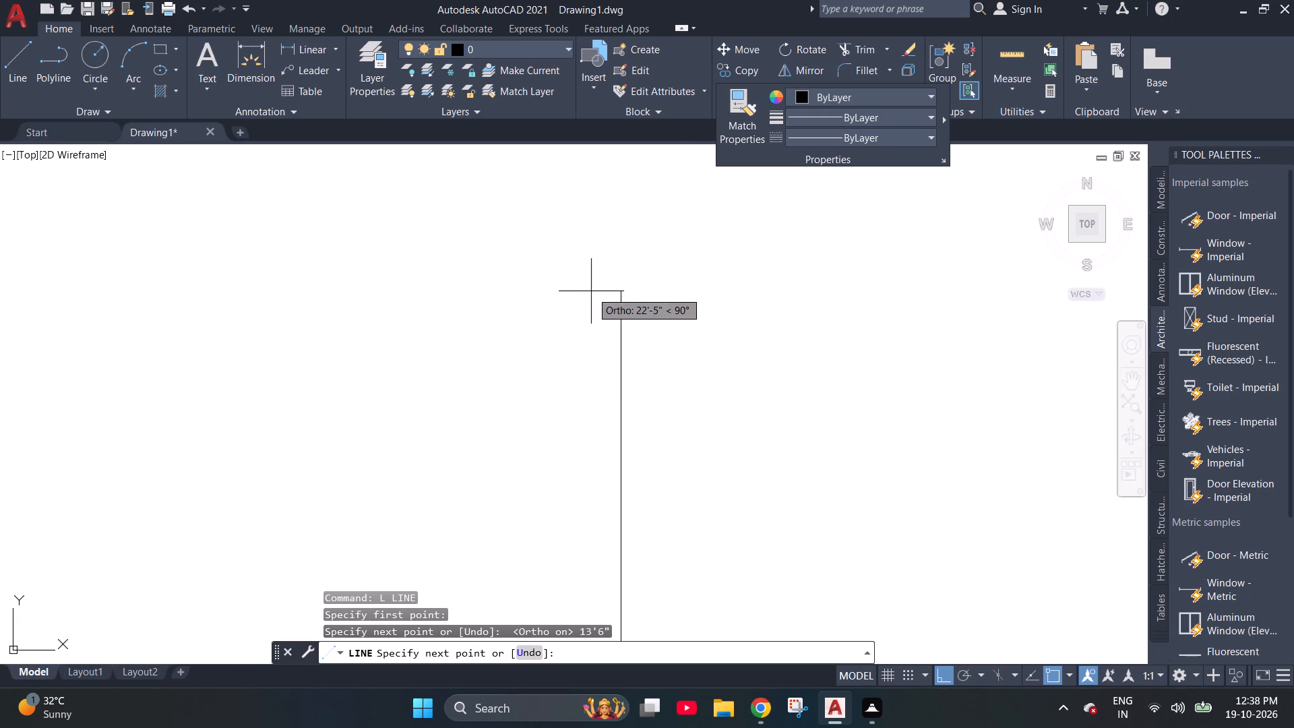
scroll(595, 356, down, 2)
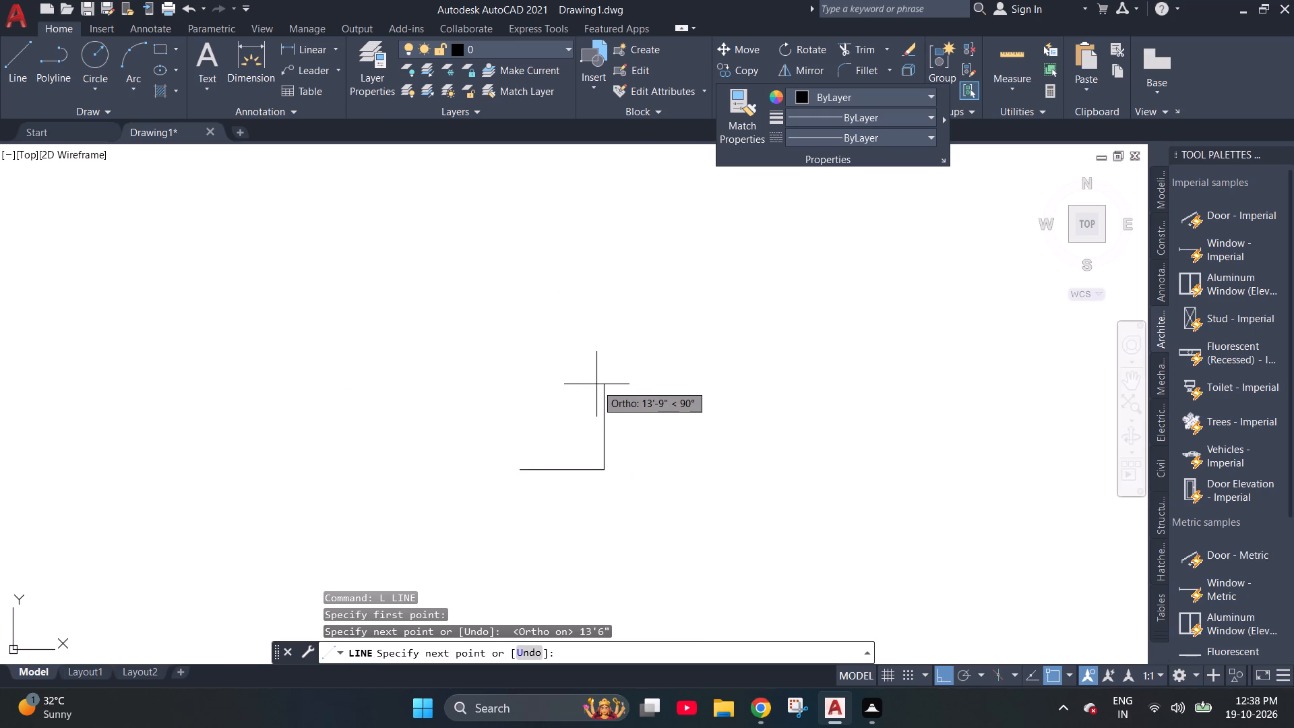
key(ctrl+z)
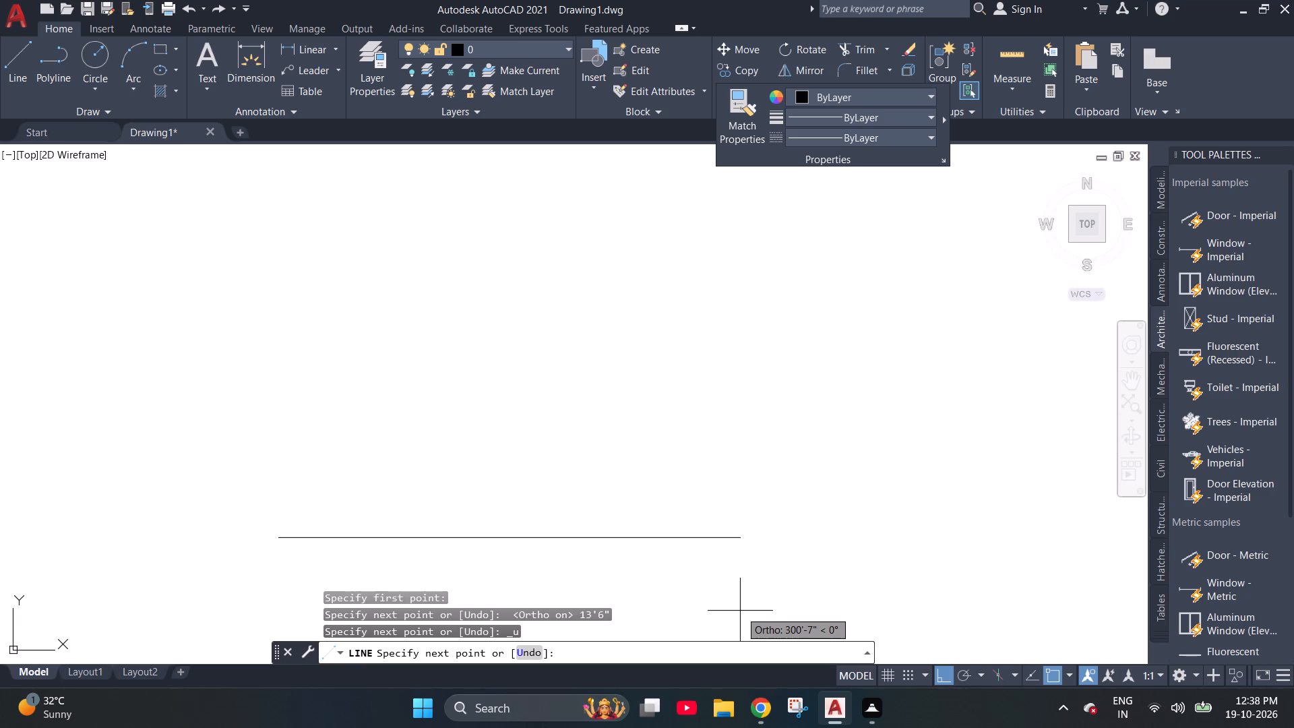
text(13')
text(6")
key(Return)
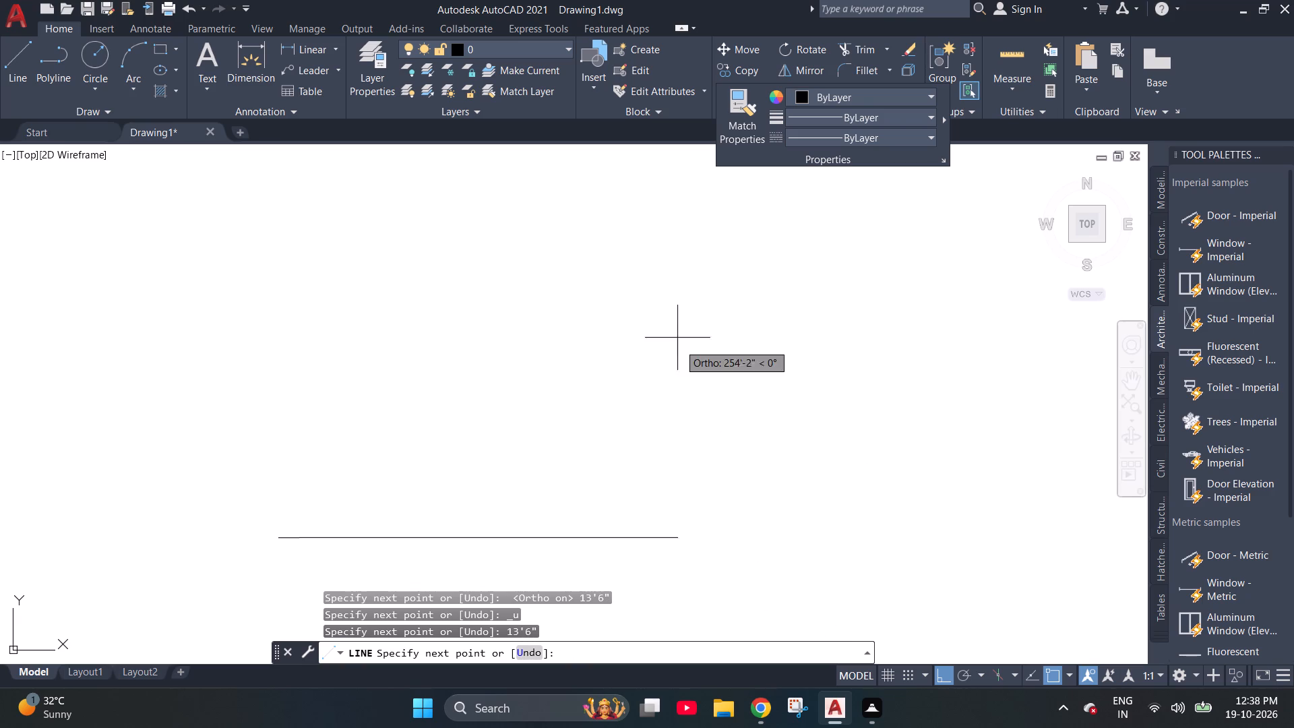
Continue the line 6'6" vertically upward from the right end of the baseline.
scroll(268, 521, up, 5)
scroll(500, 316, down, 1)
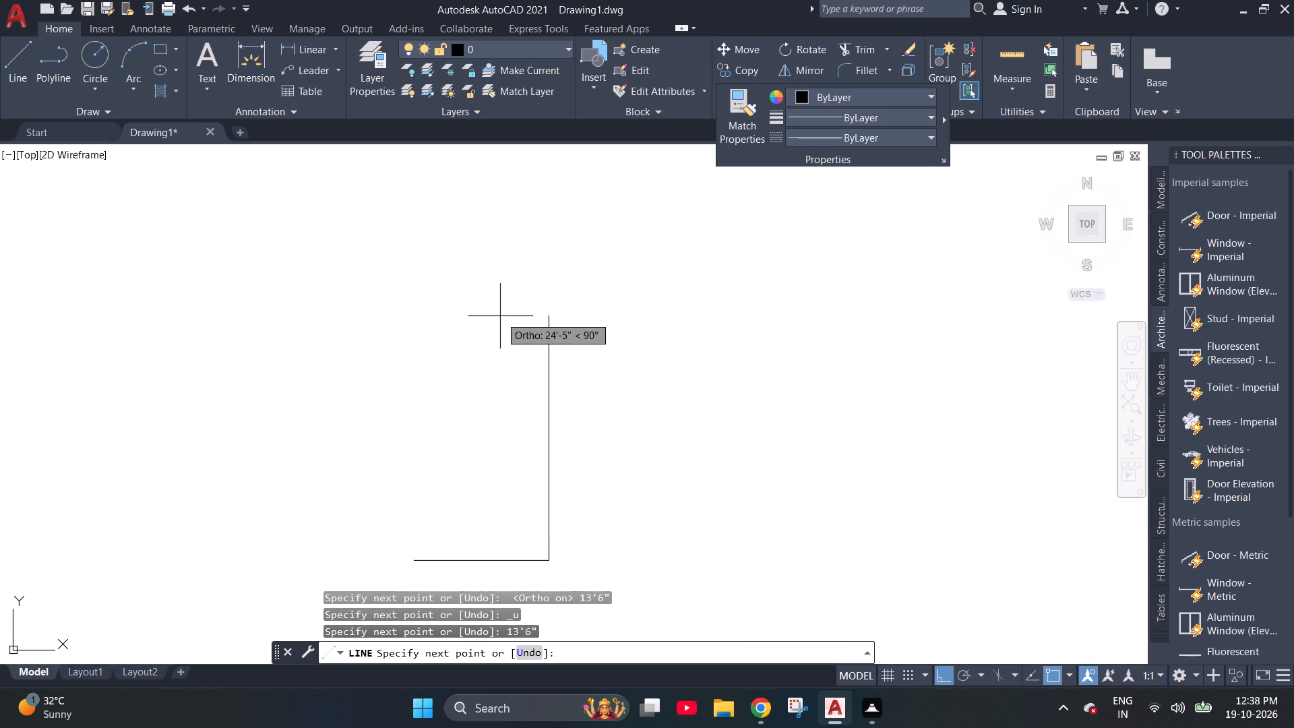
scroll(500, 316, down, 1)
scroll(472, 462, down, 1)
scroll(468, 506, up, 5)
scroll(379, 649, down, 2)
scroll(511, 504, down, 2)
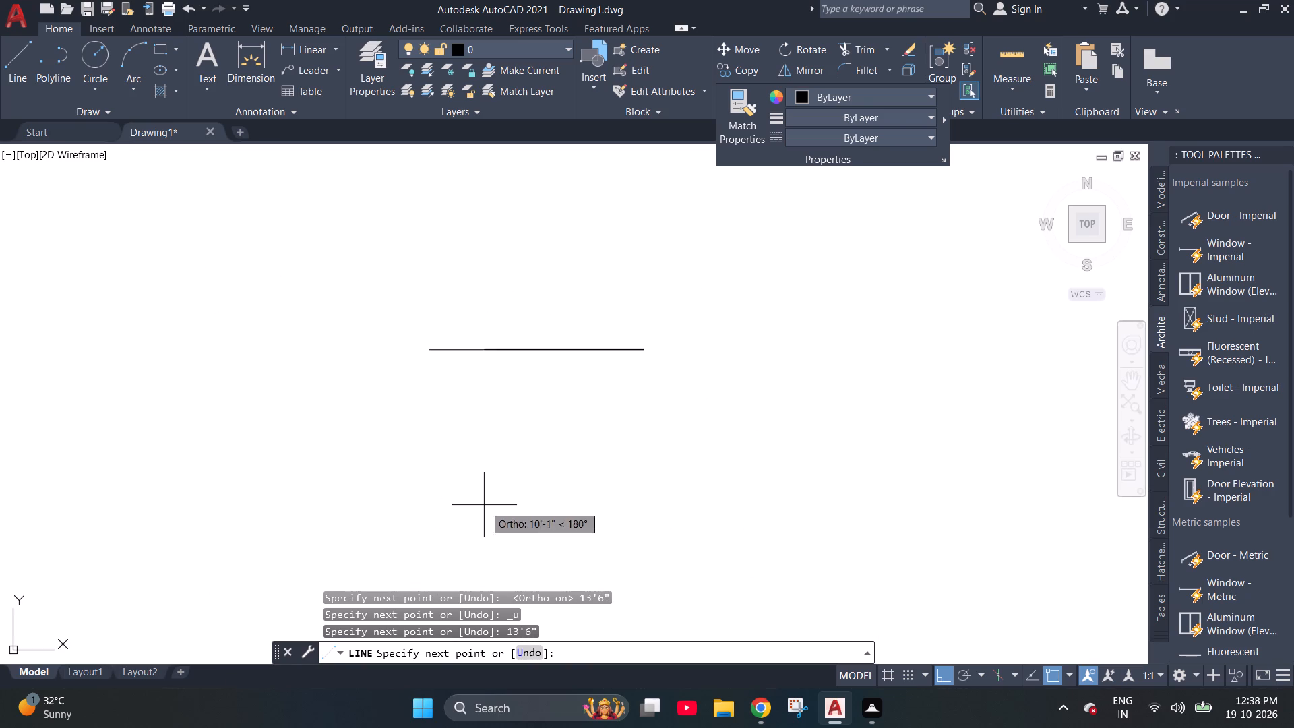
scroll(593, 342, up, 3)
scroll(598, 346, down, 2)
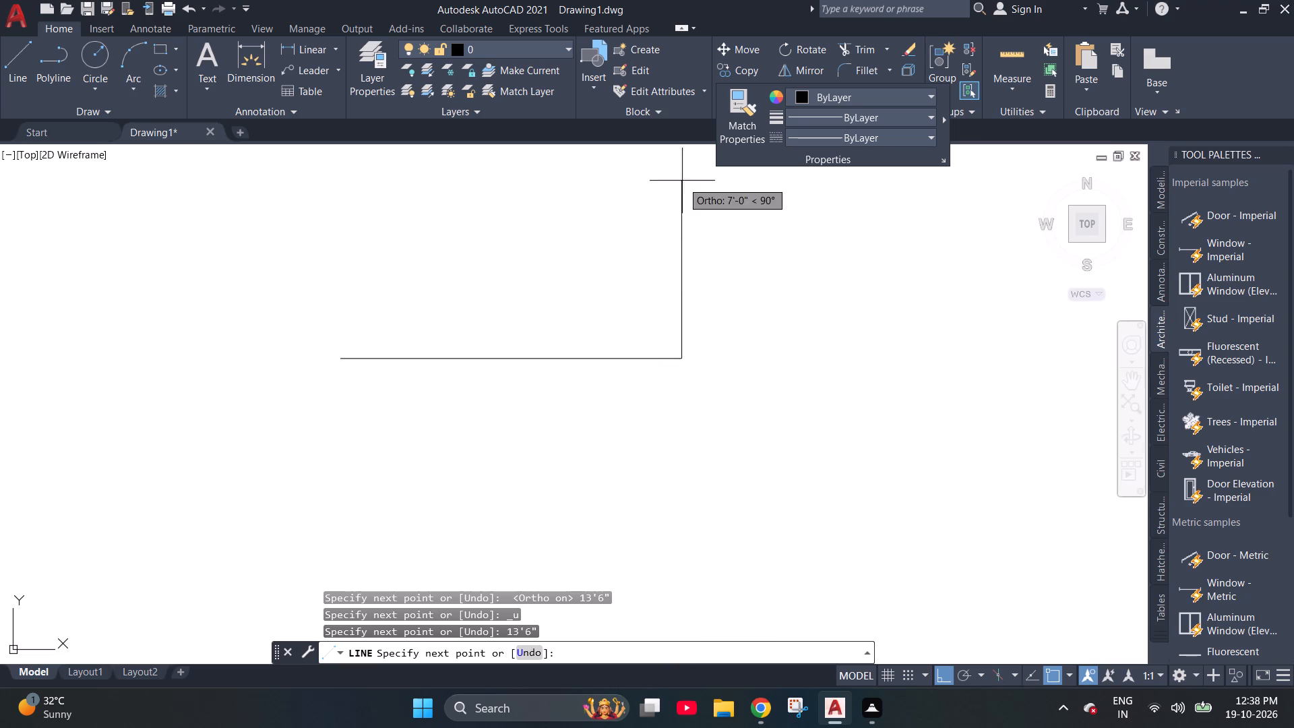
scroll(642, 336, down, 2)
scroll(633, 249, down, 1)
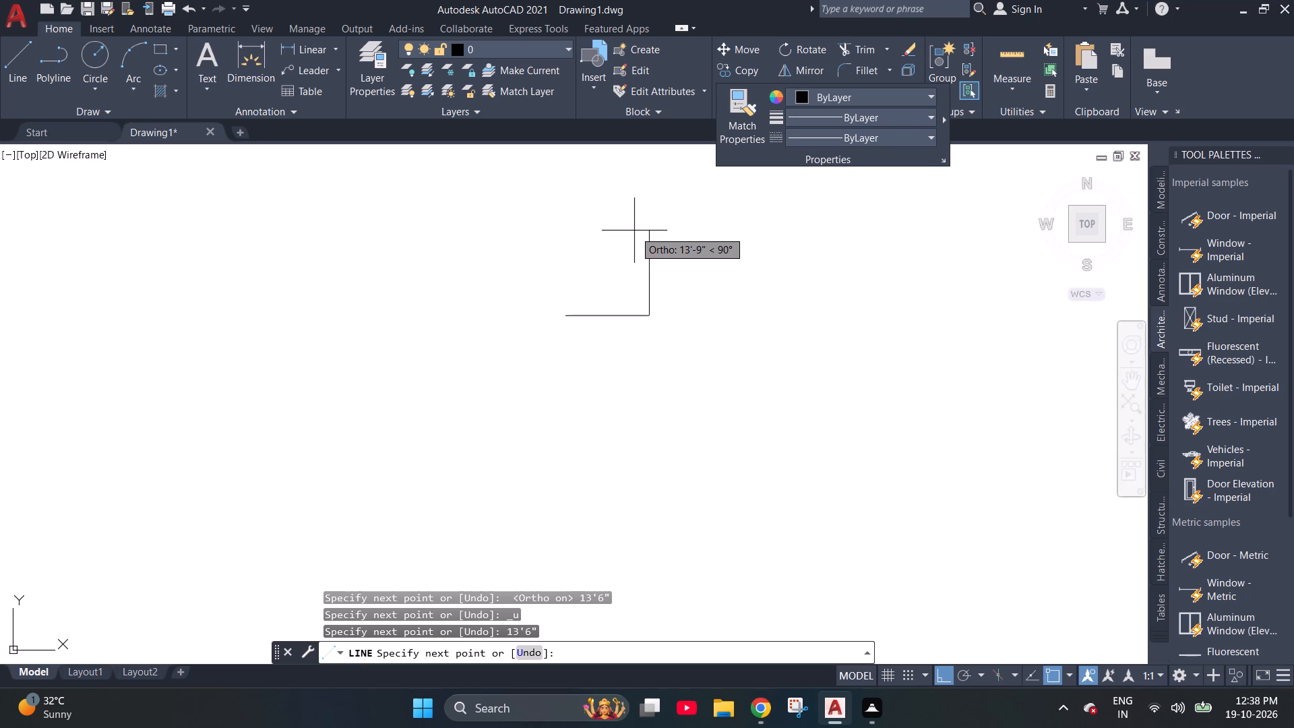
key(6)
text('6")
key(Return)
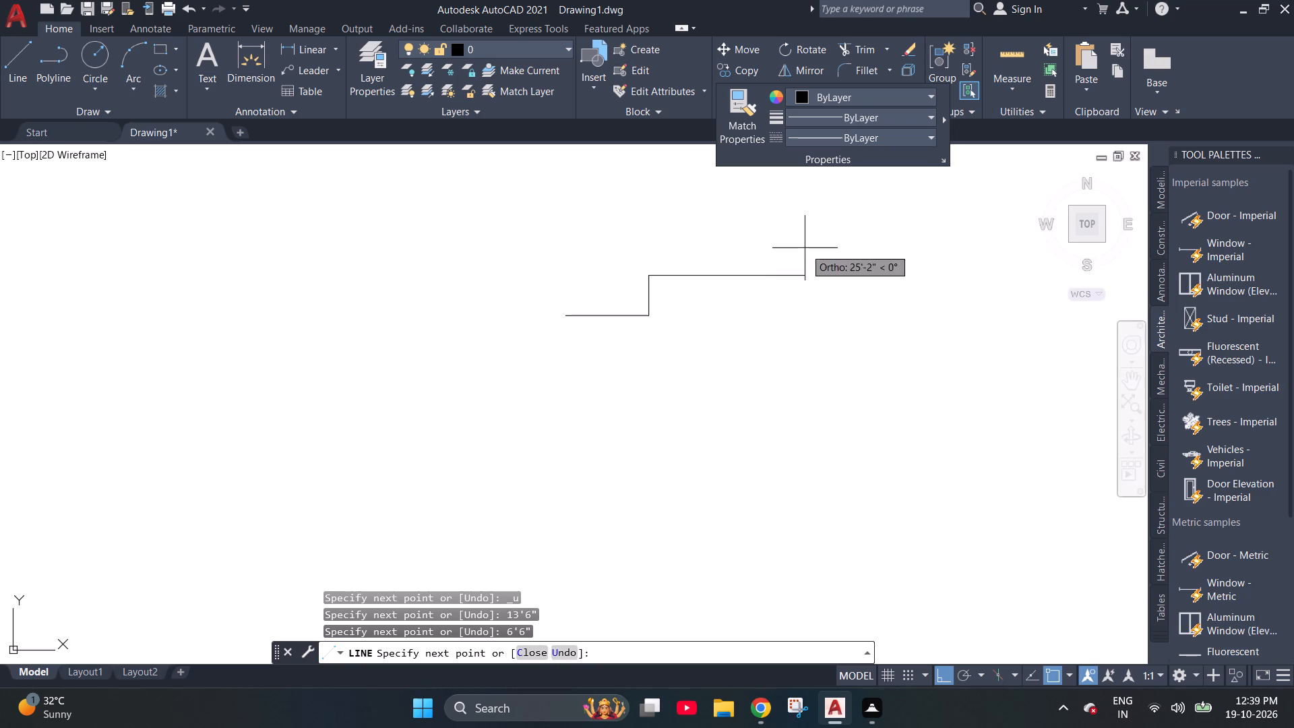
Continue with a 6" thick slab projecting right from the vertical line's top, returning its upper edge to that line.
scroll(654, 260, up, 3)
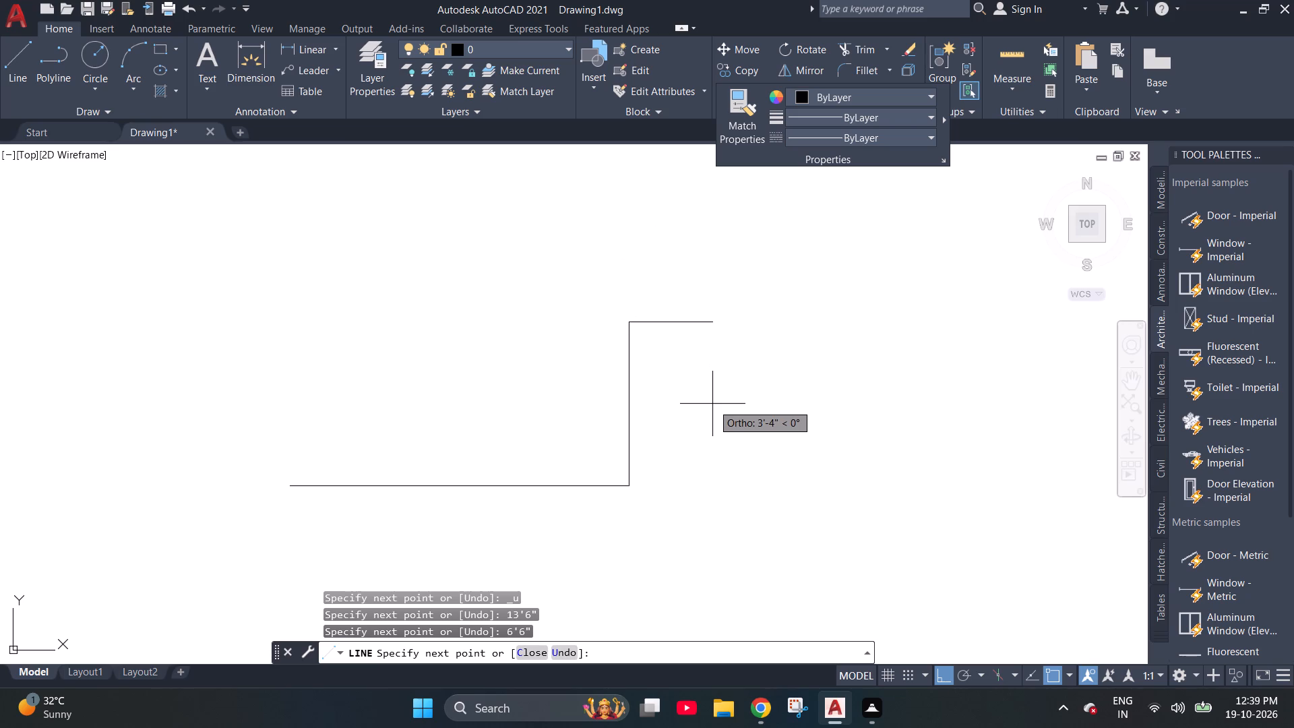
click(723, 394)
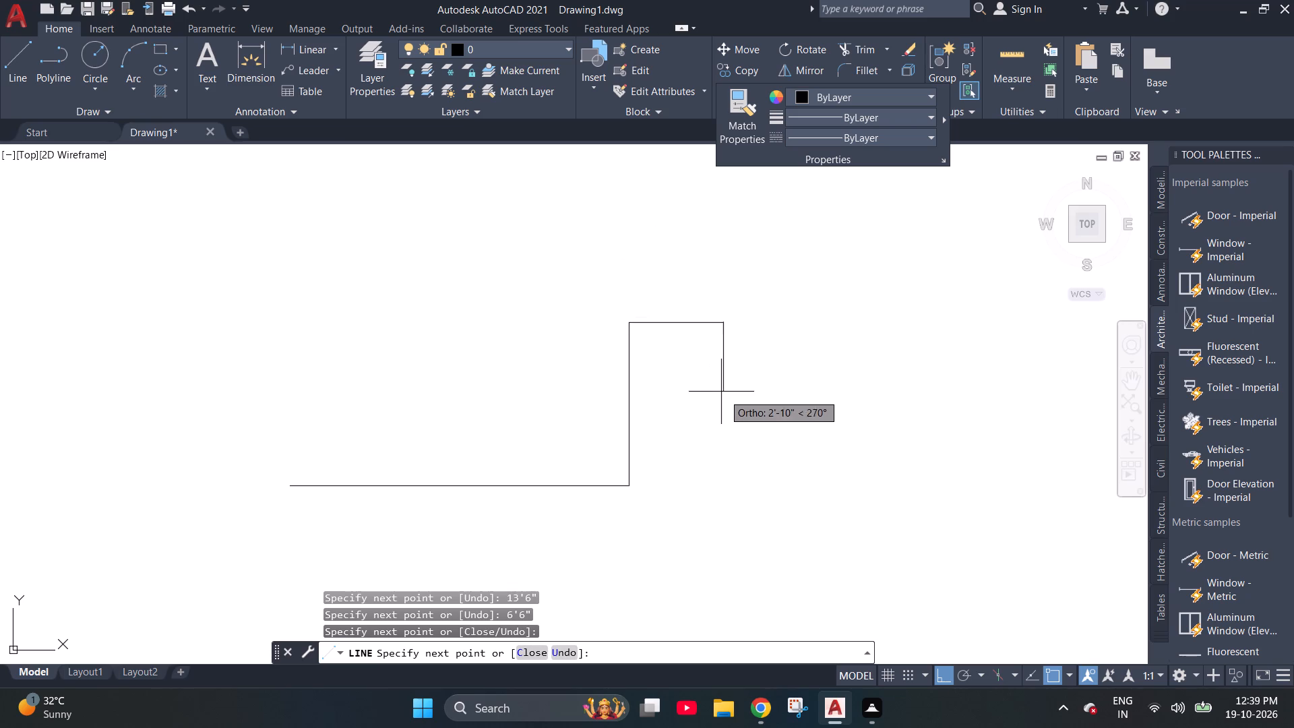
key(6)
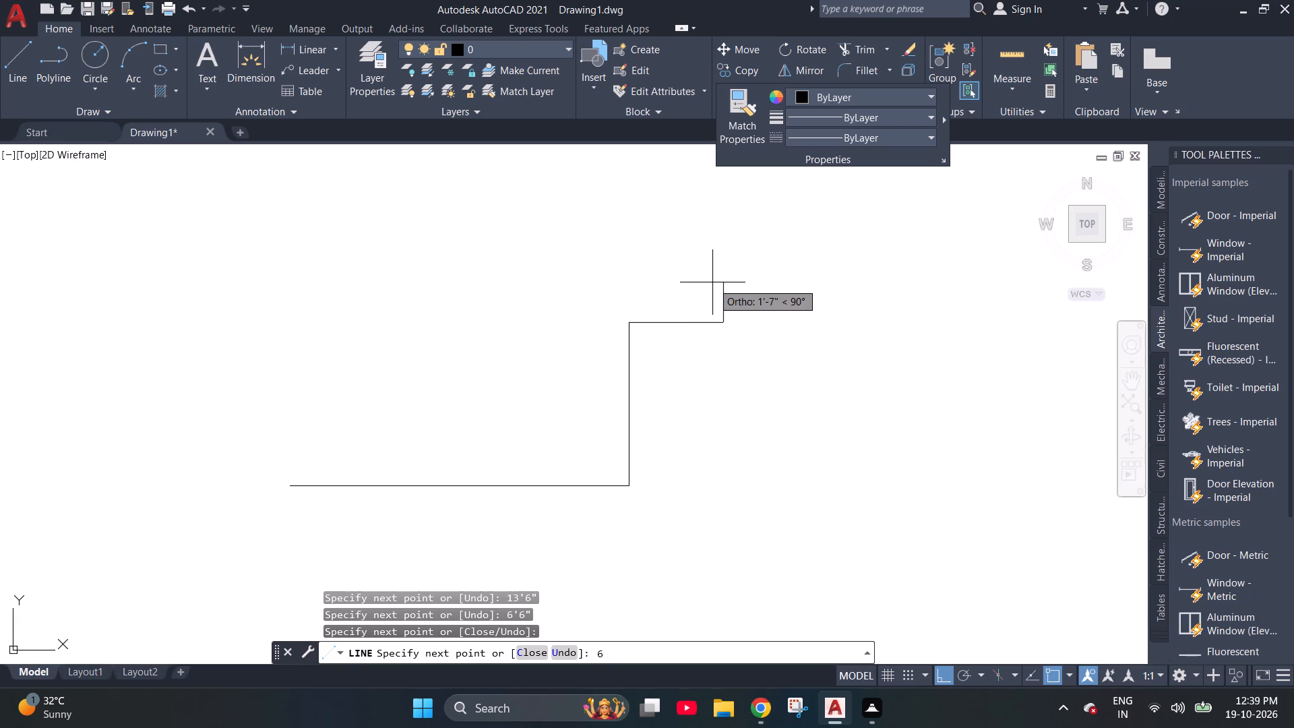
key(shift+quotedbl)
key(Return)
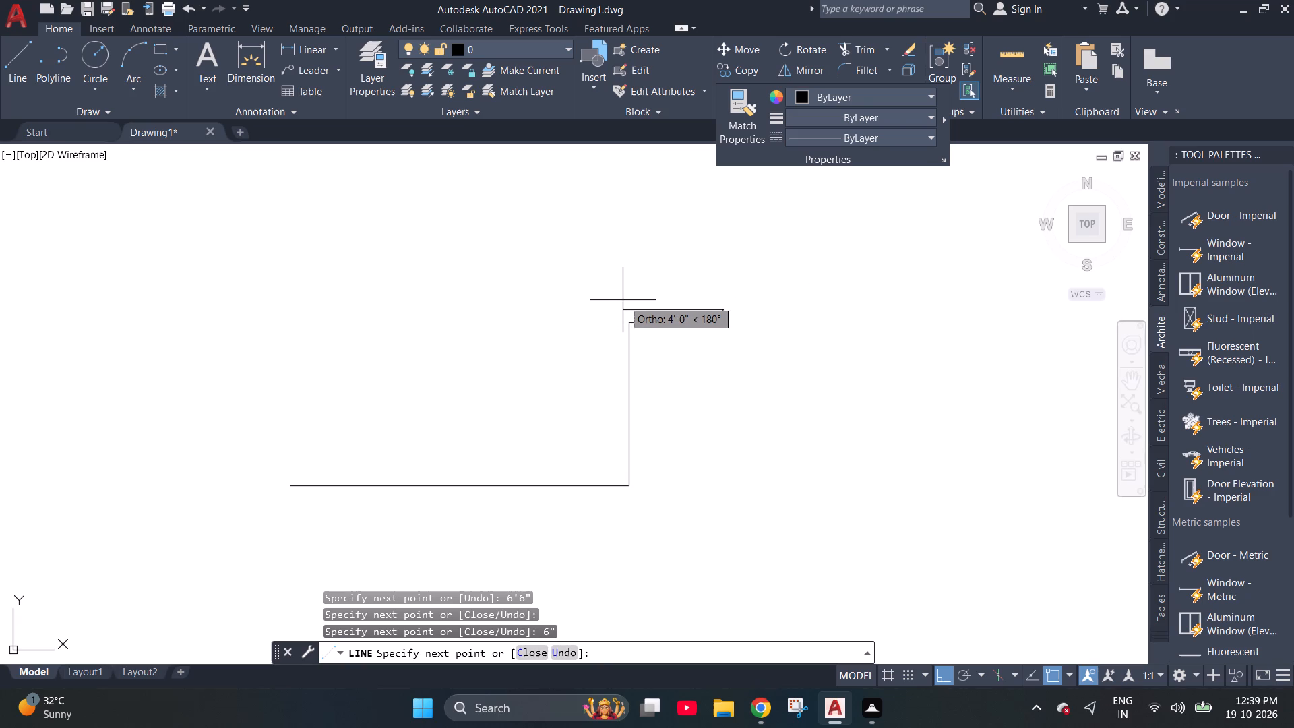
scroll(620, 326, up, 4)
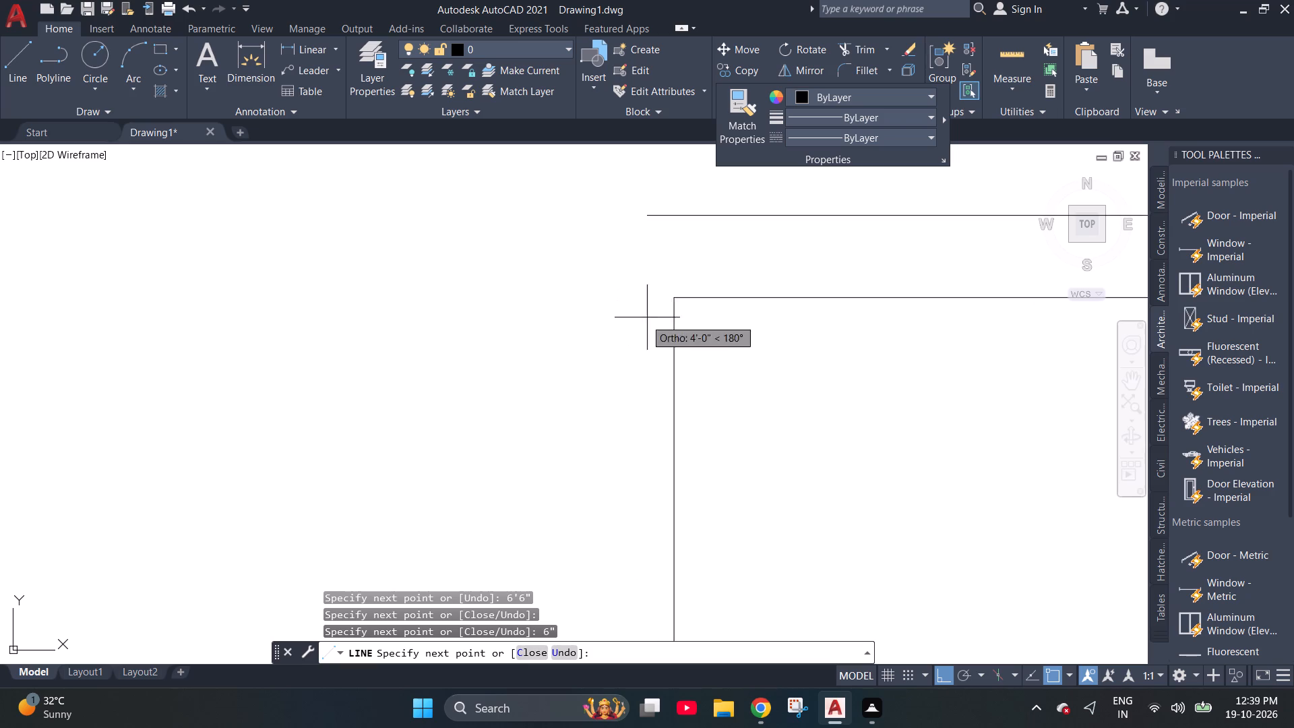
click(674, 215)
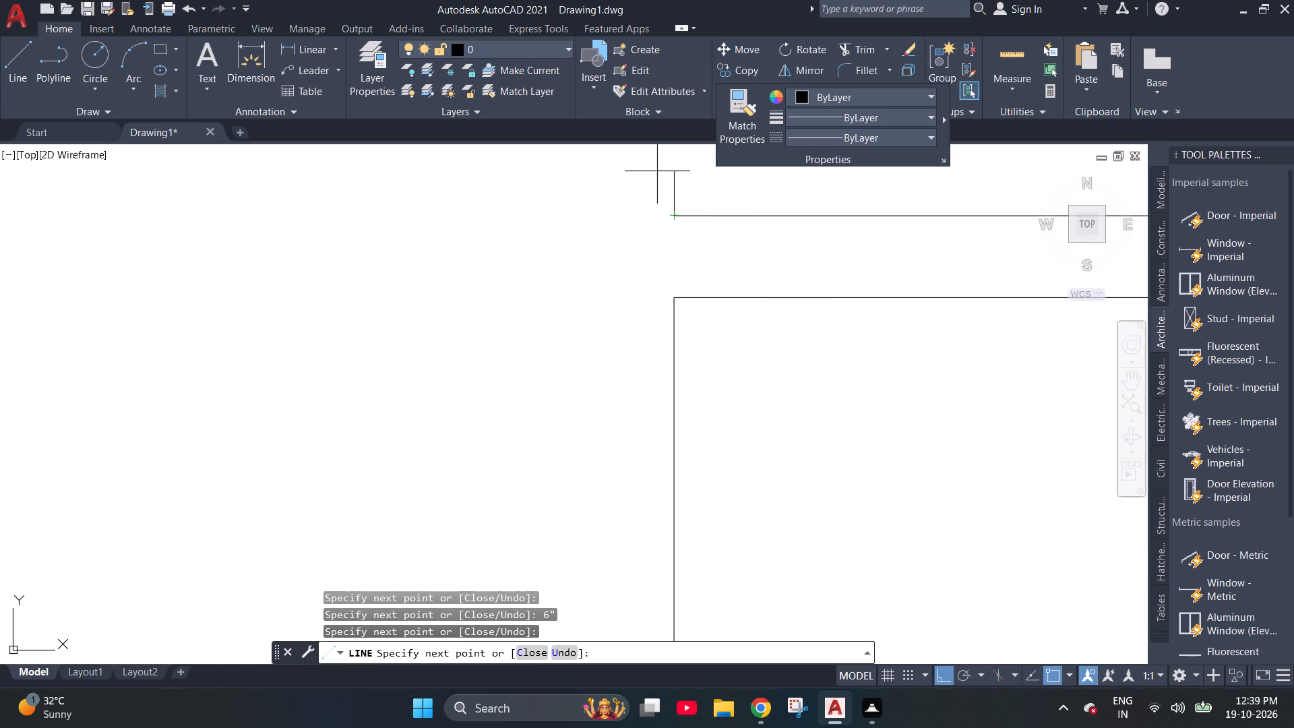
Complete the wall outline by continuing 4'6" up, 1'1" left, and straight down to the baseline.
scroll(605, 266, down, 2)
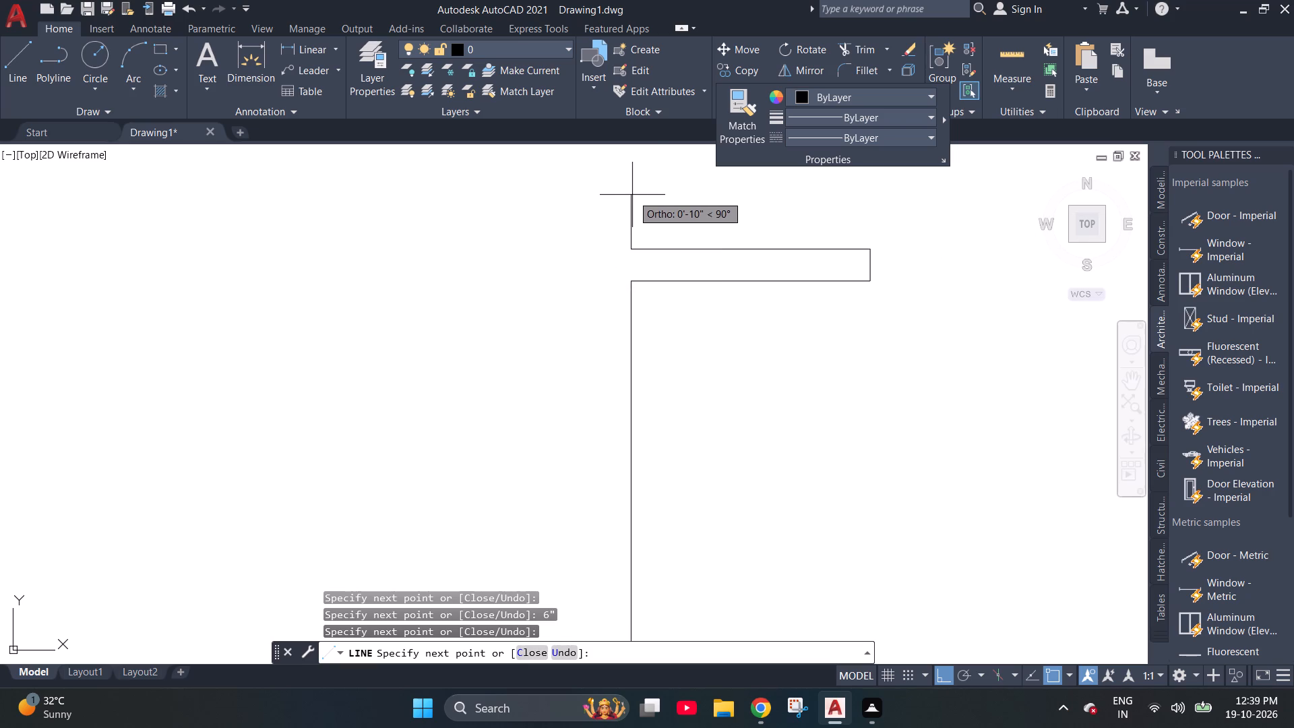
text(4')
text(6")
key(Return)
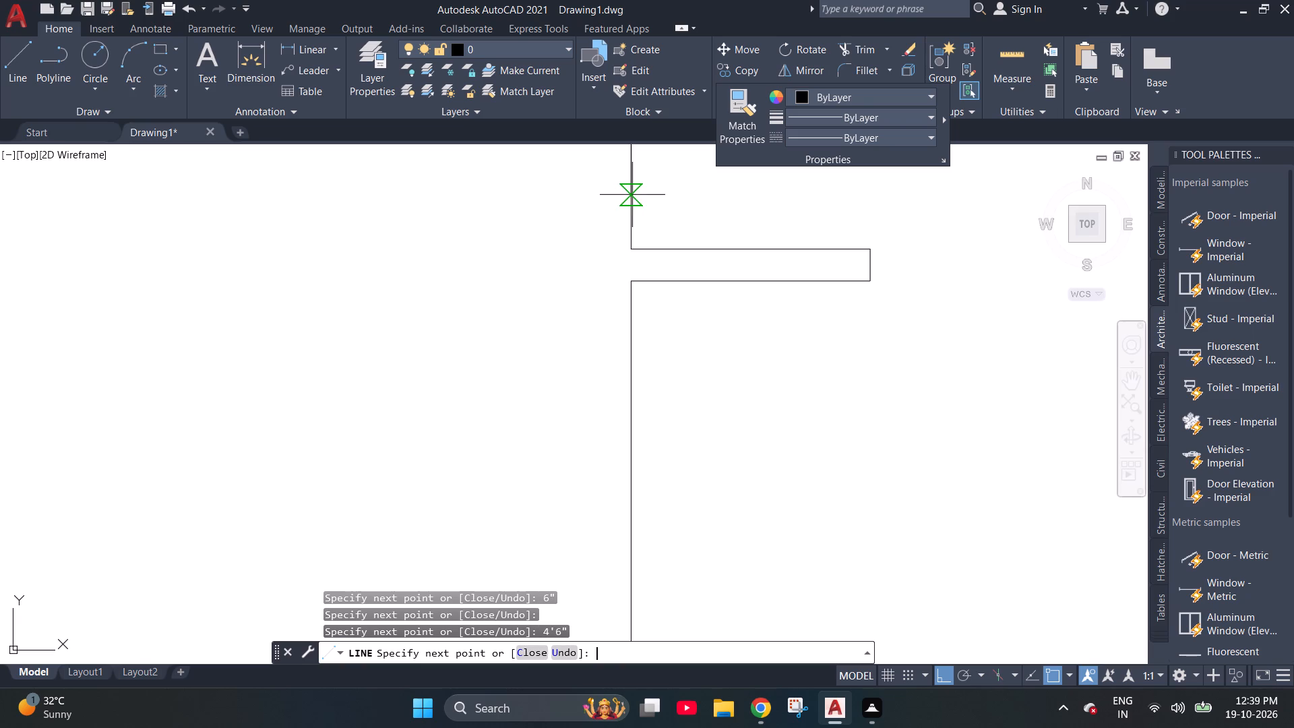
scroll(616, 470, down, 1)
scroll(629, 365, down, 1)
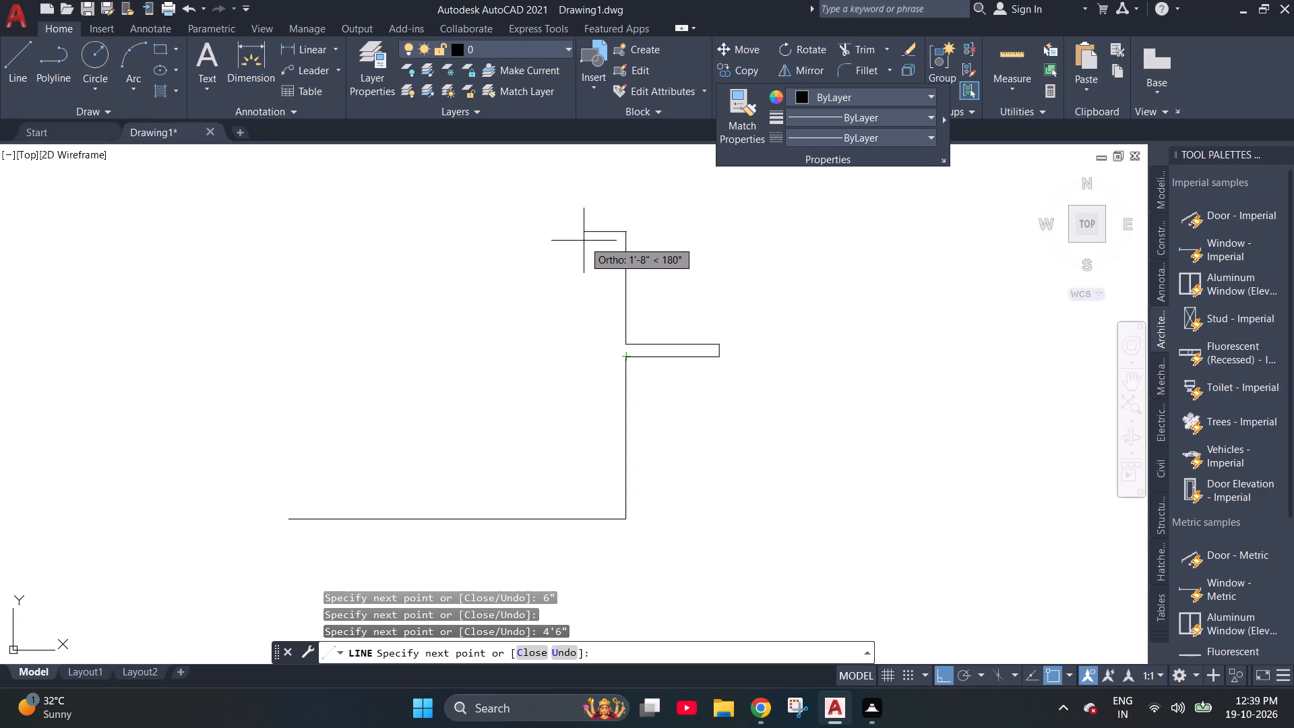
text(1'1")
key(Return)
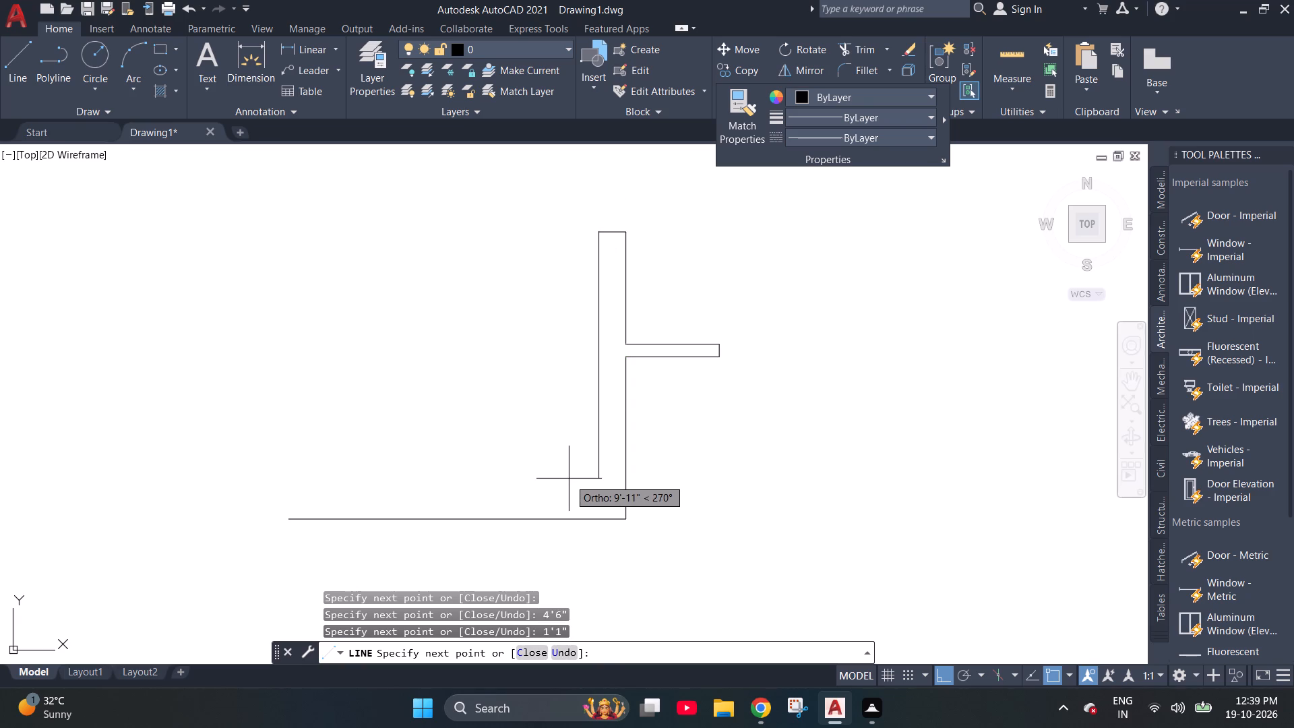
click(594, 520)
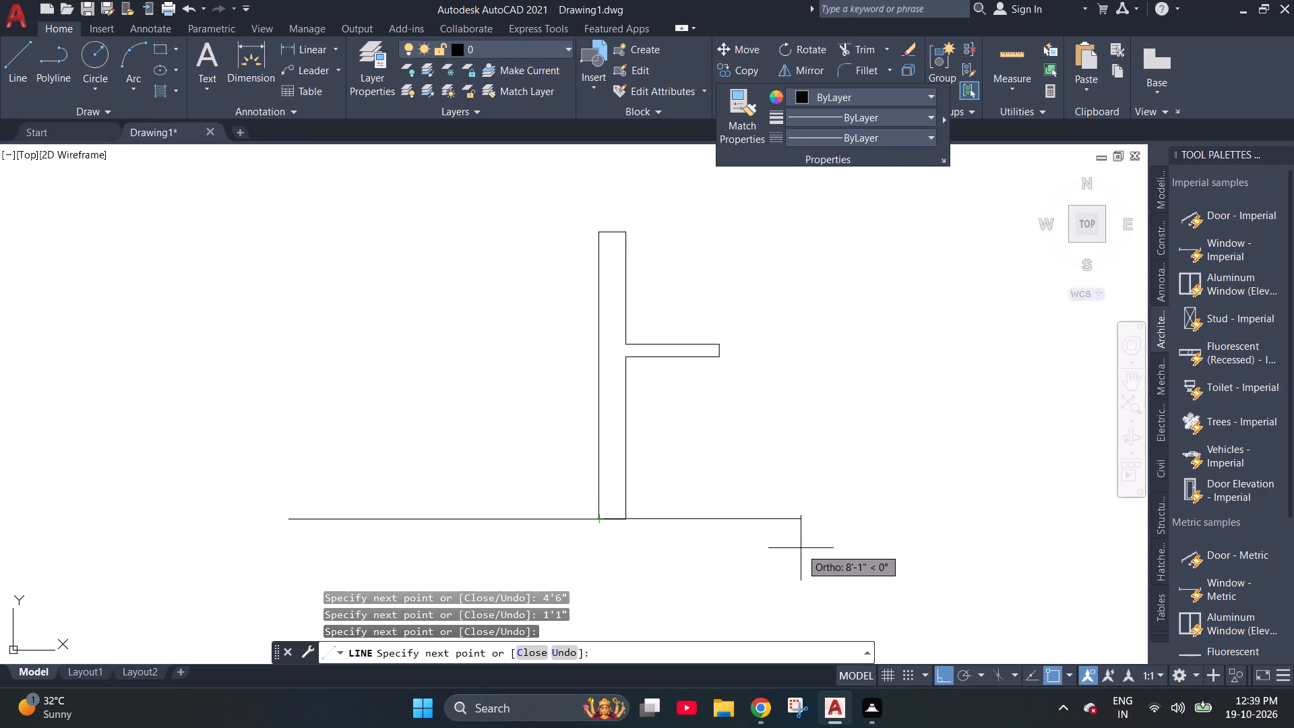
key(Escape)
key(Escape)
Extend the slab's upper and lower edges through the wall to its left face.
text(ex)
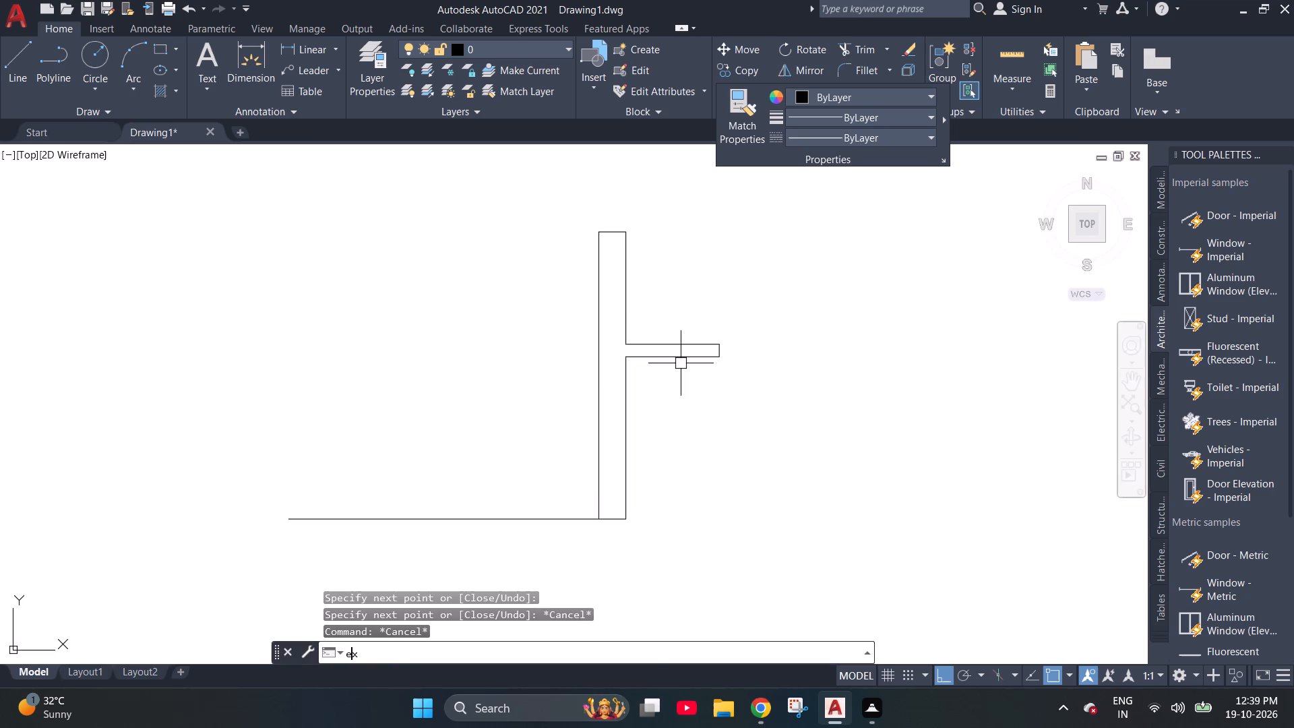
key(space)
scroll(638, 353, up, 3)
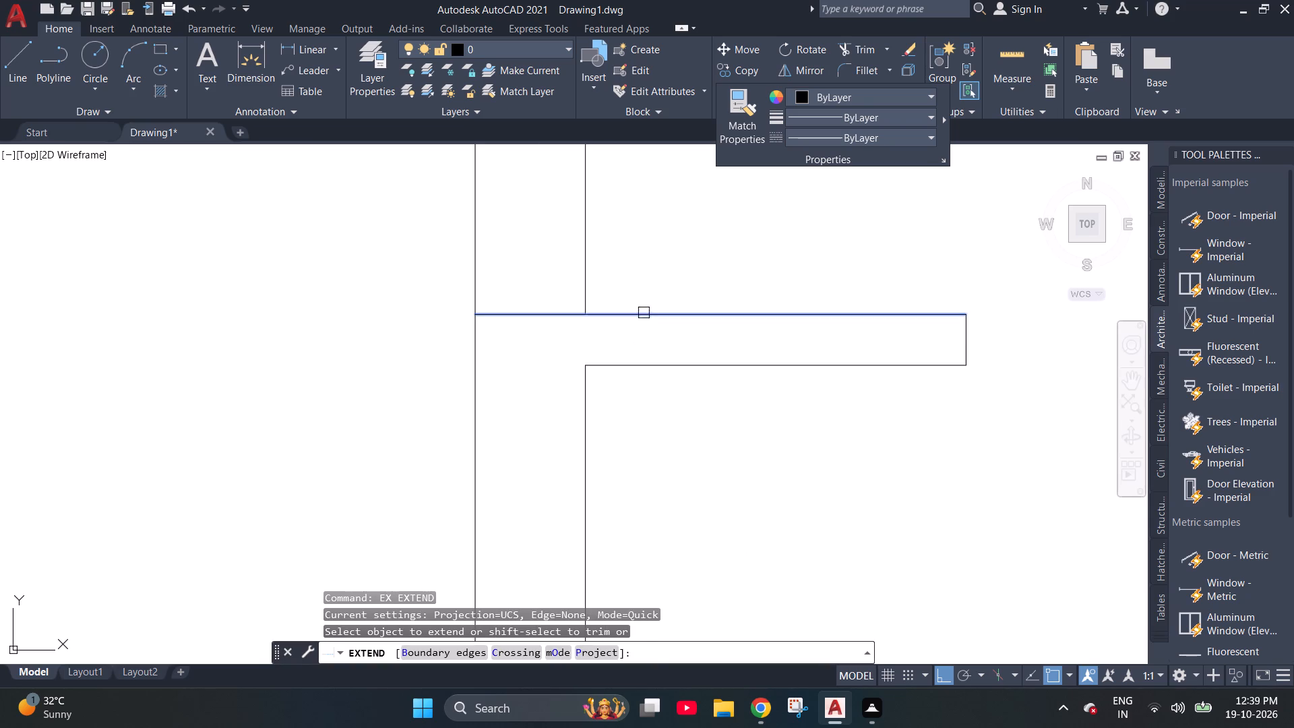
click(644, 313)
click(625, 364)
key(Escape)
Trim the wall's left face between the slab edges, along with both slab edges inside the wall.
text(tr)
key(space)
click(471, 345)
click(520, 313)
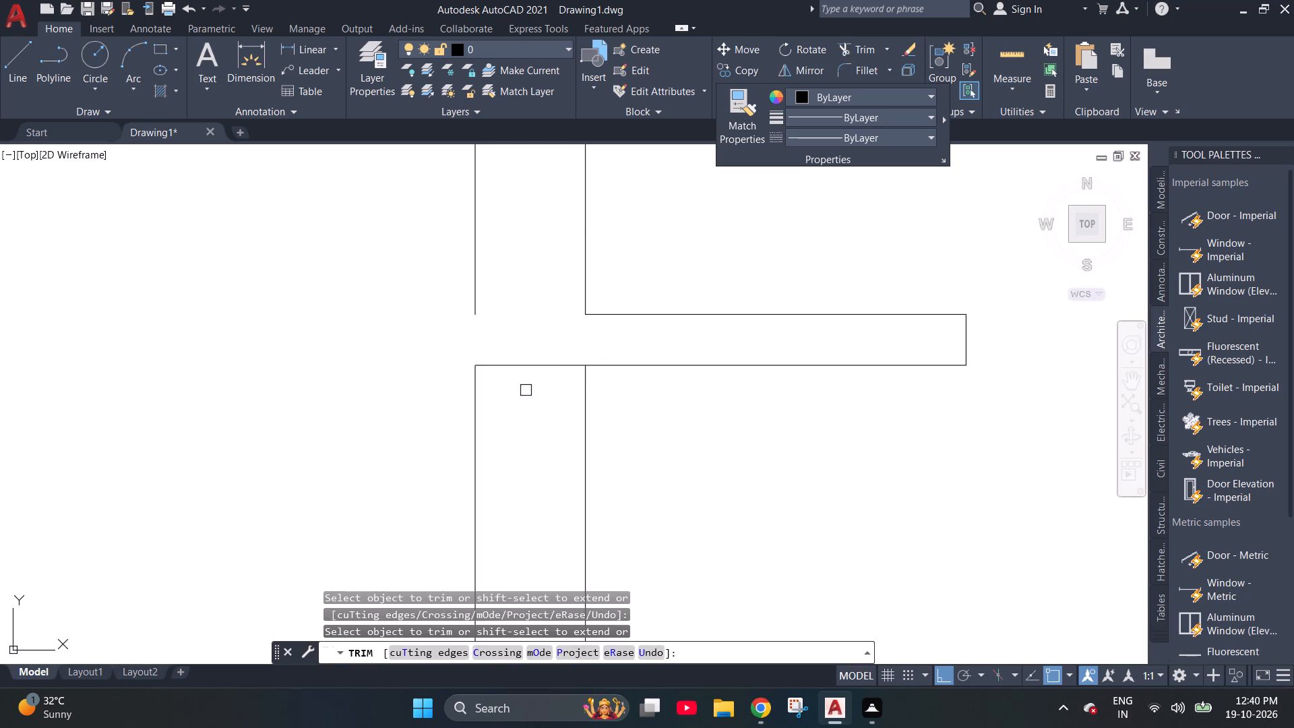
click(532, 366)
scroll(787, 413, down, 3)
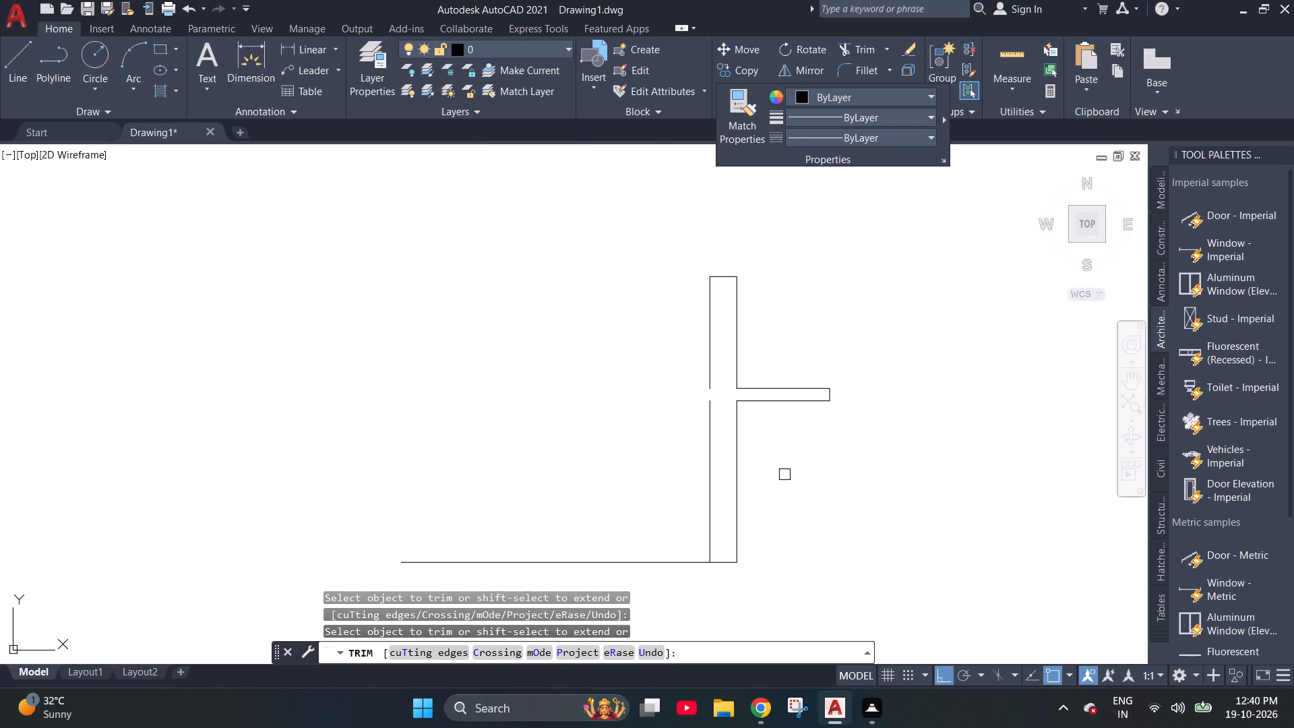
key(Escape)
key(Escape)
Extend the slab's upper and lower edges back across the wall to its left face.
text(ex)
key(space)
click(763, 392)
click(754, 402)
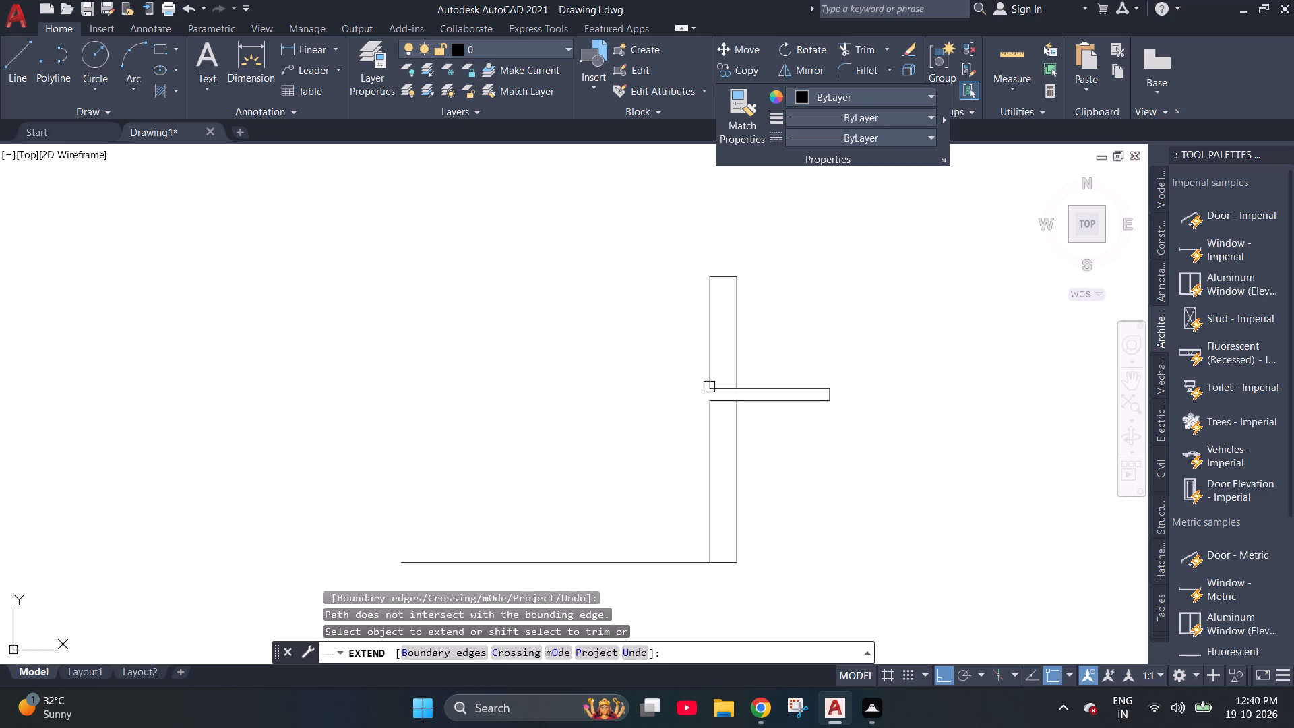
key(l)
key(Return)
key(Escape)
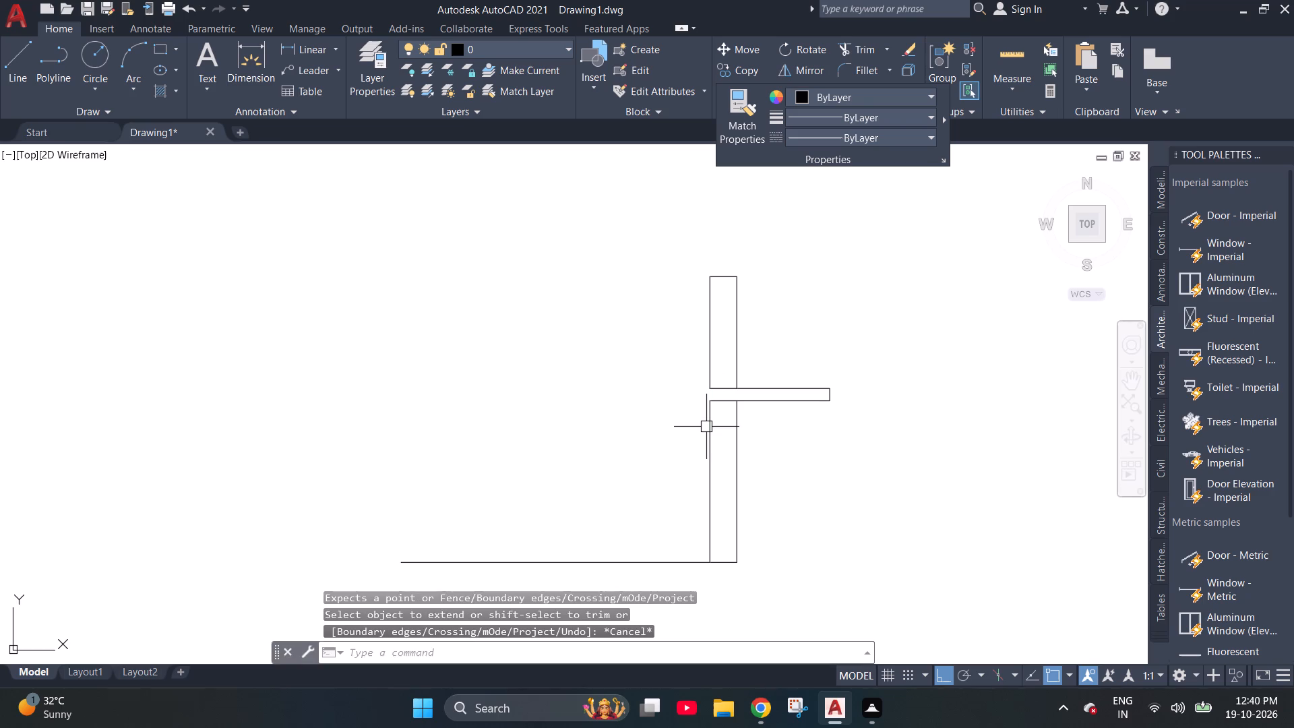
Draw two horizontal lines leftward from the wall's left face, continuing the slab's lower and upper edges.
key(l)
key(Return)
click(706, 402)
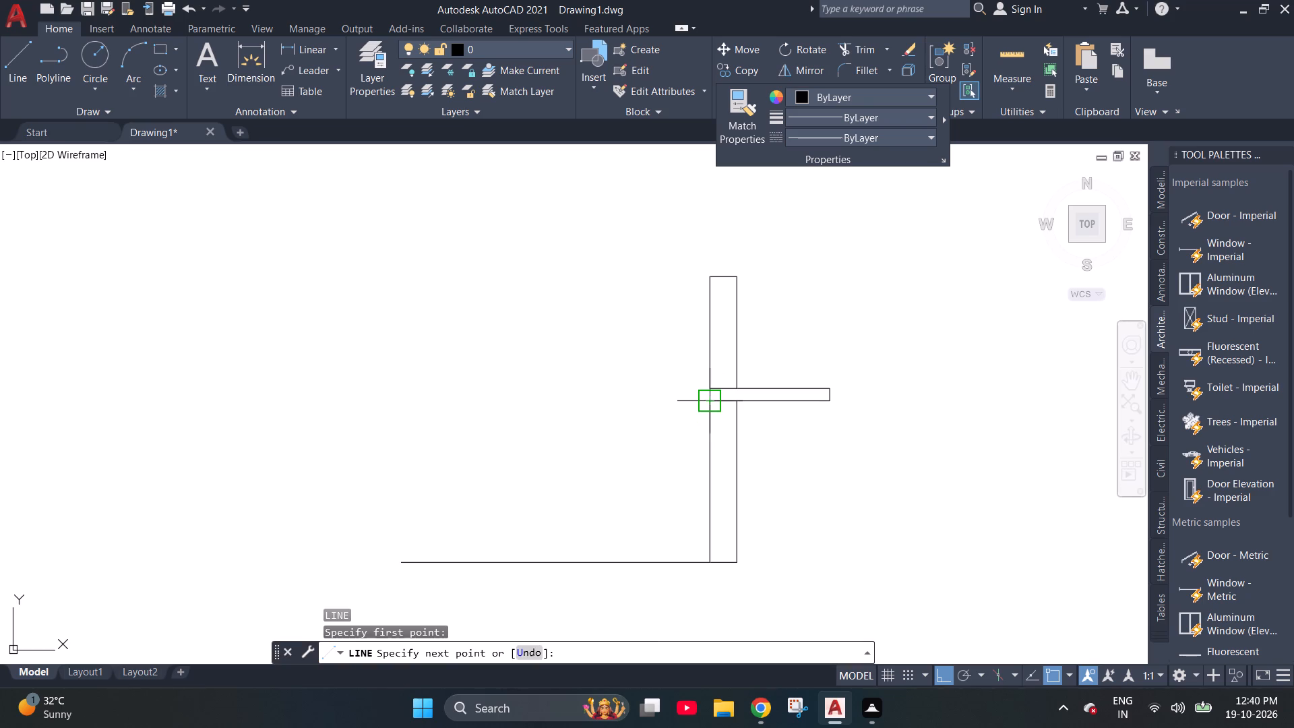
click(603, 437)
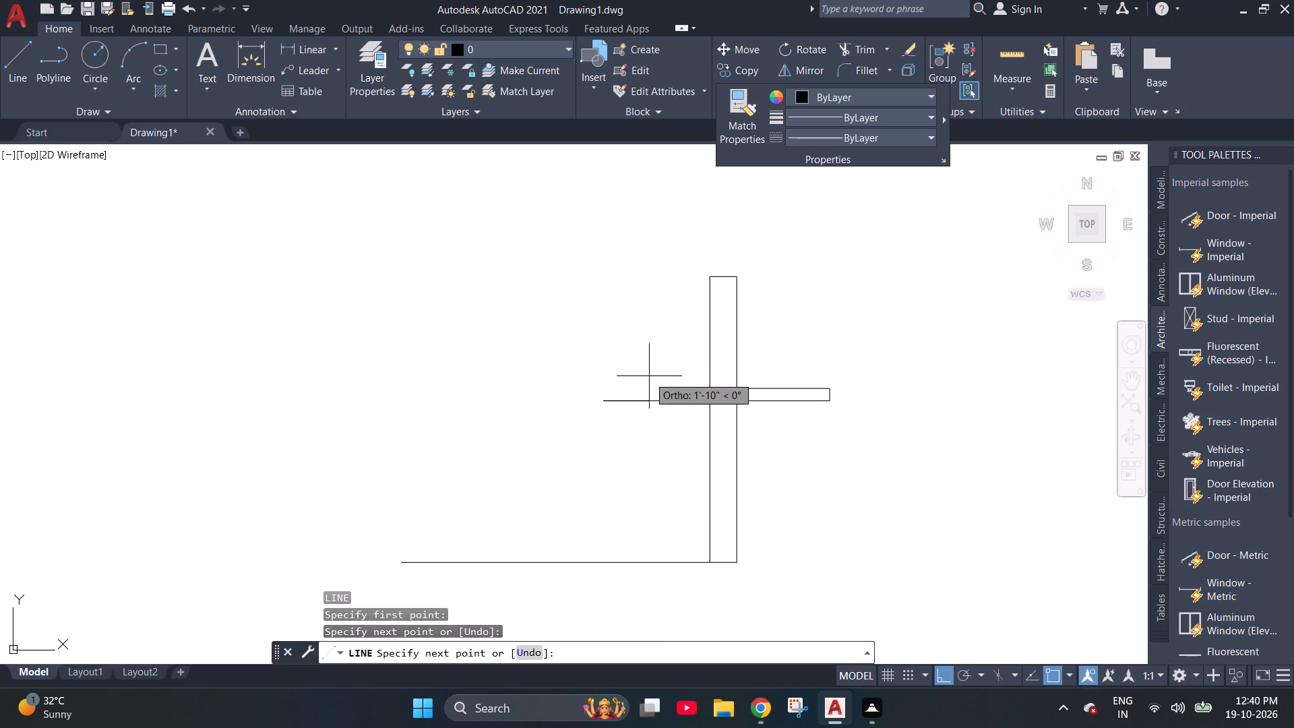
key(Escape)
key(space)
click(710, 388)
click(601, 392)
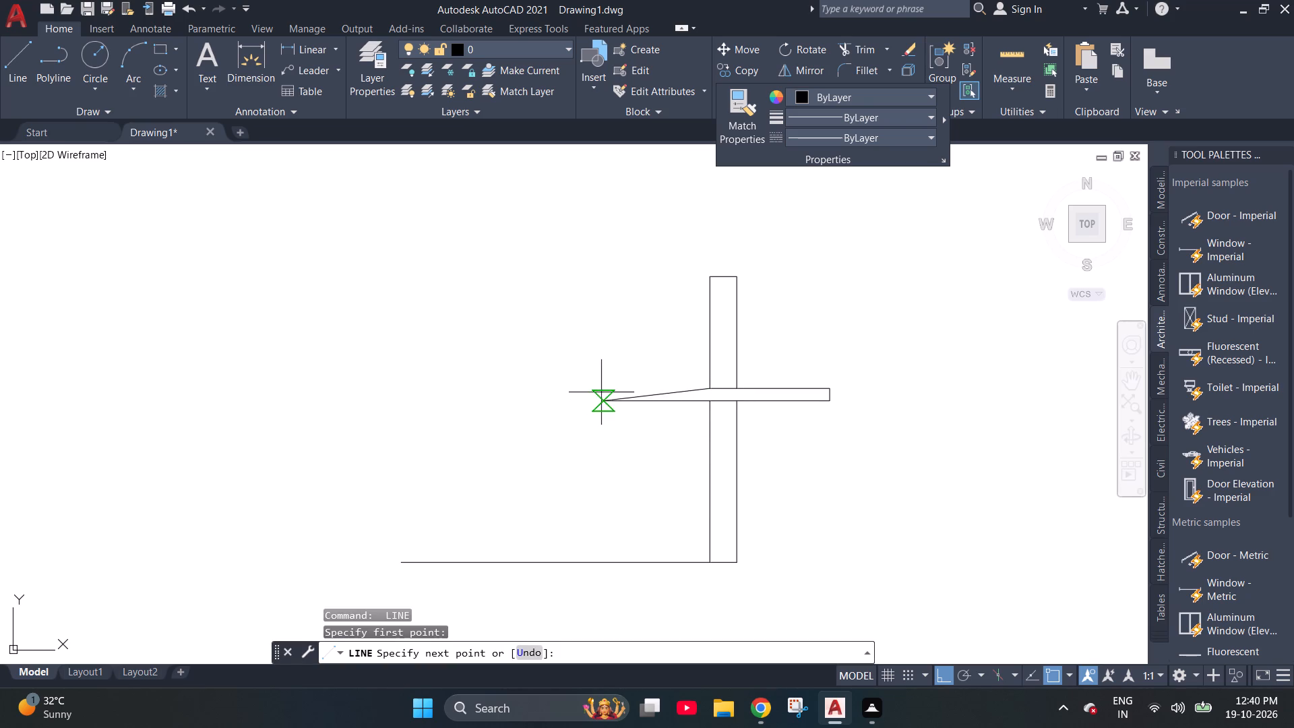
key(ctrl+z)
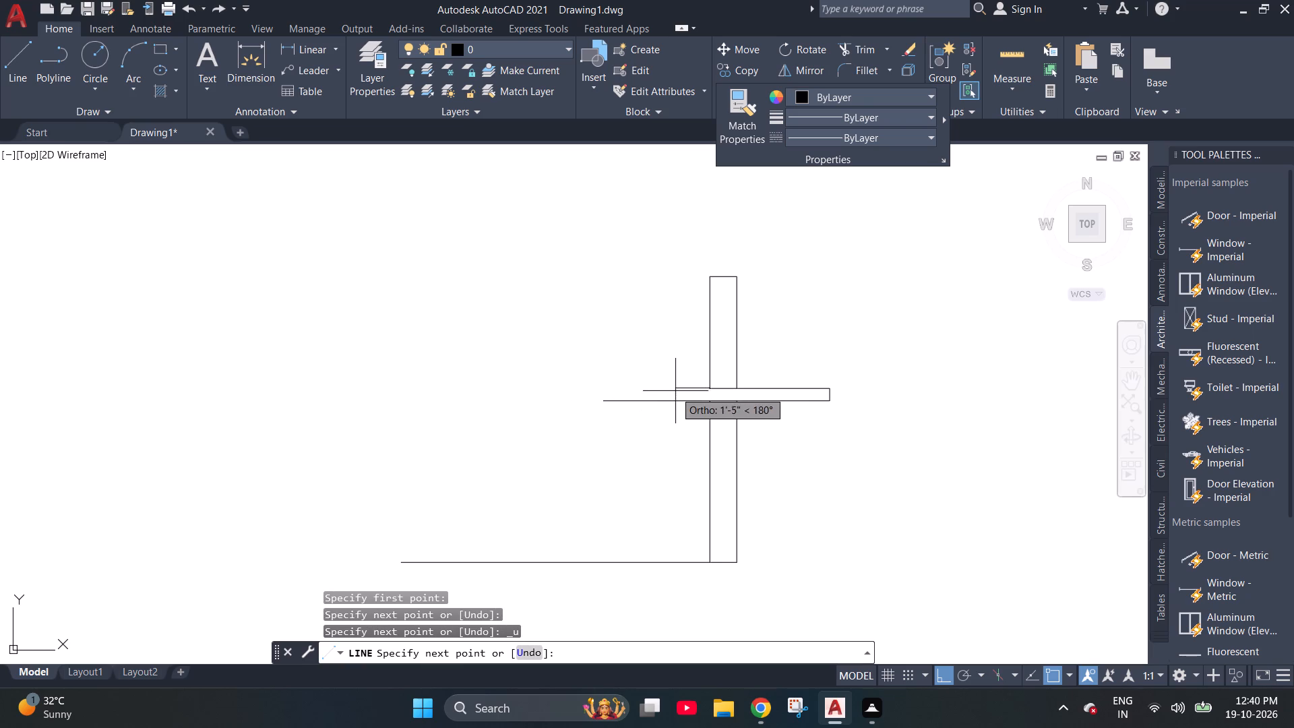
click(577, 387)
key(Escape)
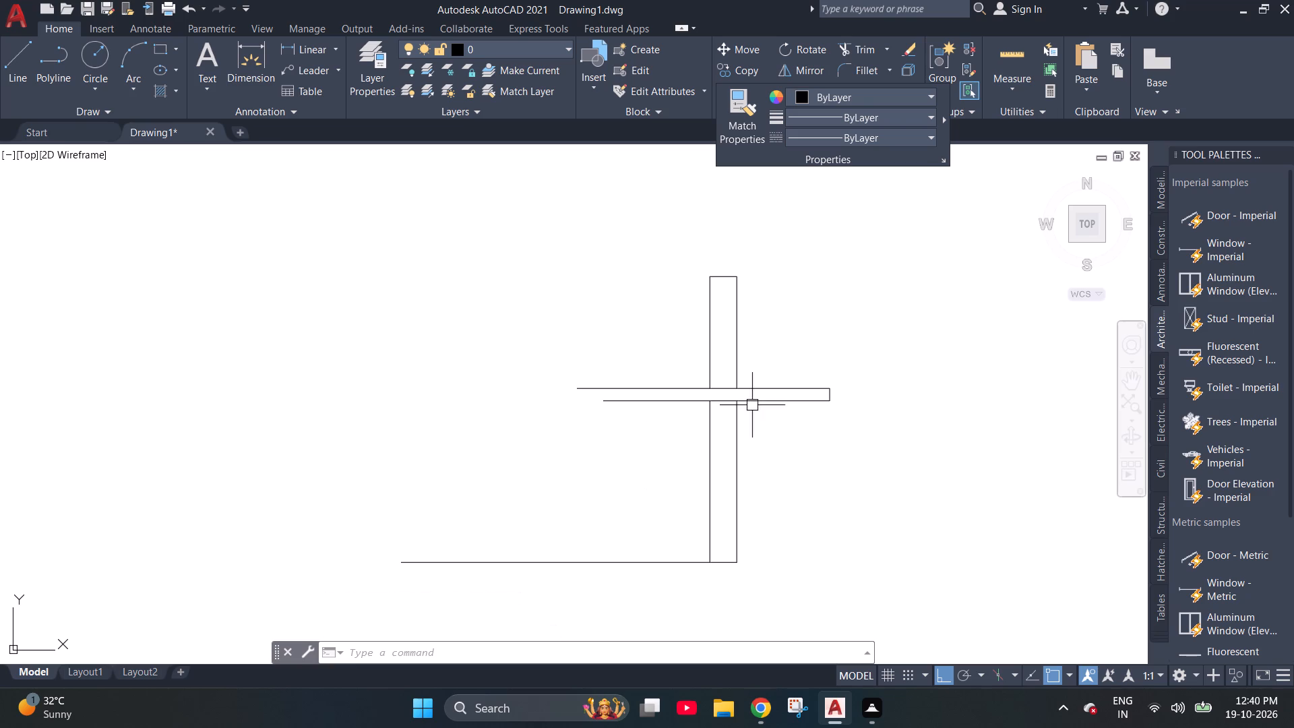
Check the height between the slab's underside and the baseline with a trial dimension along the wall's left face.
click(255, 57)
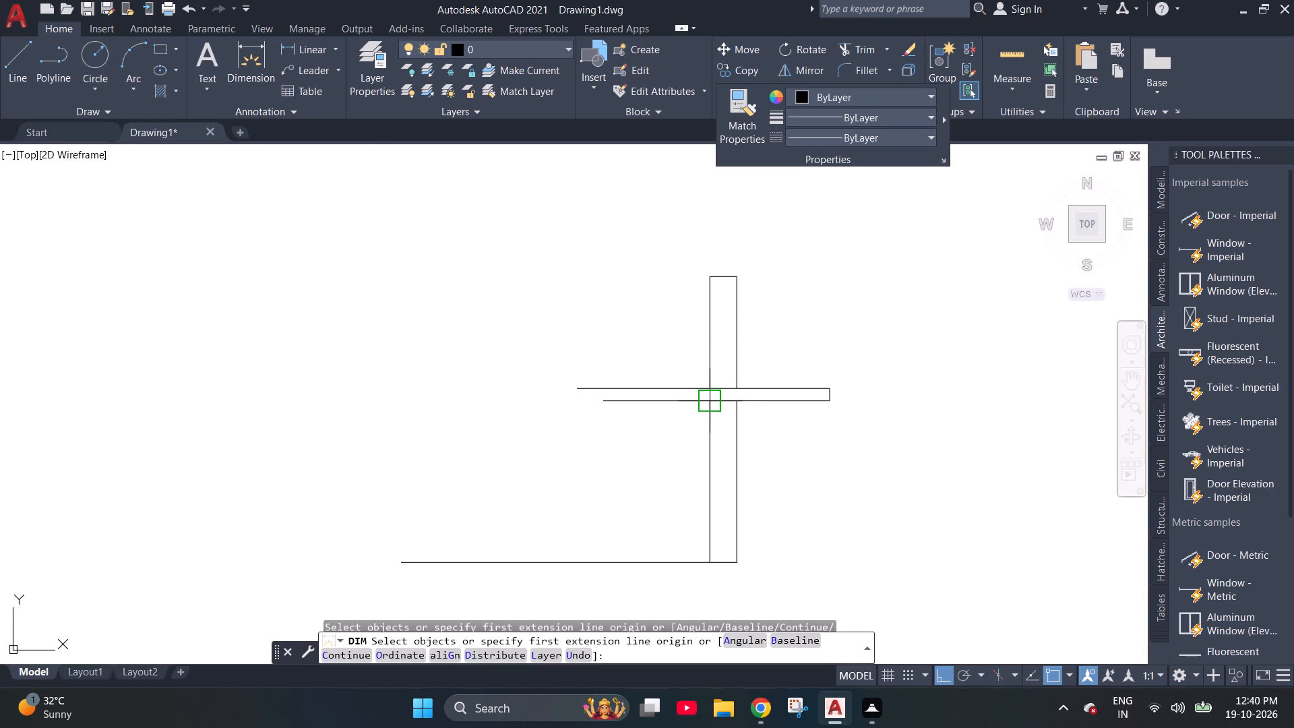
click(710, 409)
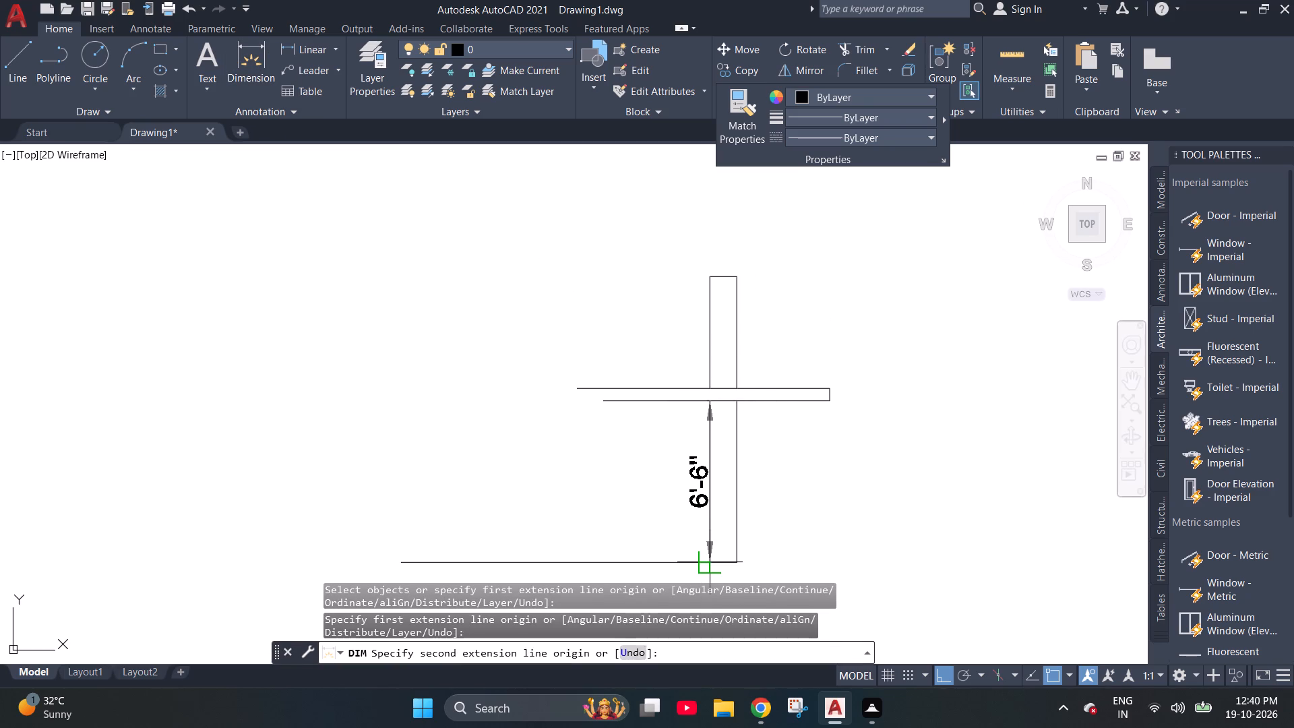
scroll(712, 564, up, 4)
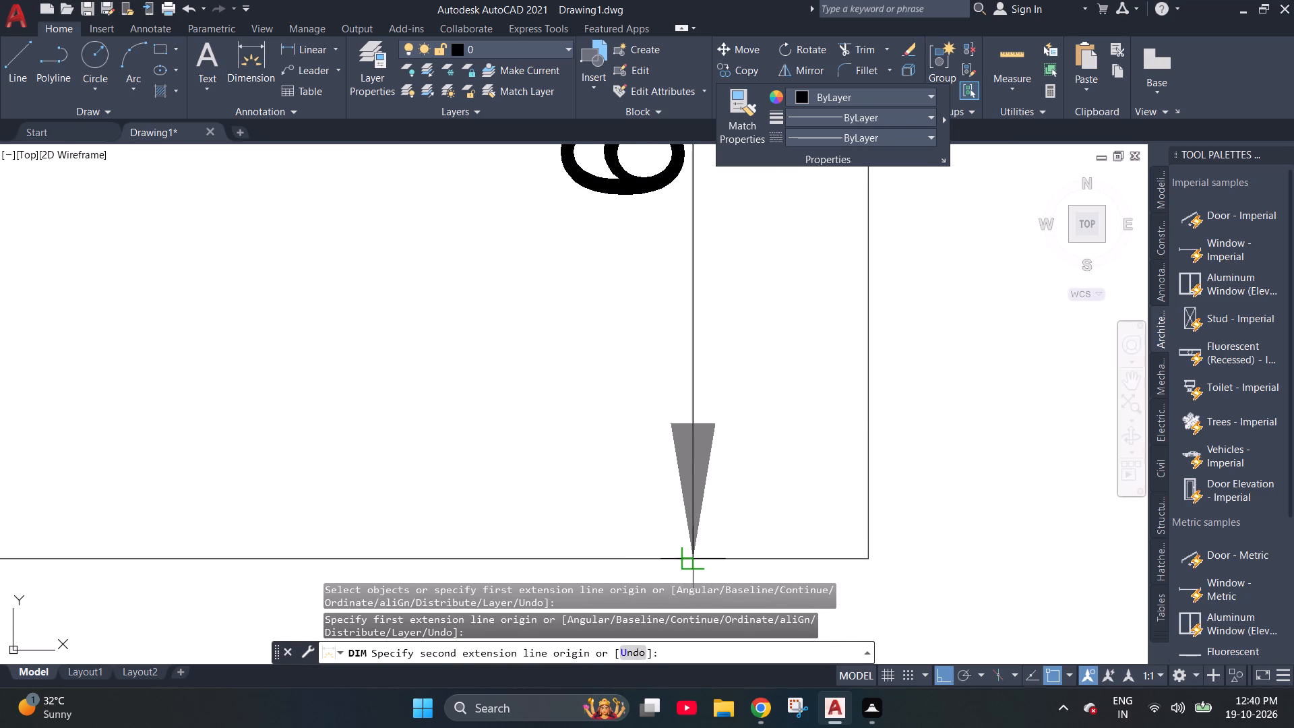
click(700, 553)
scroll(711, 555, down, 4)
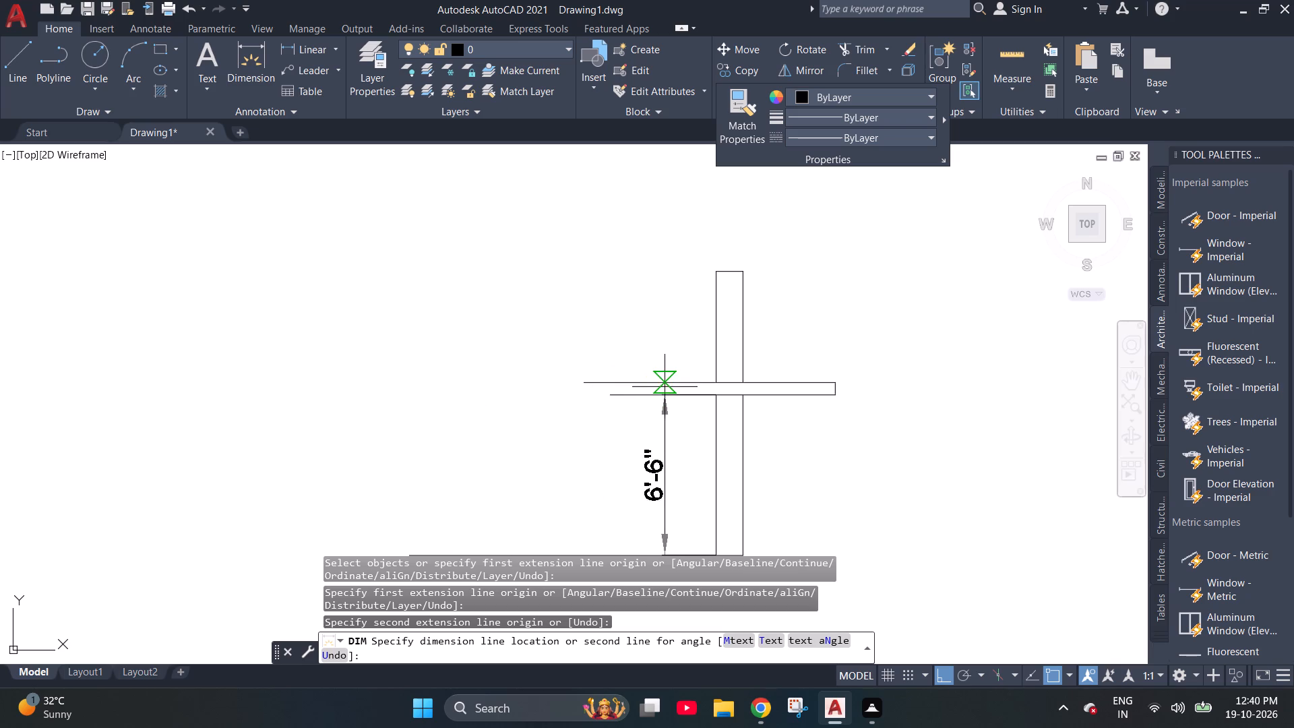
key(Escape)
scroll(754, 576, up, 3)
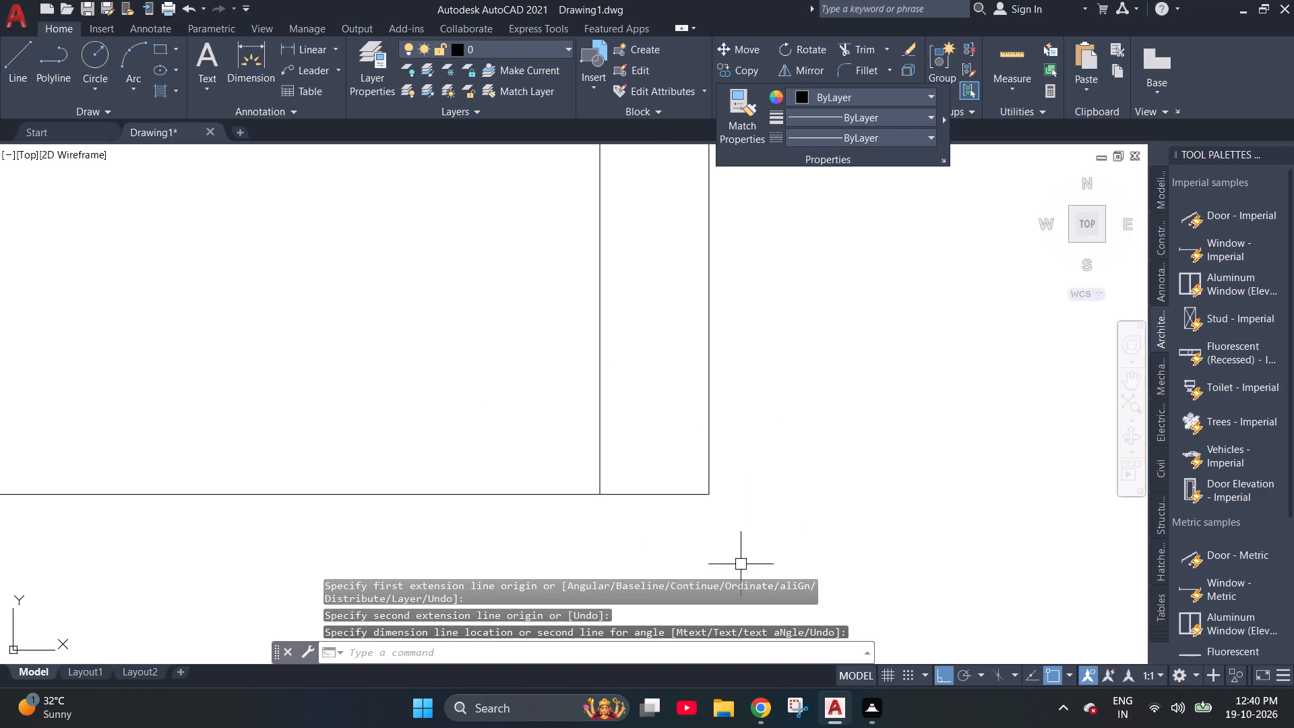
scroll(739, 564, down, 2)
key(Escape)
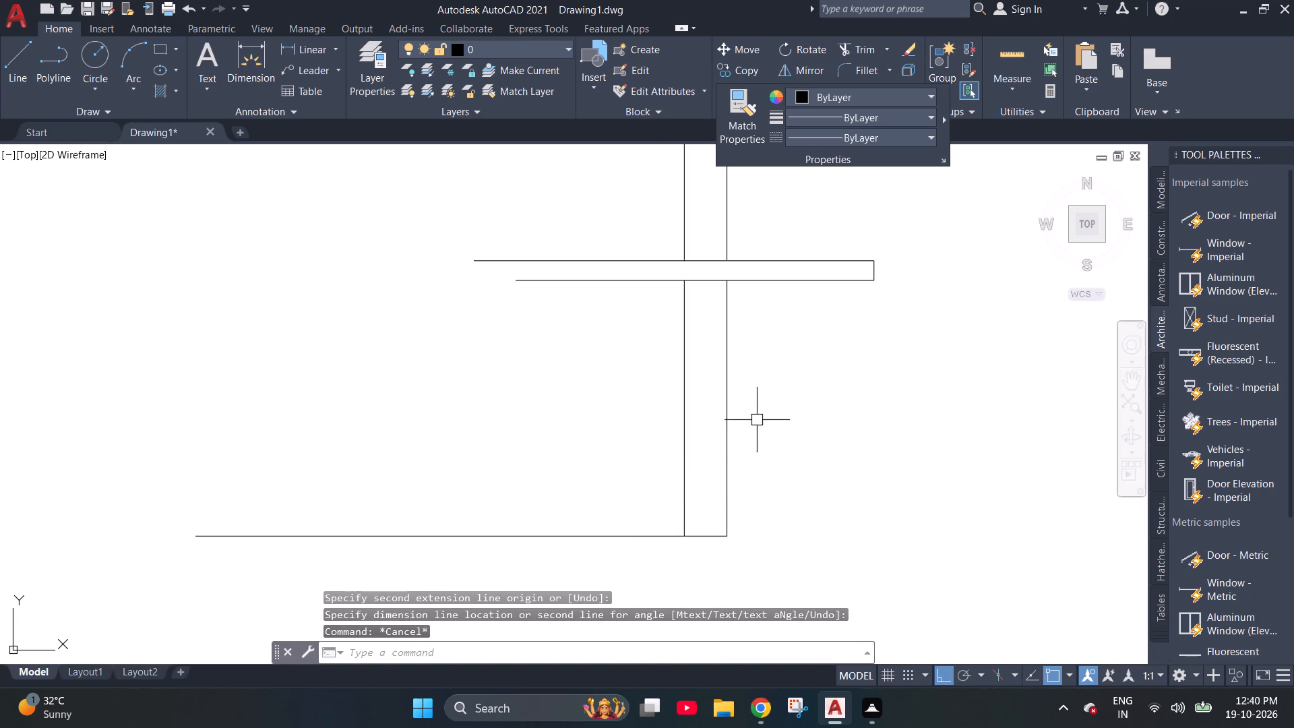
Erase the wall lines and the slab's horizontal edges, keeping the baseline and the slab's short end line.
drag(764, 413, 723, 411)
click(512, 394)
key(Delete)
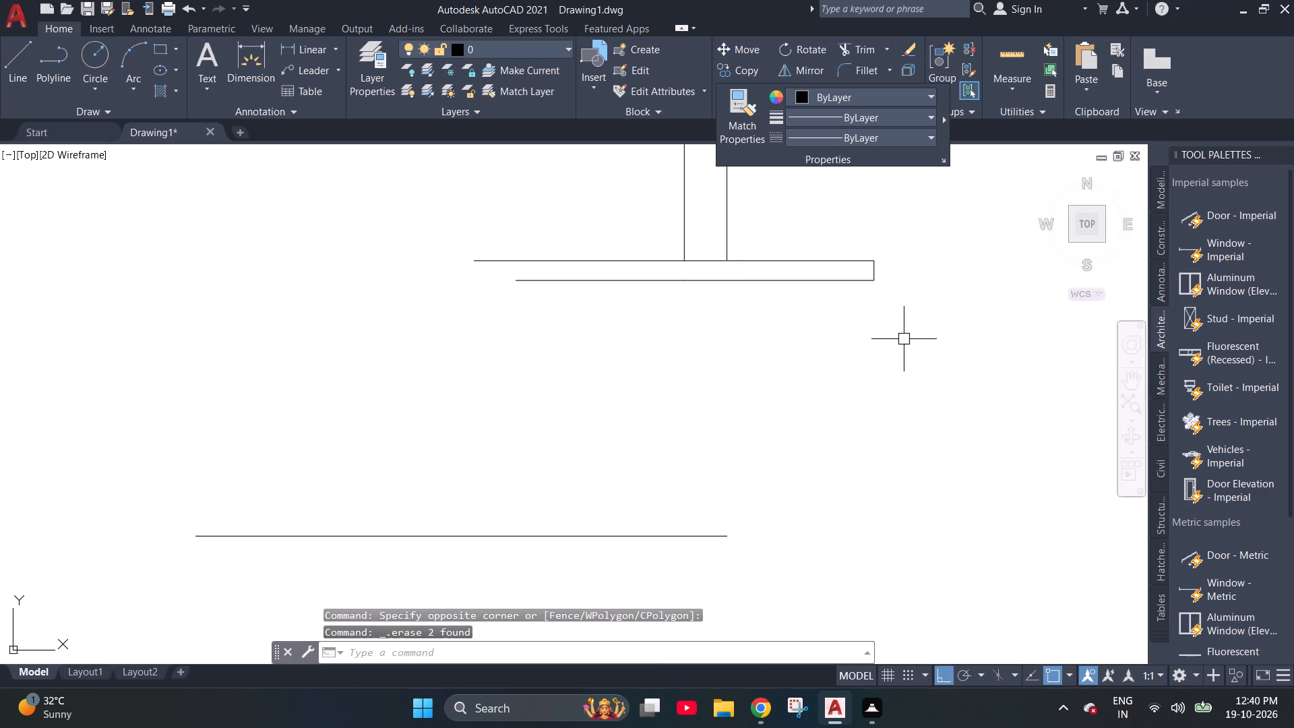
drag(904, 339, 466, 265)
key(Delete)
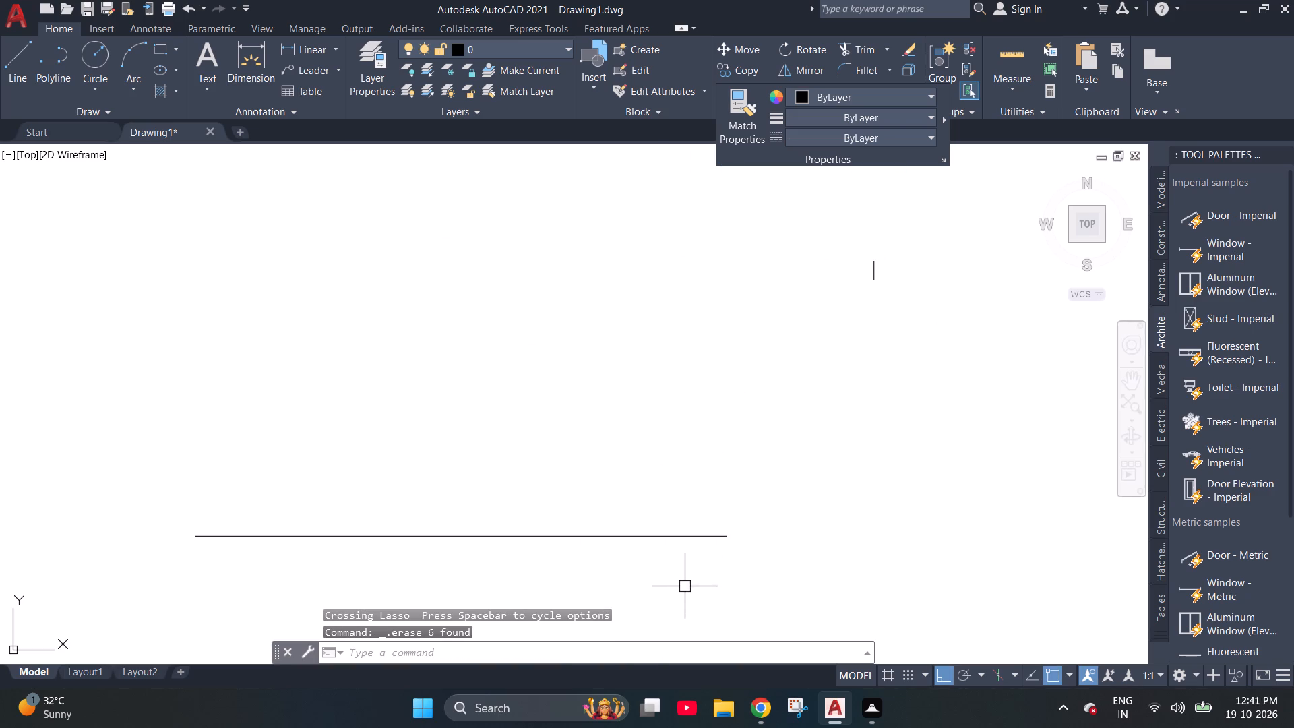
key(Escape)
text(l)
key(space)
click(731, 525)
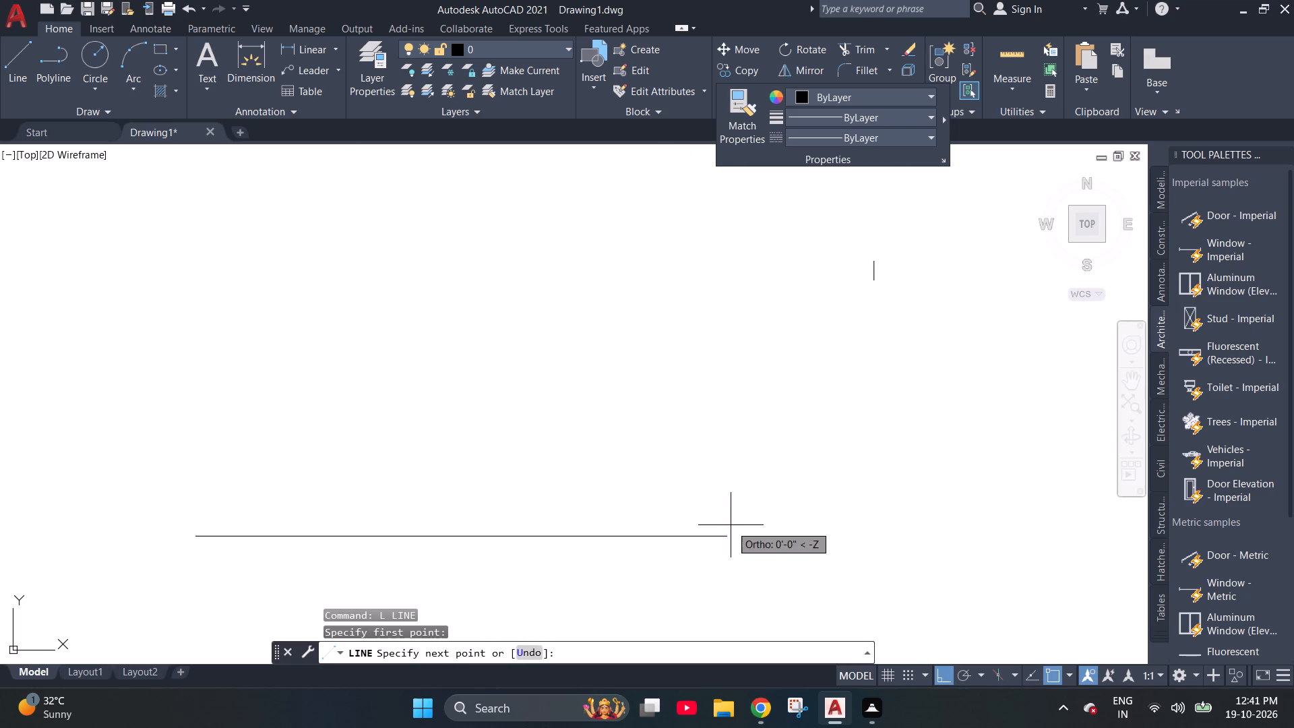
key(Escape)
Draw the wall's right face 7' straight up from the baseline's right end.
text(l)
key(space)
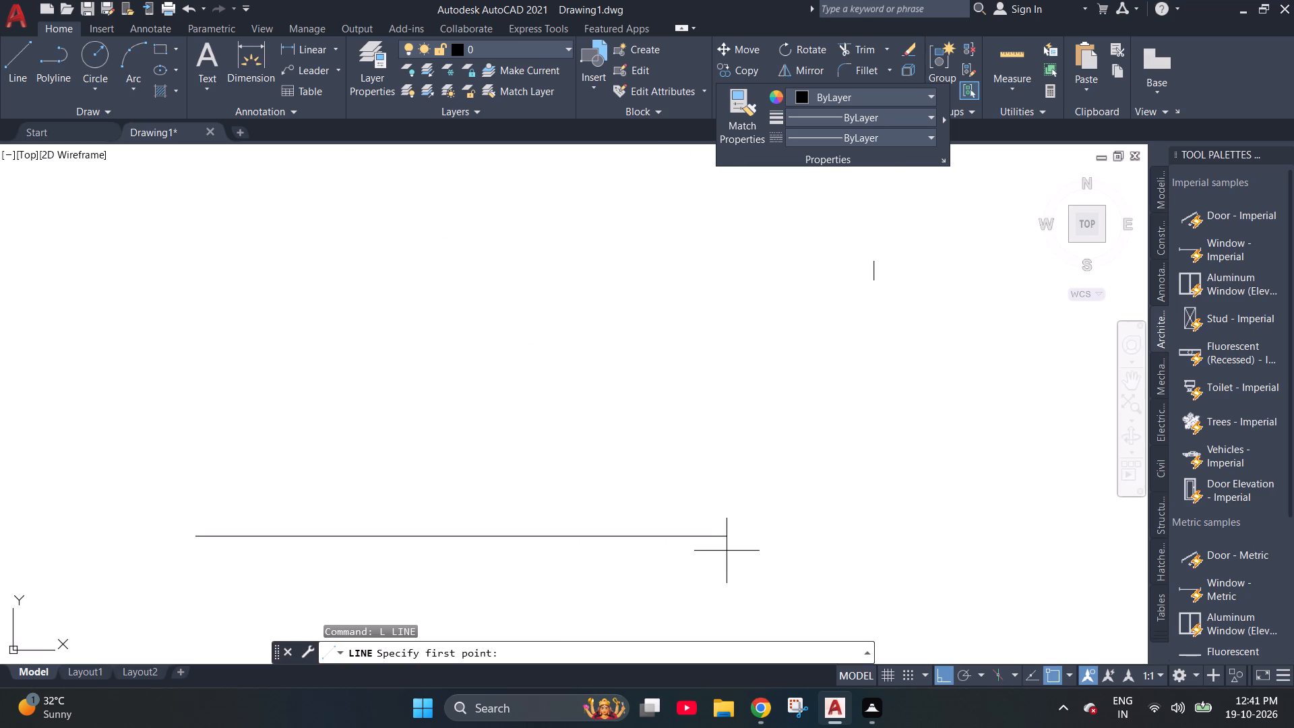
click(725, 543)
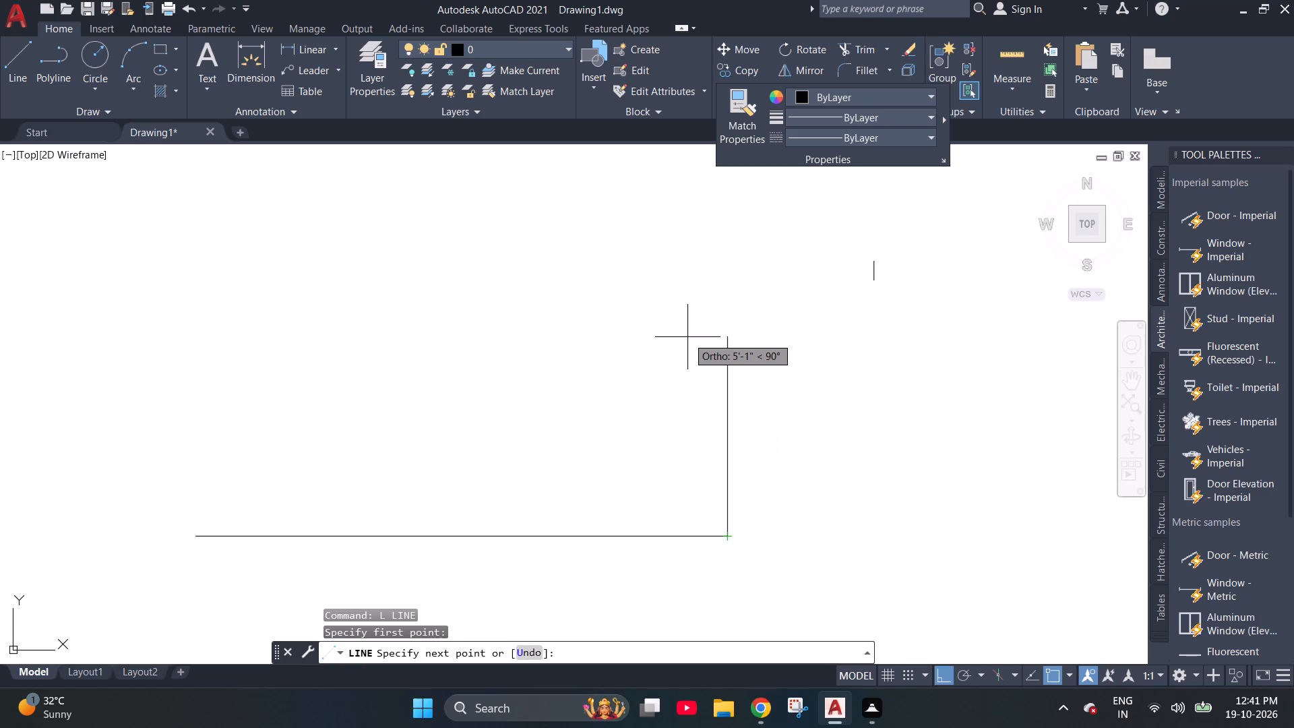
text(7')
key(Return)
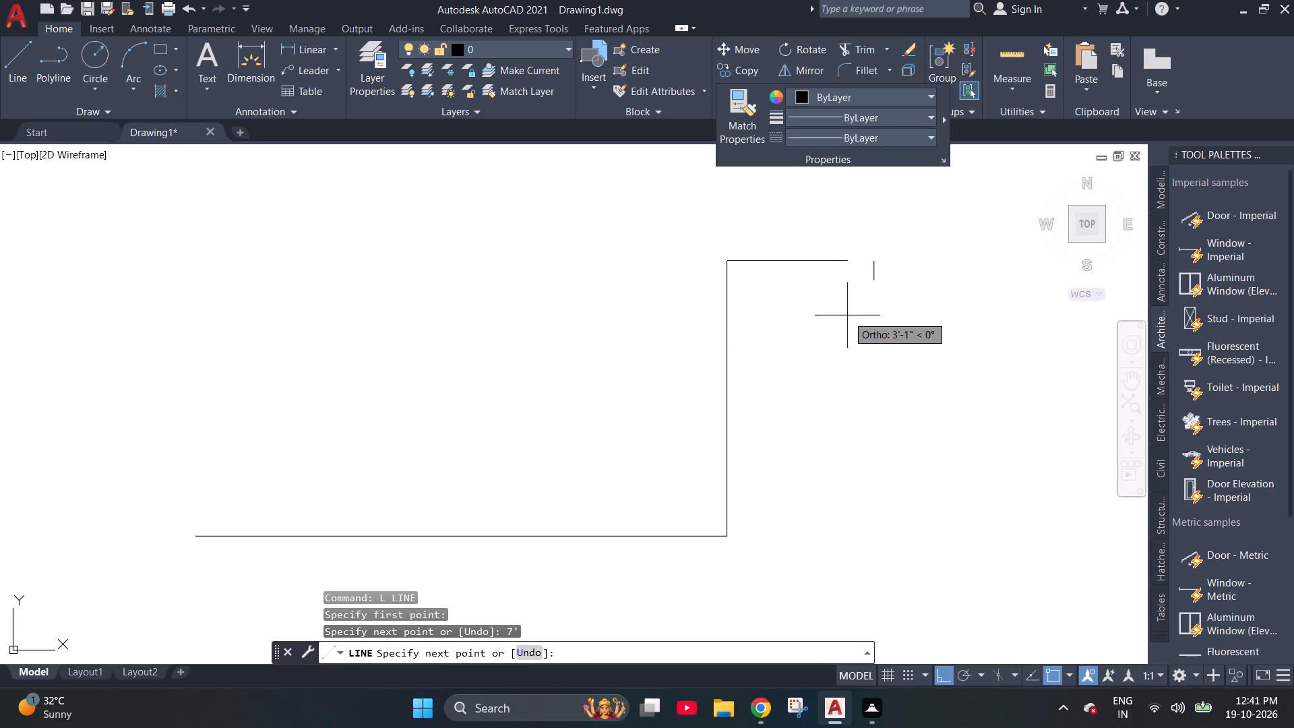
Continue the slab outline right to the leftover end line, 6" up, and back left in line with the wall's right face.
click(873, 310)
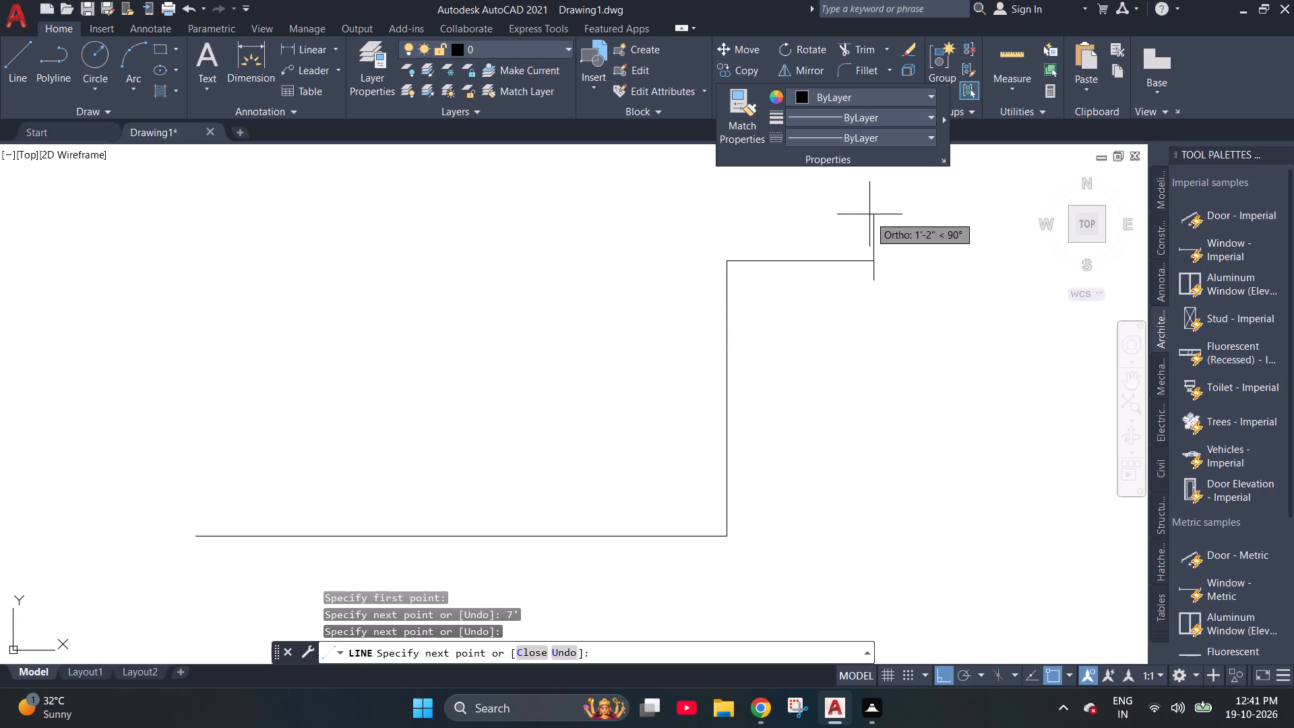
scroll(898, 301, down, 1)
text(6")
key(Return)
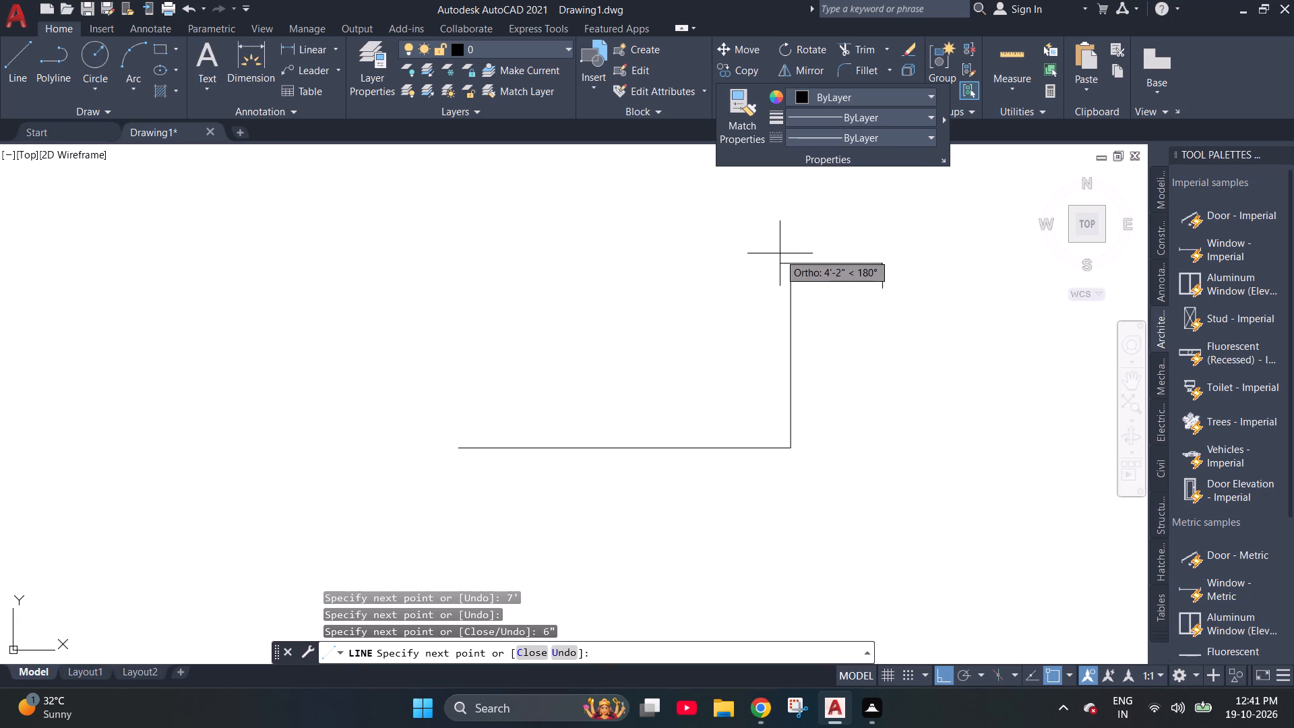
scroll(790, 273, up, 3)
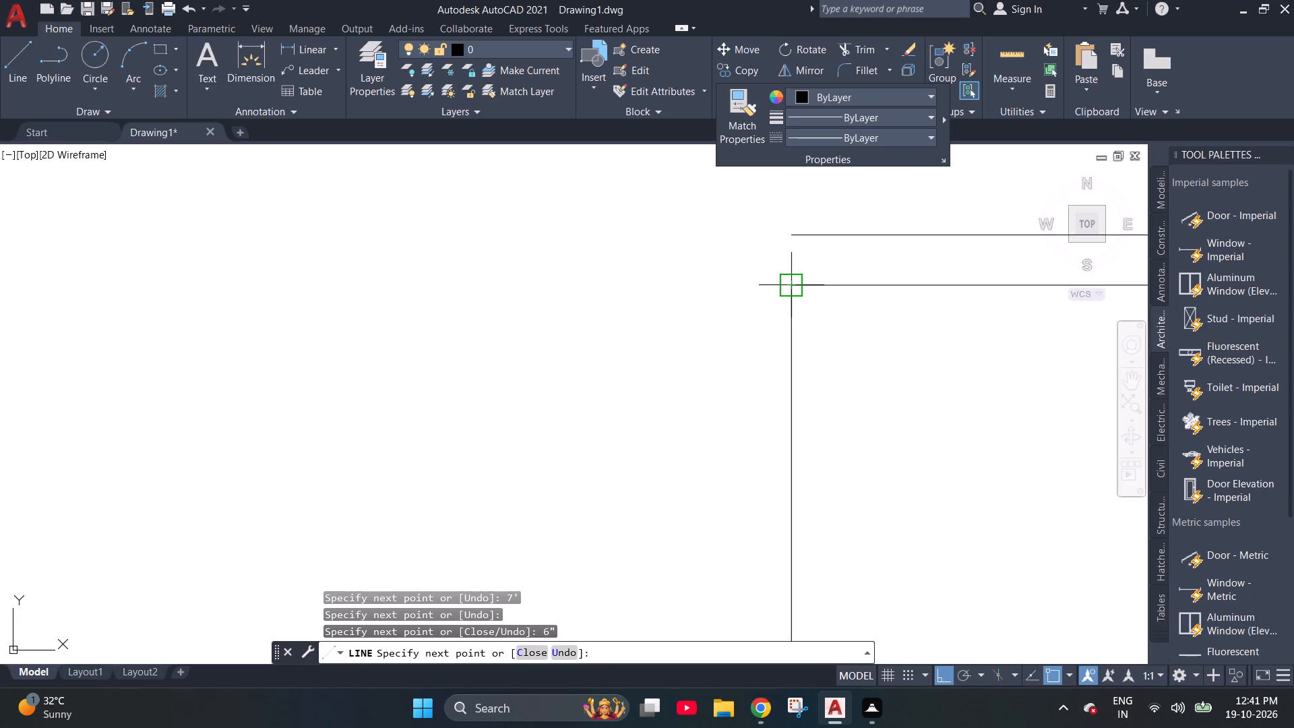
click(789, 286)
key(ctrl+z)
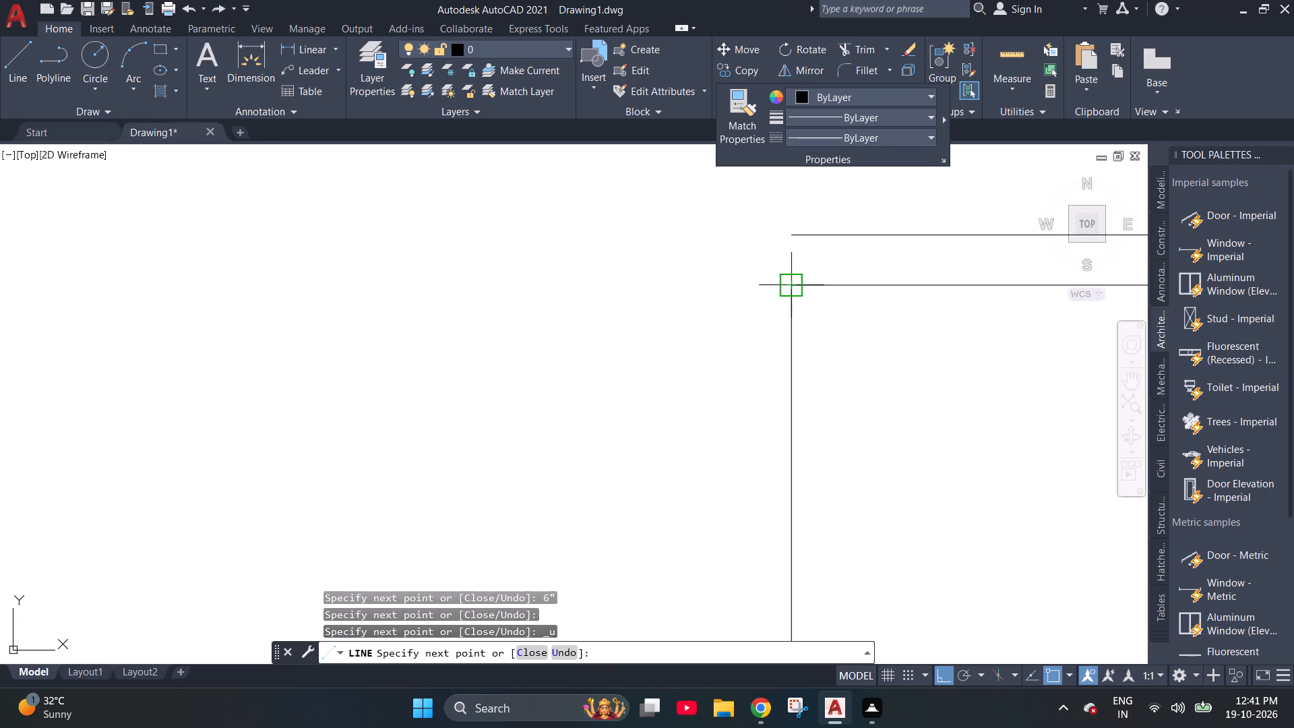
click(791, 235)
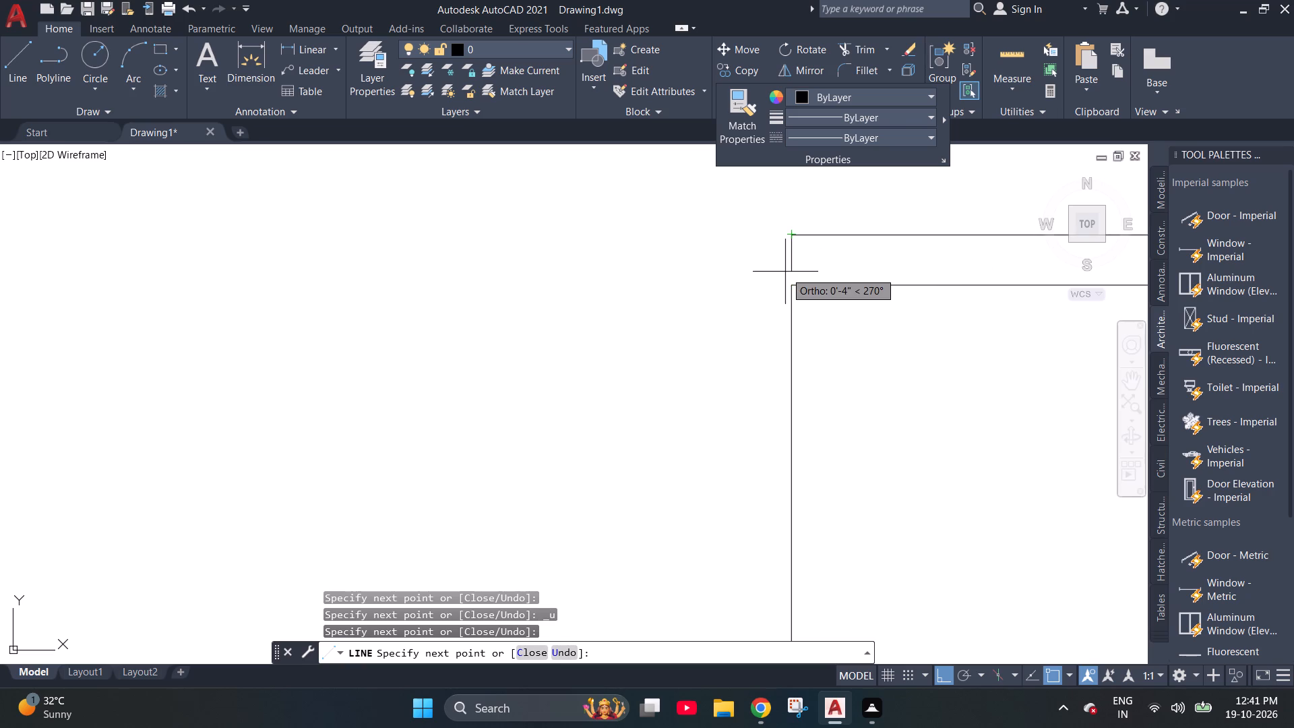
Complete the wall outline by continuing 4'6" up, 1'1" left, and straight down to the baseline.
scroll(740, 390, down, 1)
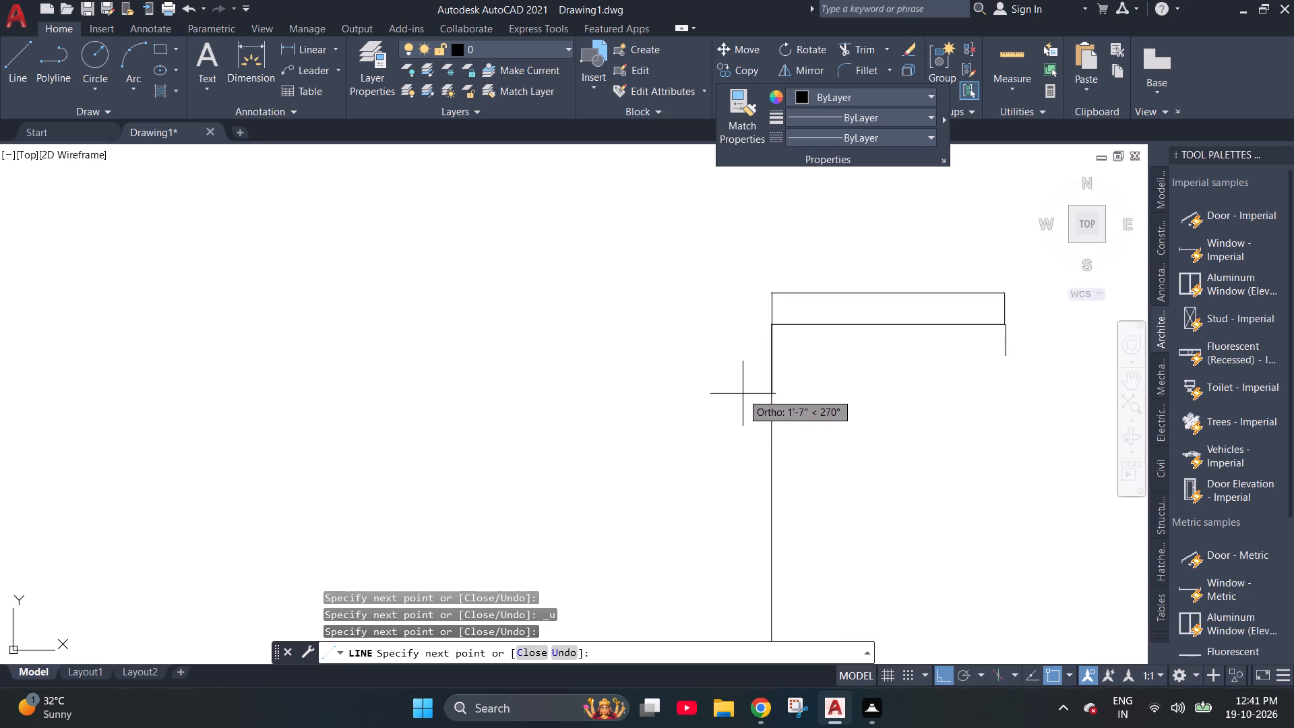
scroll(744, 395, down, 1)
text(4')
text(6")
key(Return)
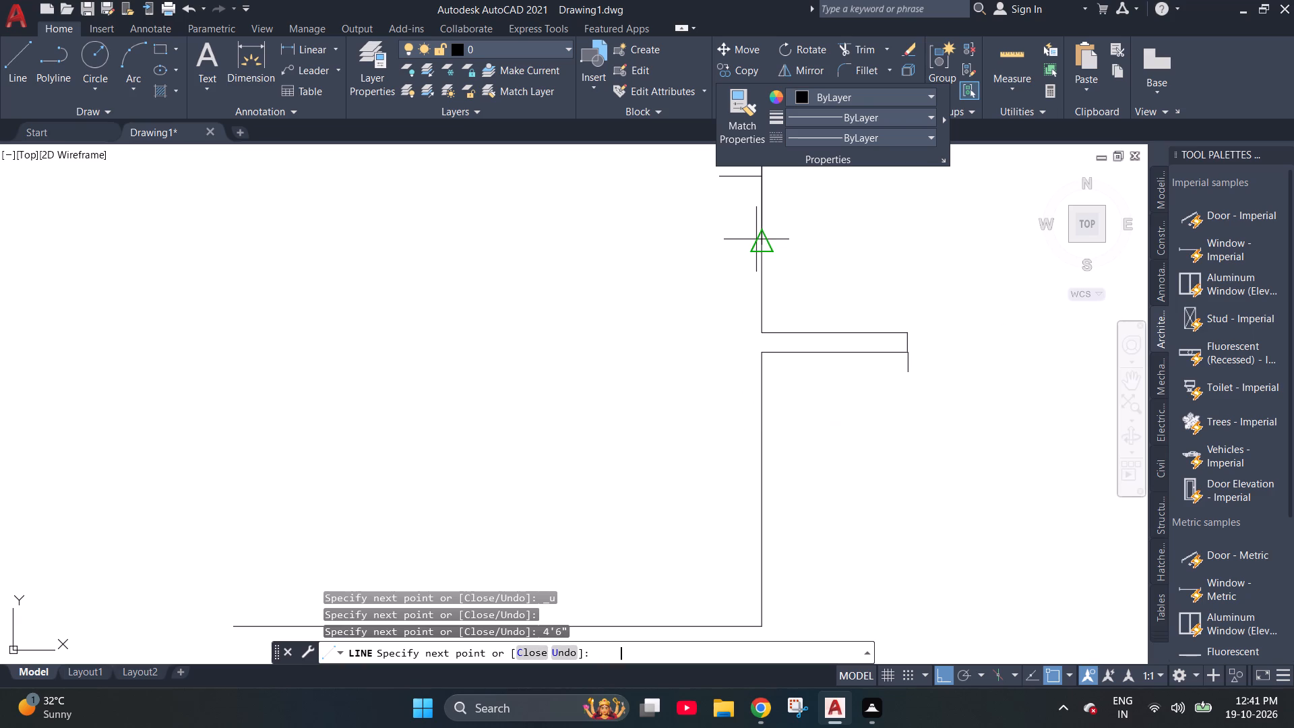
scroll(682, 324, down, 2)
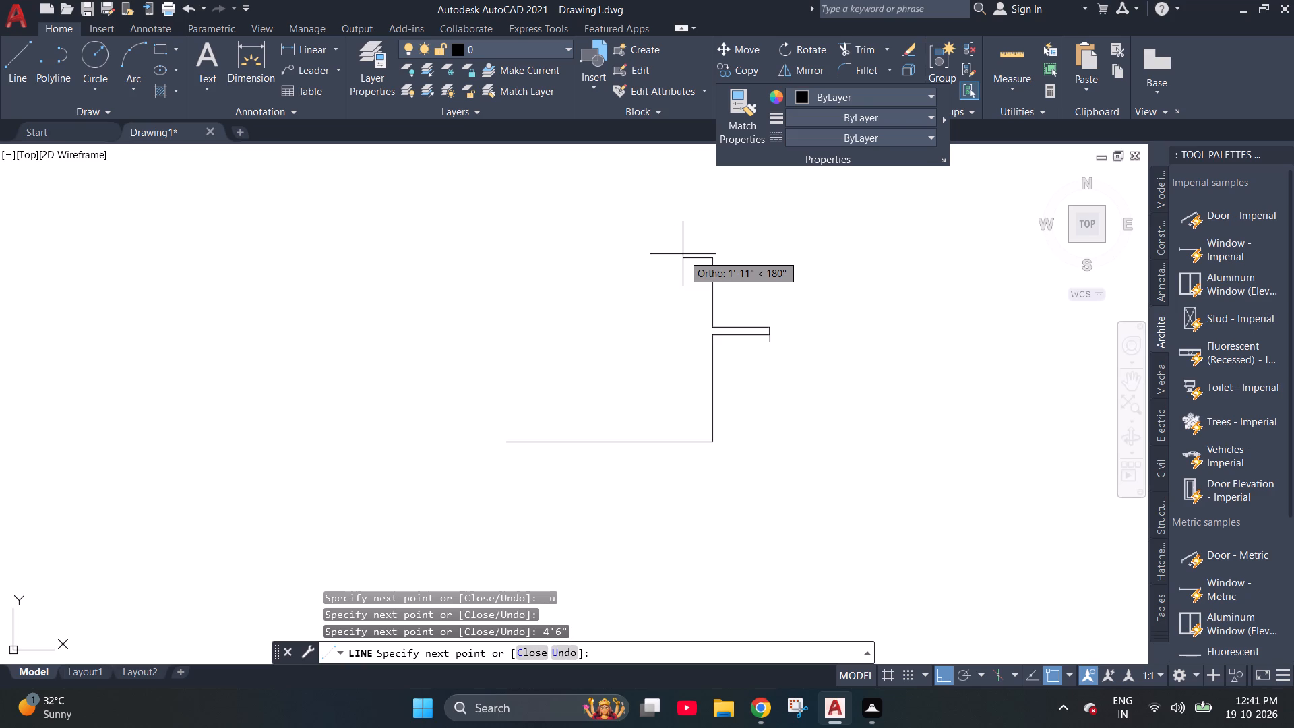
text(1'1")
key(Return)
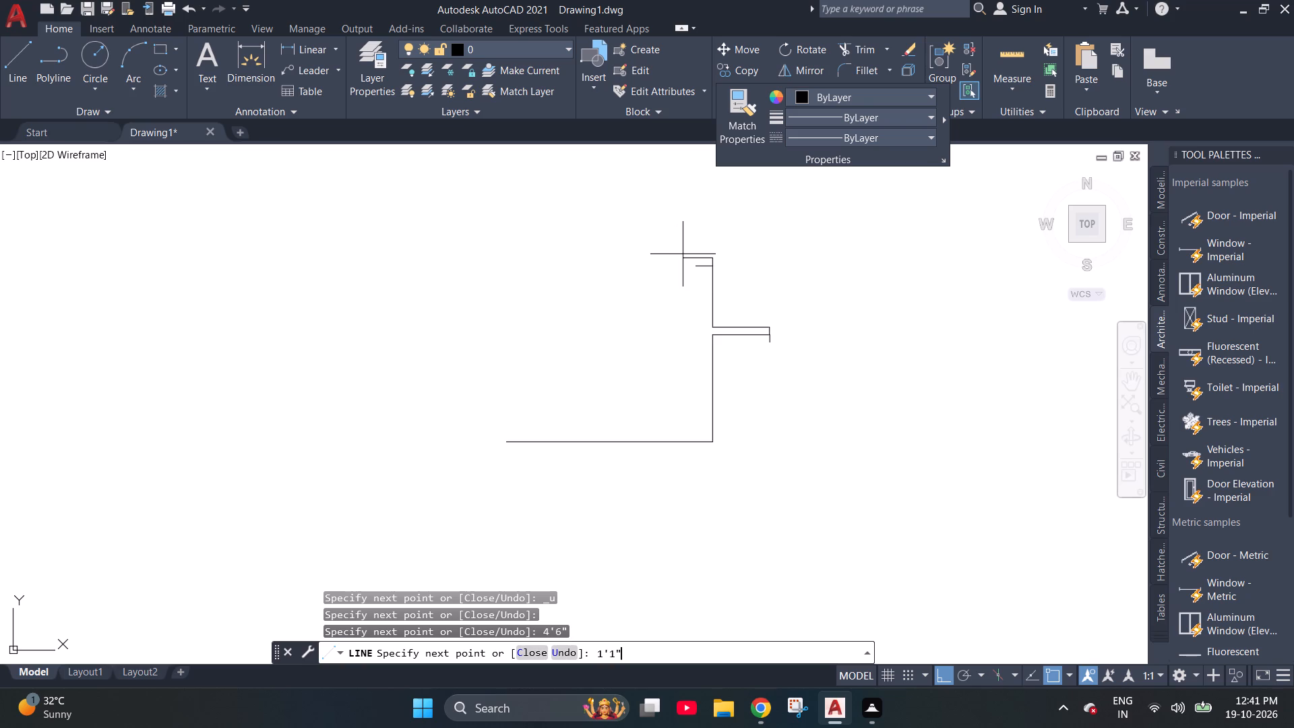
scroll(693, 445, up, 3)
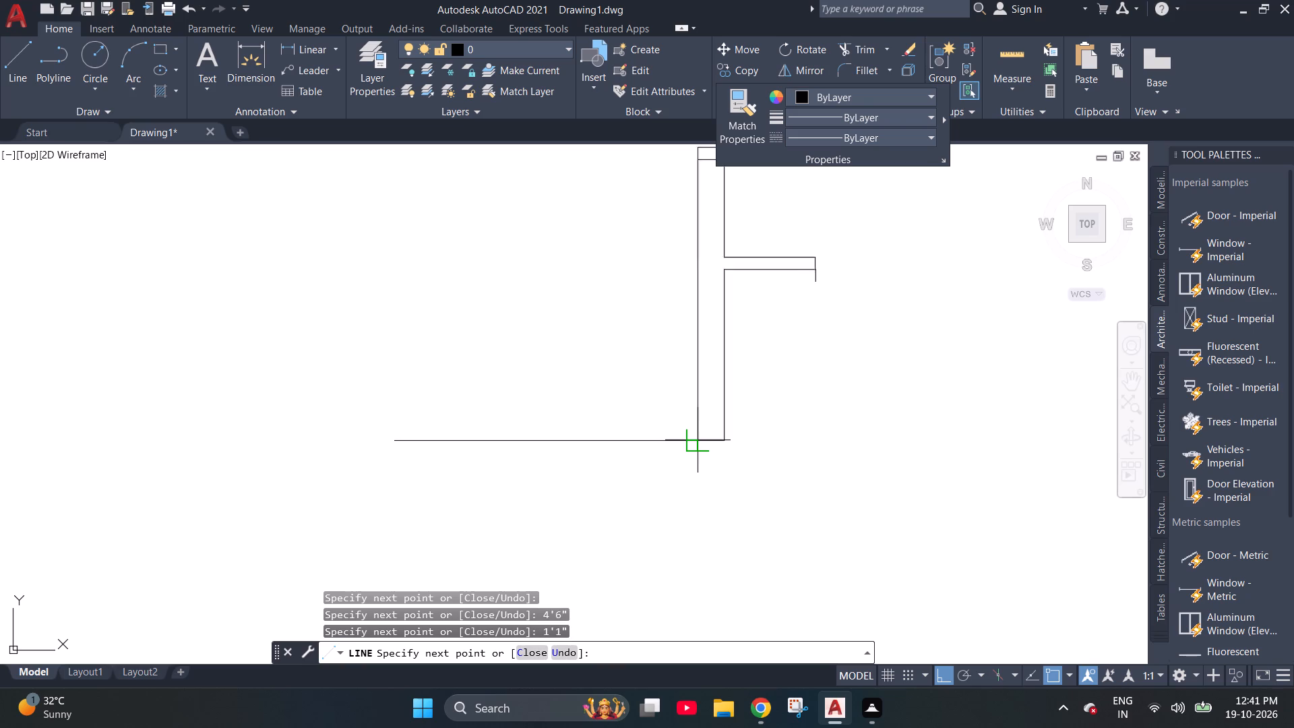
scroll(693, 445, up, 1)
click(703, 434)
scroll(698, 487, down, 4)
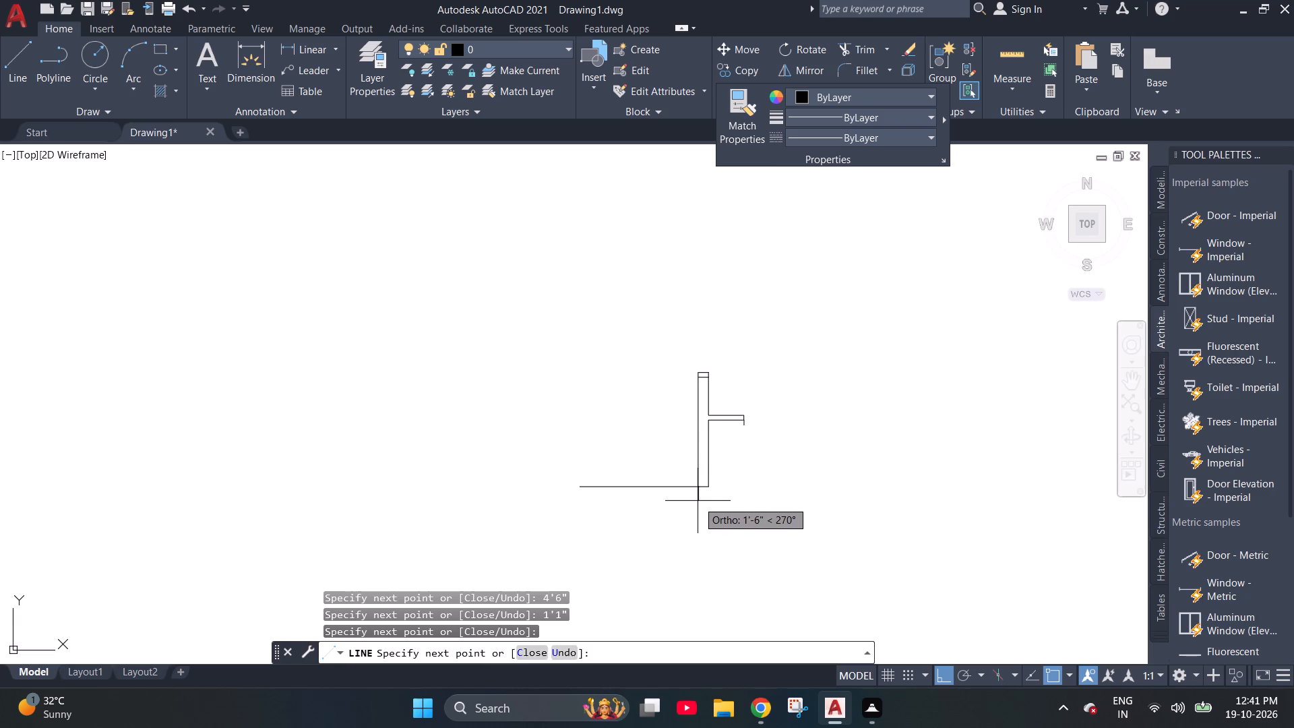
key(Escape)
Trim the stray horizontal line just below the wall's top and the leftover line hanging below the slab's end.
text(tr)
key(space)
scroll(708, 378, up, 4)
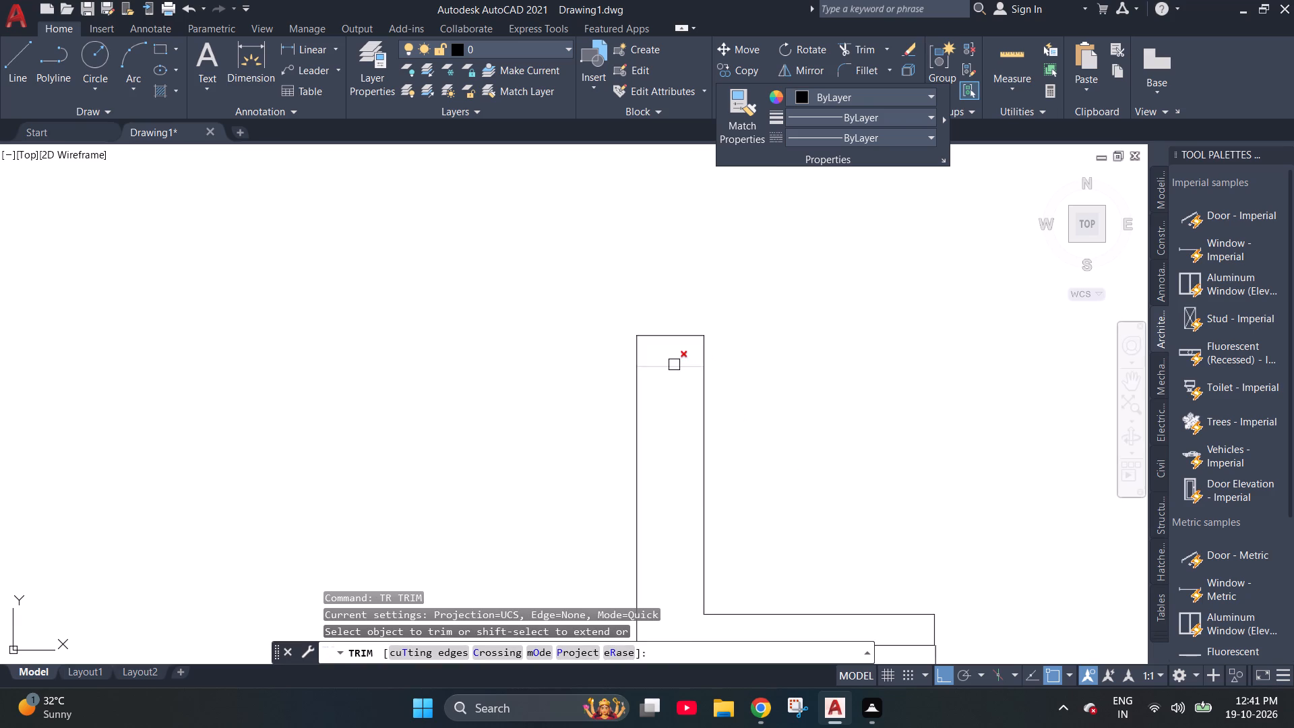
click(674, 365)
scroll(651, 361, down, 2)
scroll(749, 488, up, 2)
click(785, 462)
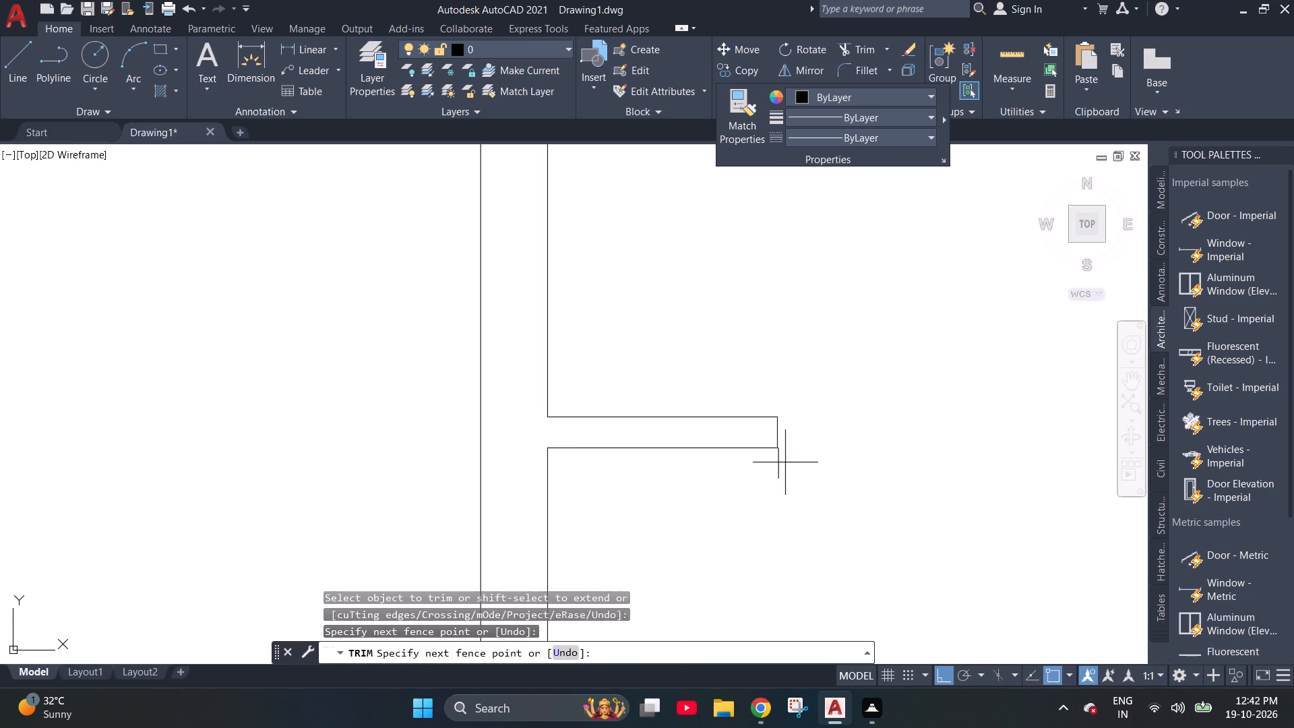
click(773, 466)
key(Escape)
Extend the slab's upper and lower edges across the wall to its left face.
key(e)
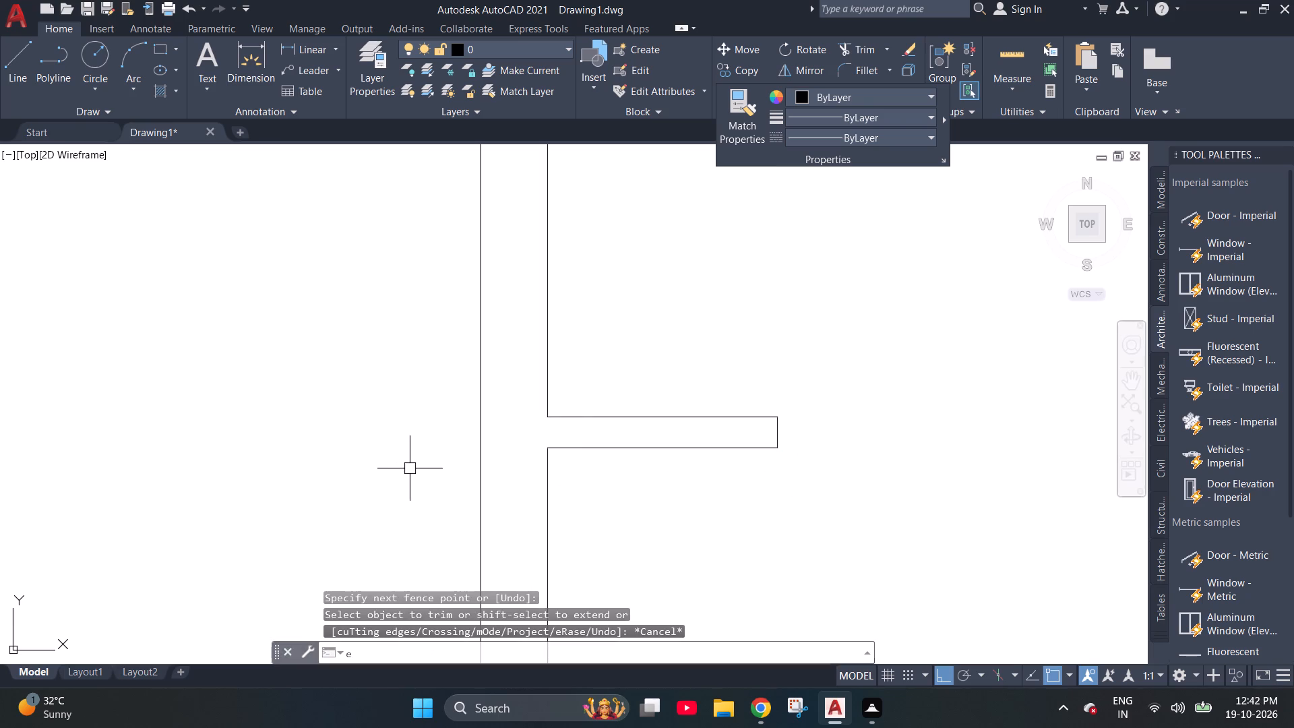
key(x)
key(space)
click(597, 416)
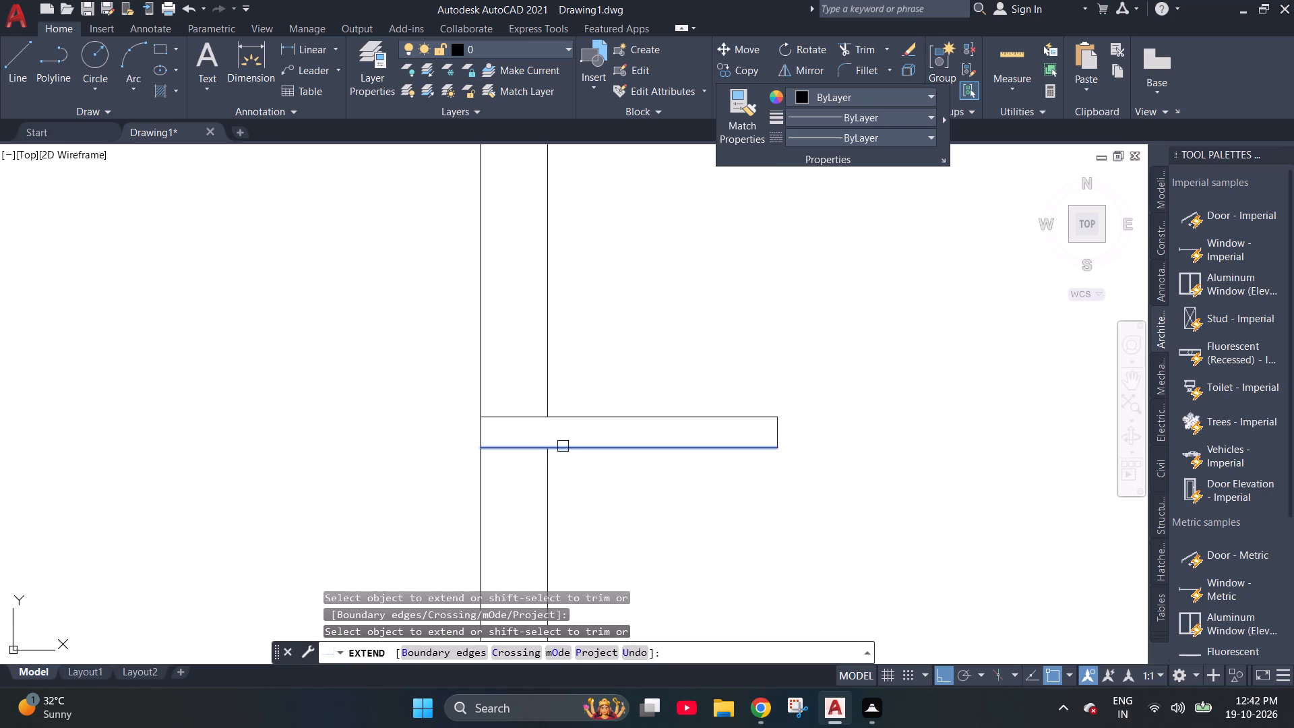
click(563, 446)
key(Escape)
Trim the wall's left face between the slab's upper and lower edges, keeping both edges inside the wall.
key(t)
text(r)
key(space)
click(482, 439)
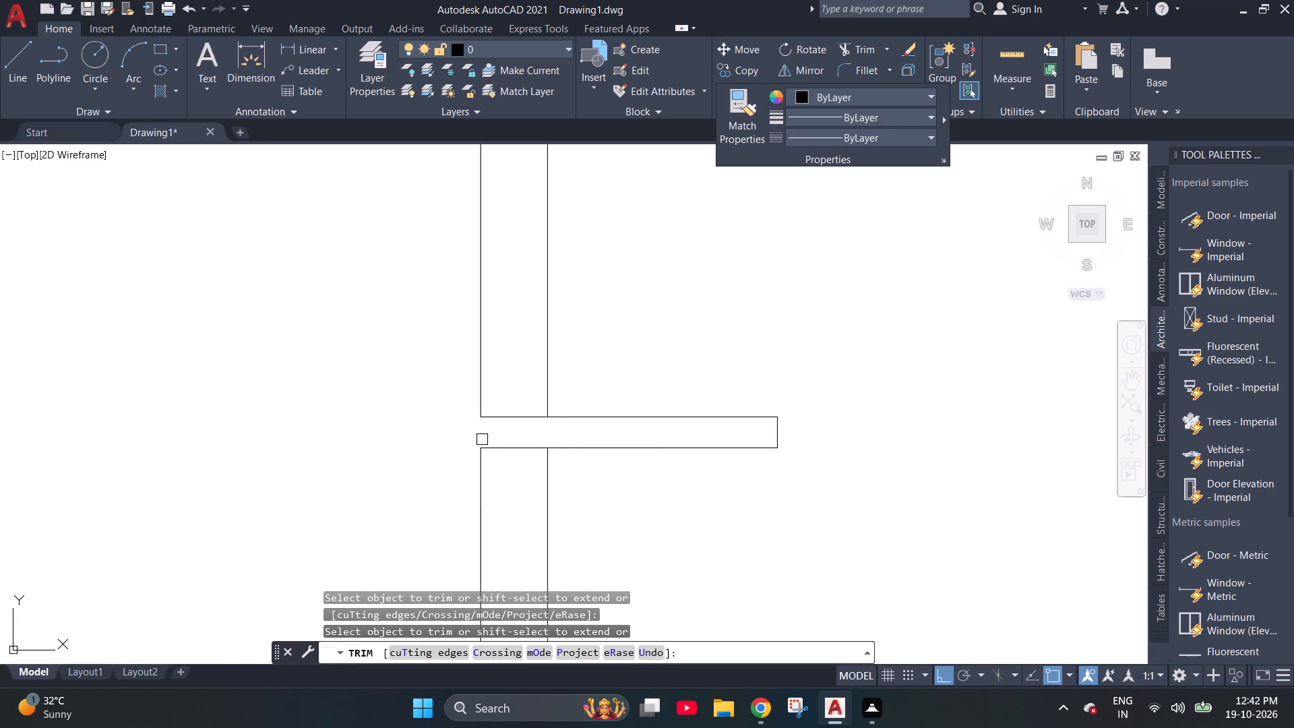
click(506, 419)
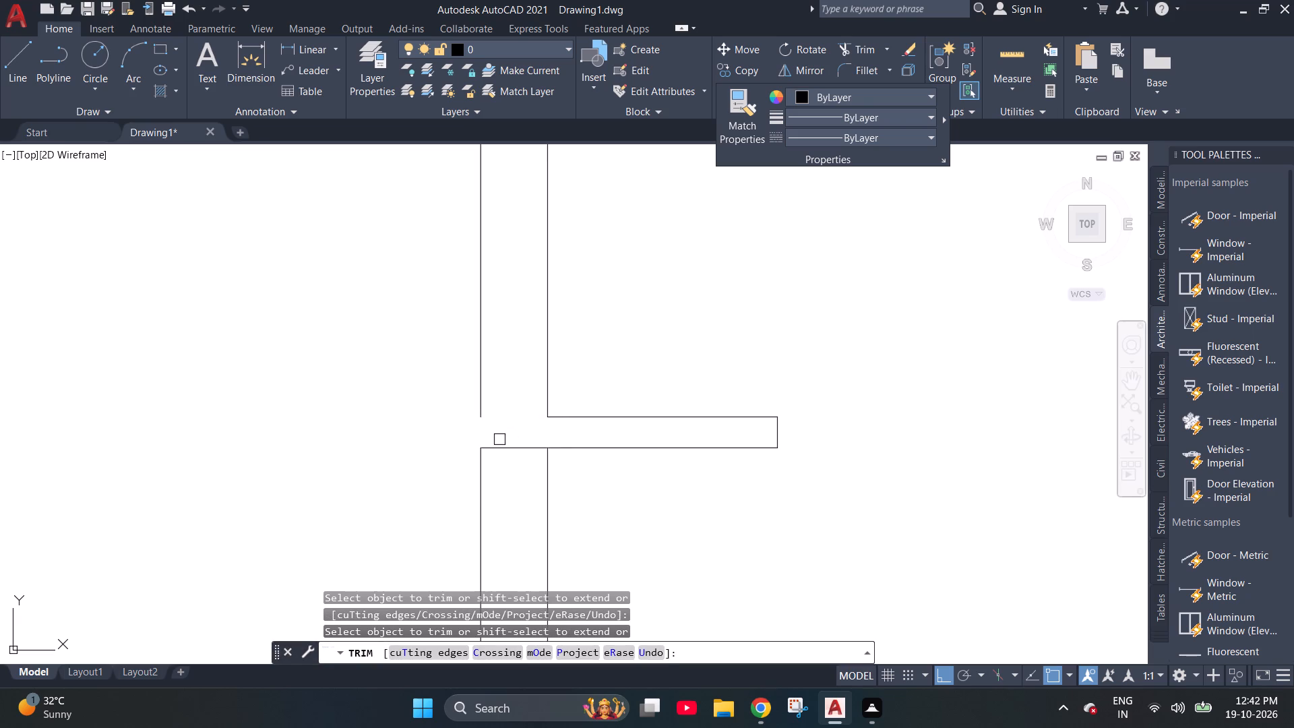
key(ctrl+z)
key(Escape)
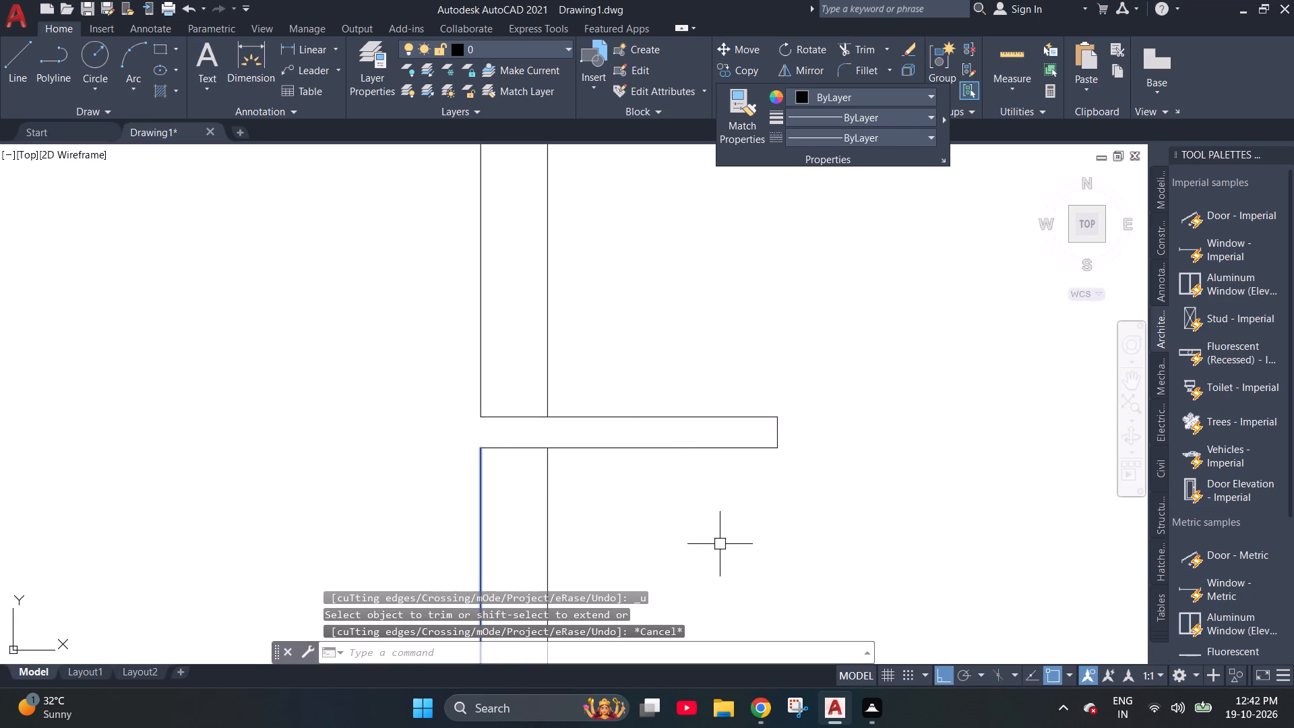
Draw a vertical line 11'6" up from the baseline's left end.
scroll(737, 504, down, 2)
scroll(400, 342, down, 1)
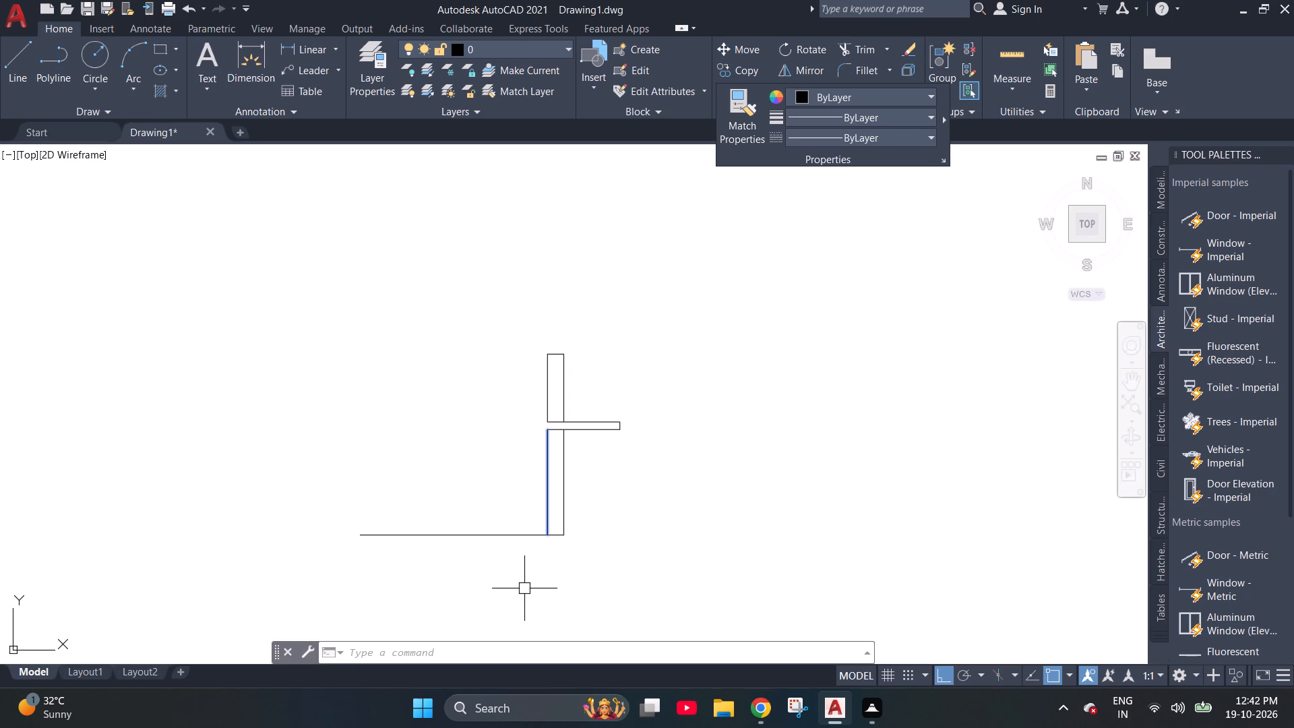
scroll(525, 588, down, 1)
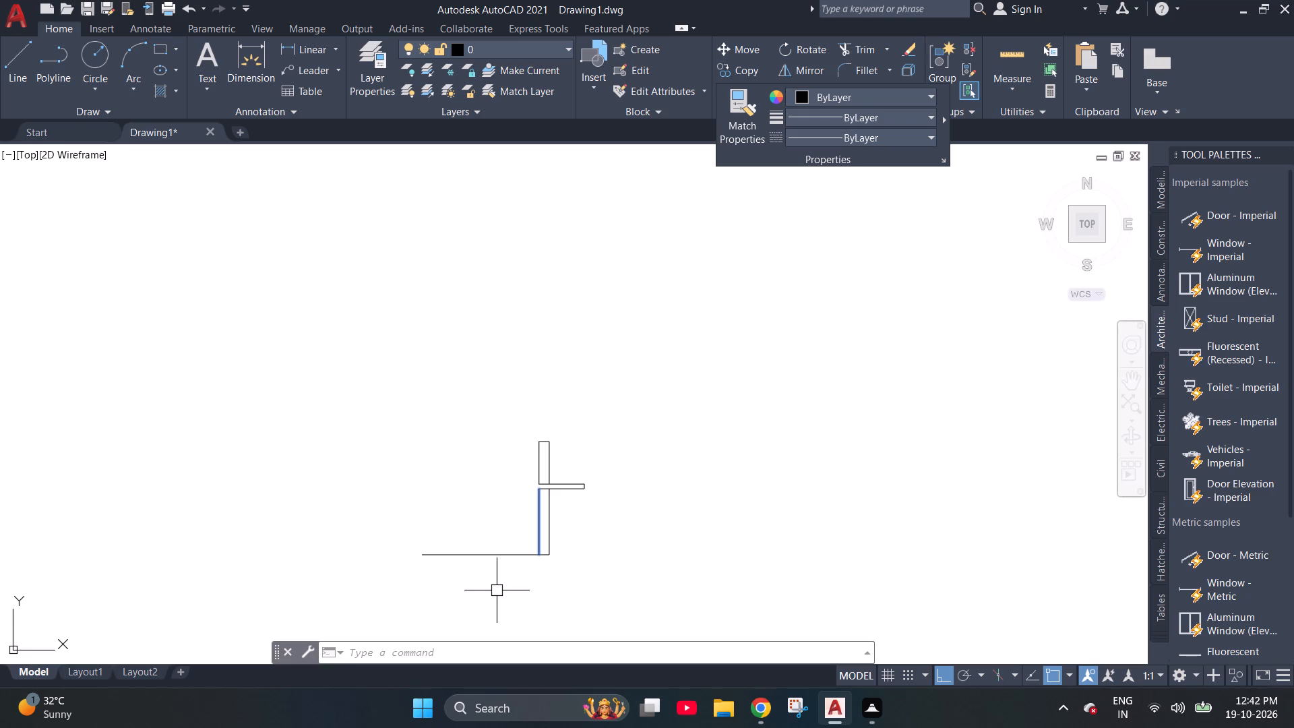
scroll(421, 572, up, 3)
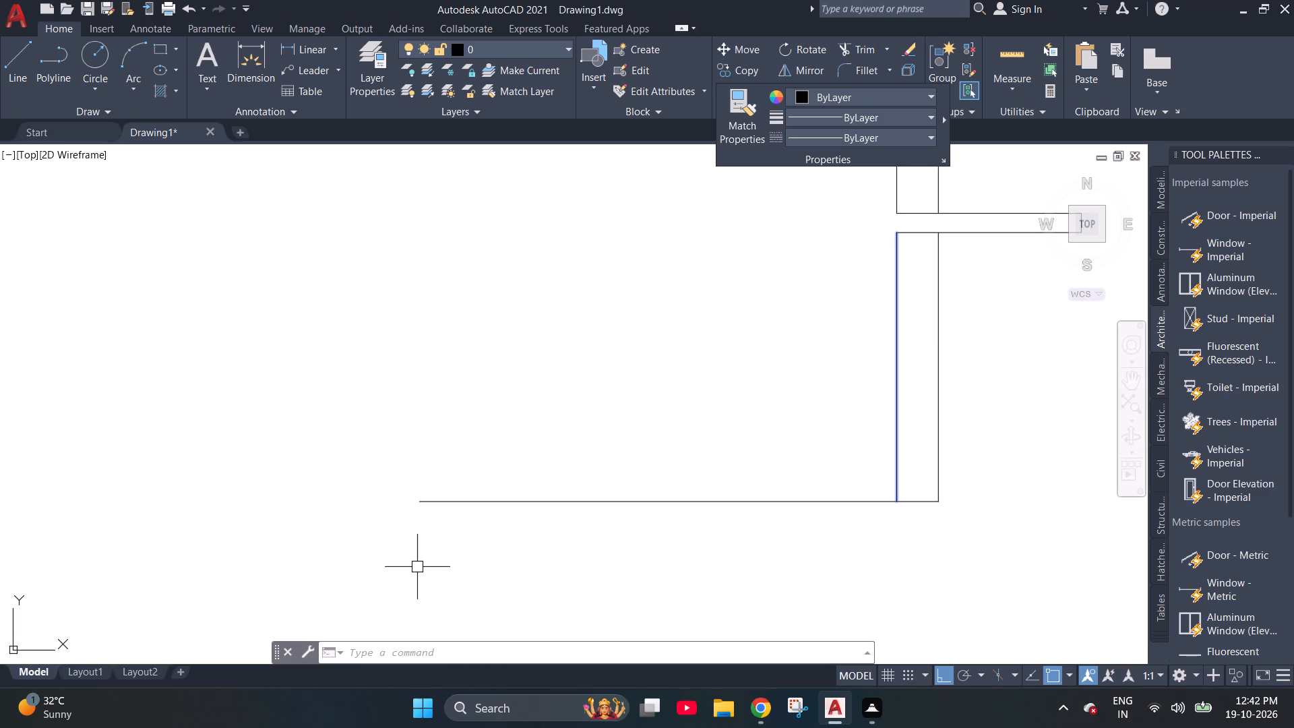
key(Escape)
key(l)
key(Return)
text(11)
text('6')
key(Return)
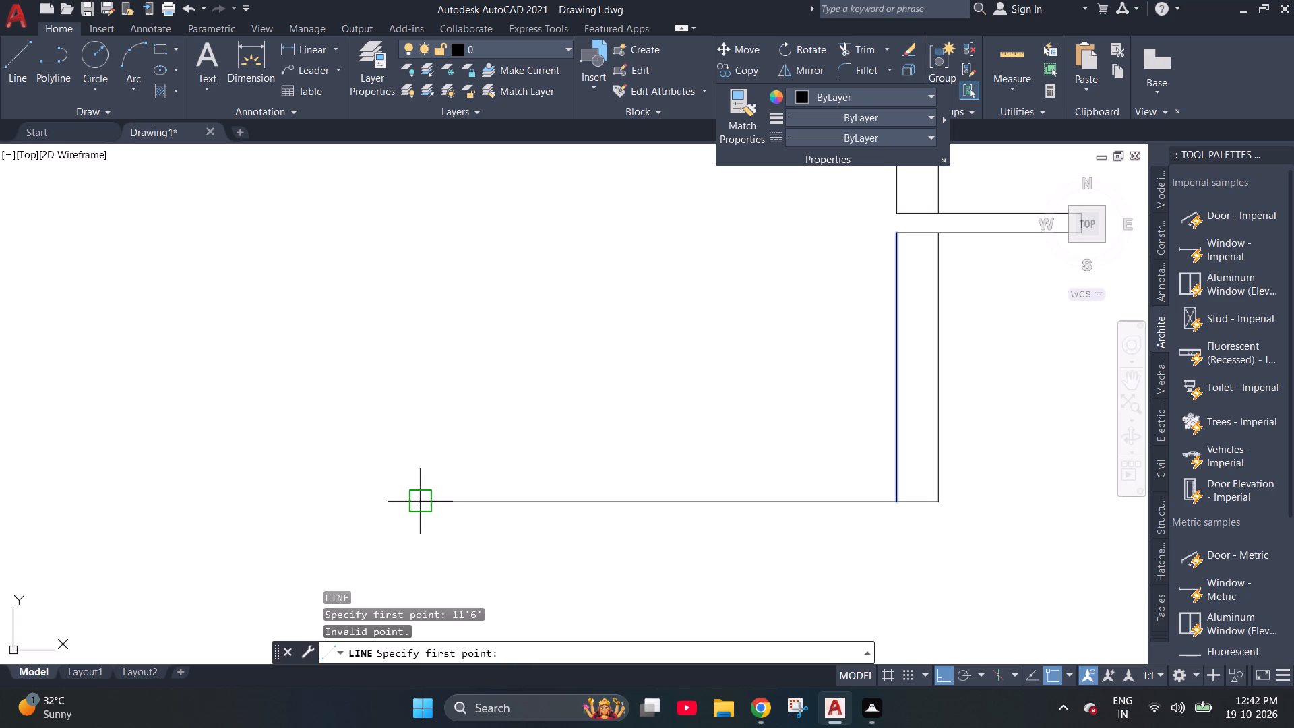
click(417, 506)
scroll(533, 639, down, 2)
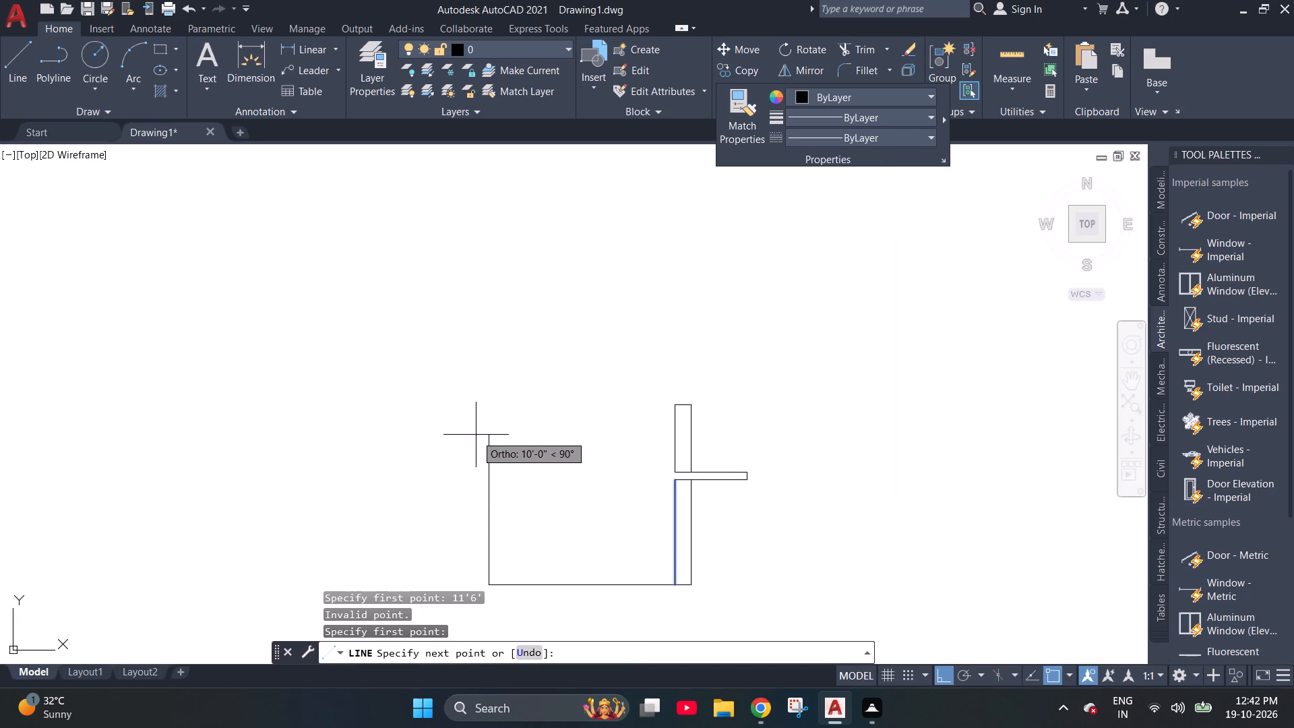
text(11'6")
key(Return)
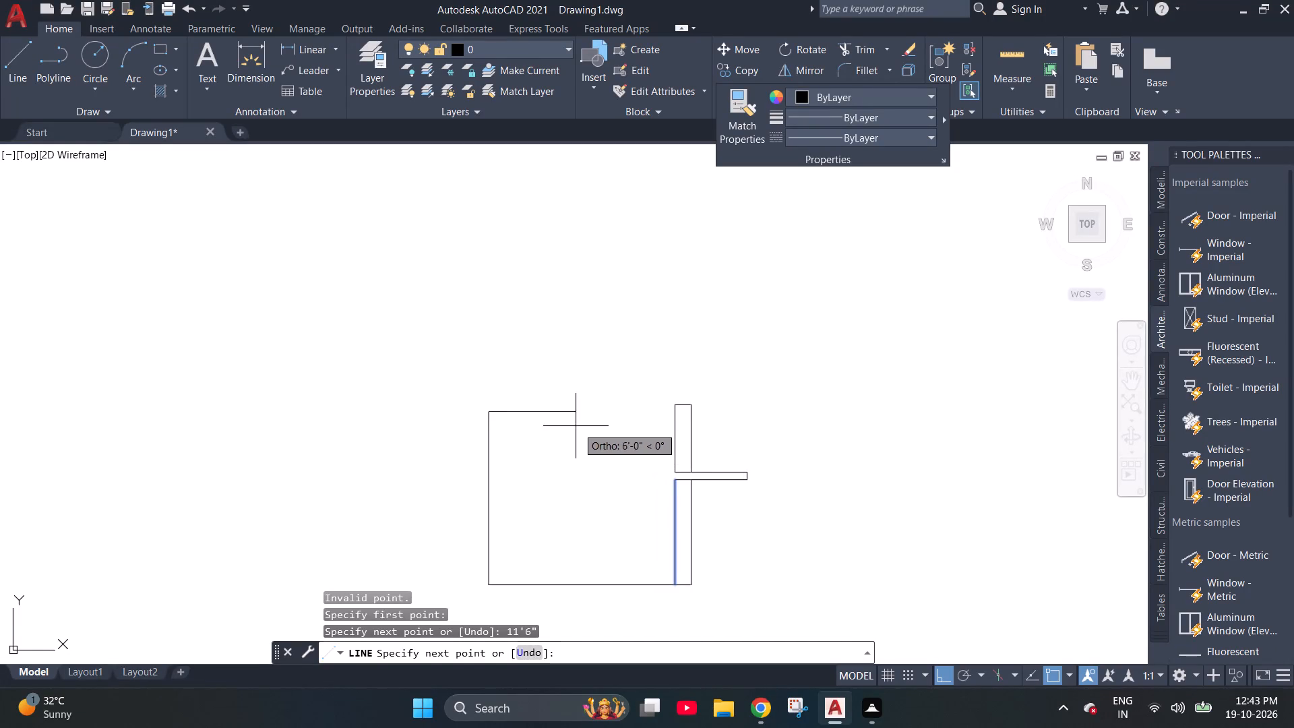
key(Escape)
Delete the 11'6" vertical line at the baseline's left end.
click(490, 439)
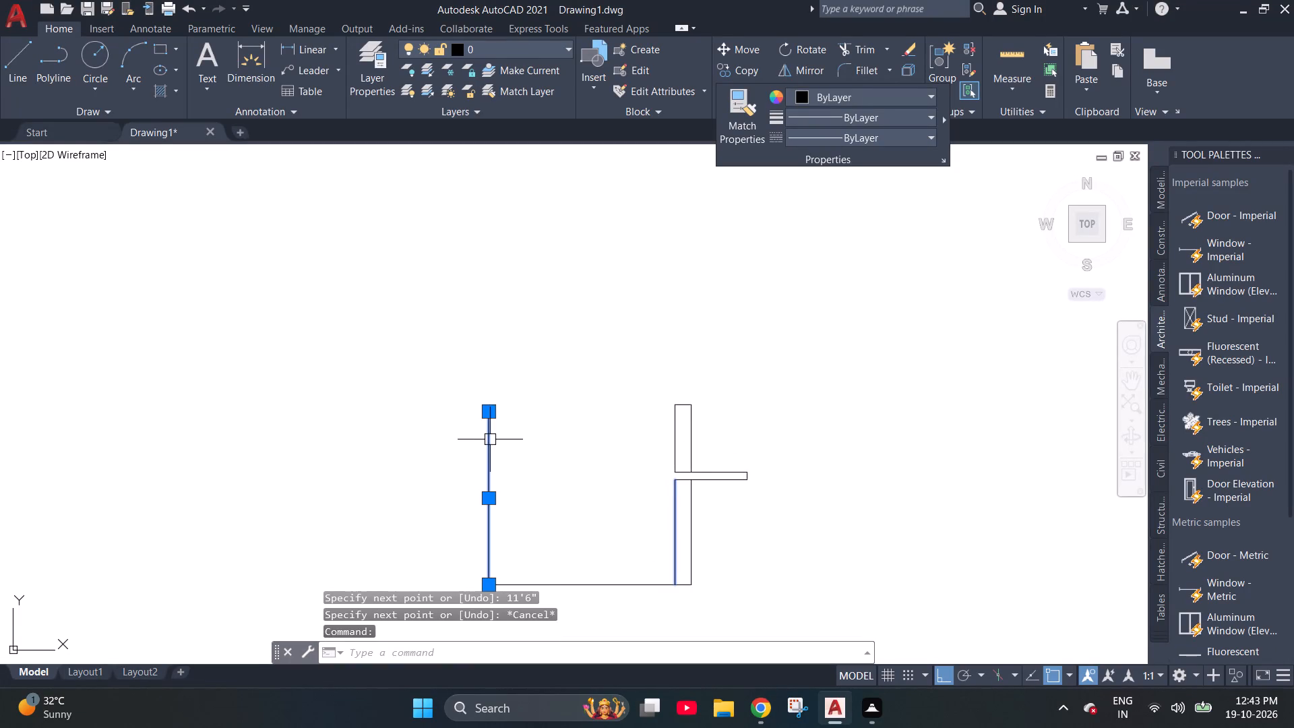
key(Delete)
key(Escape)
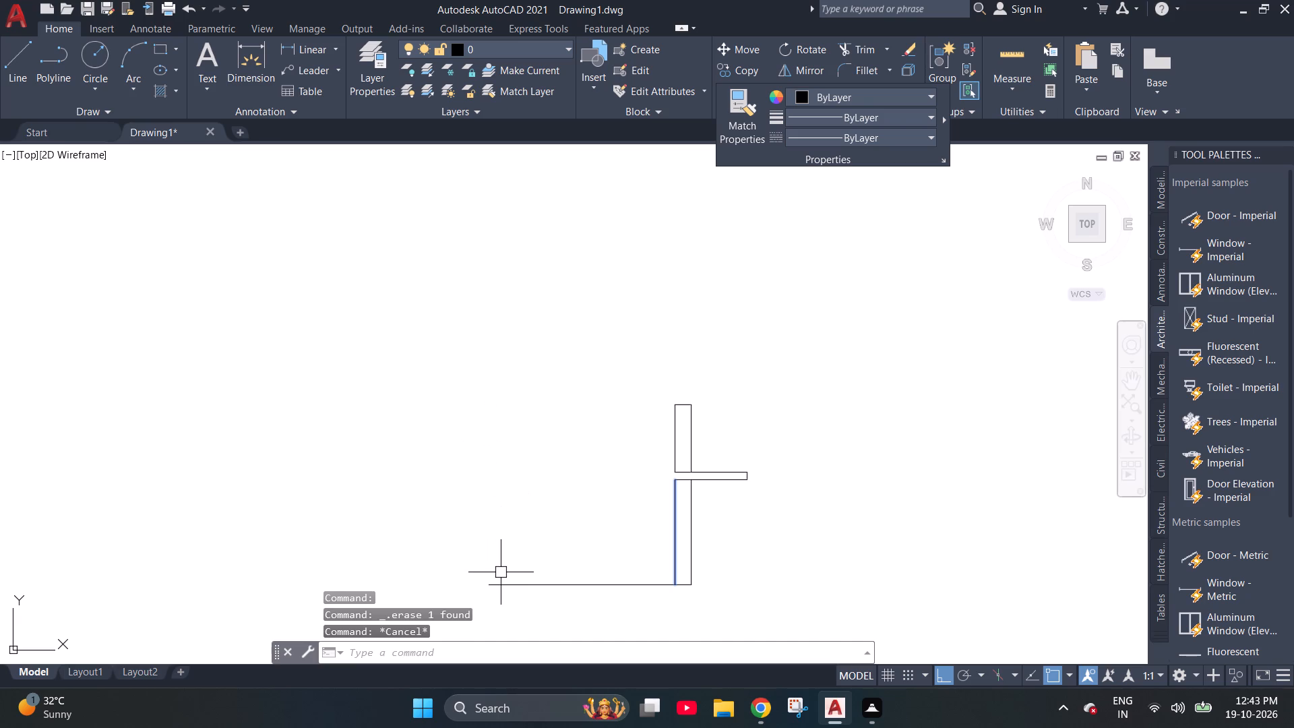
Draw a line 12' up from the baseline's left end, continuing horizontally to the top outer corner of the existing wall.
key(l)
key(space)
scroll(485, 581, up, 4)
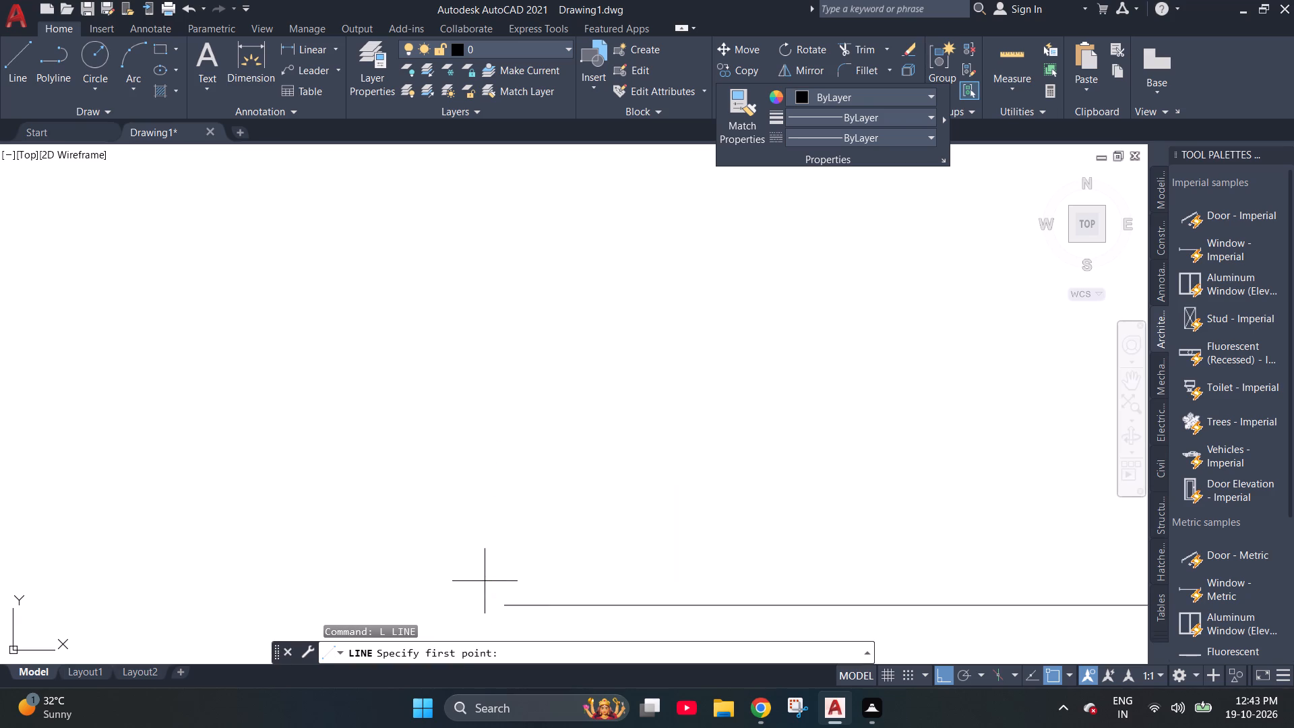
click(509, 608)
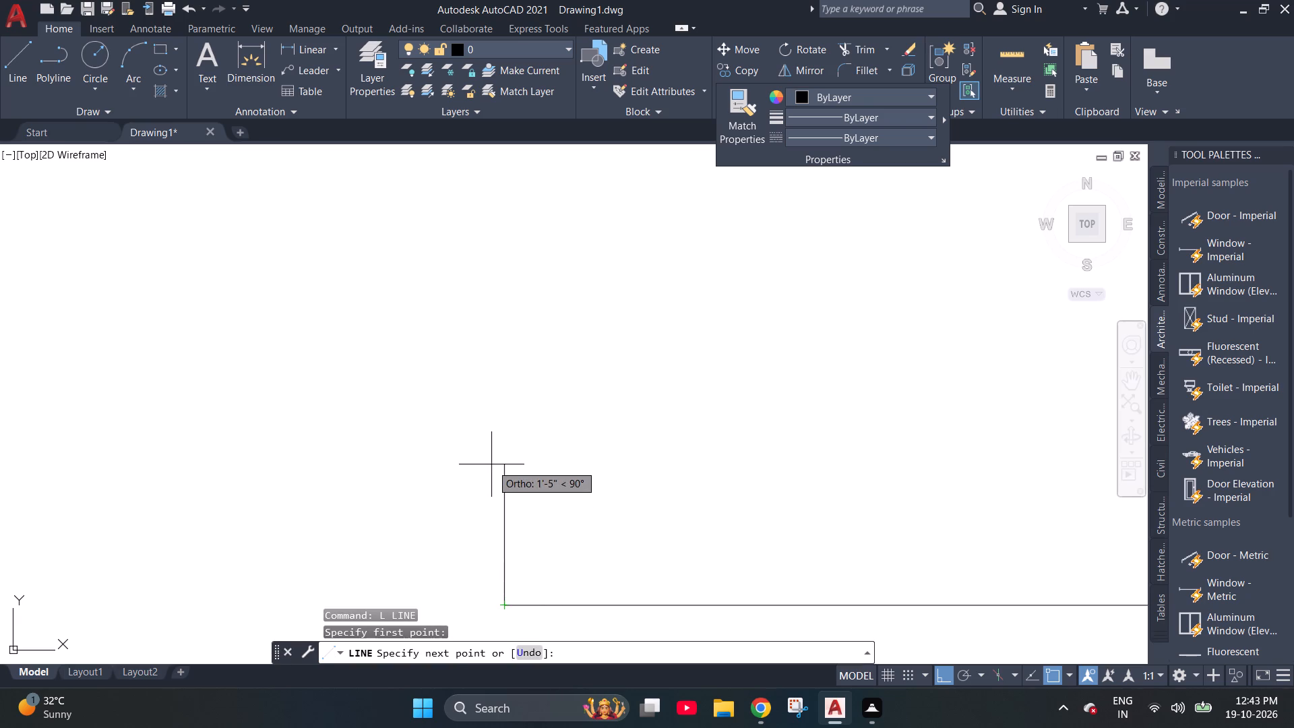
text(12')
key(Return)
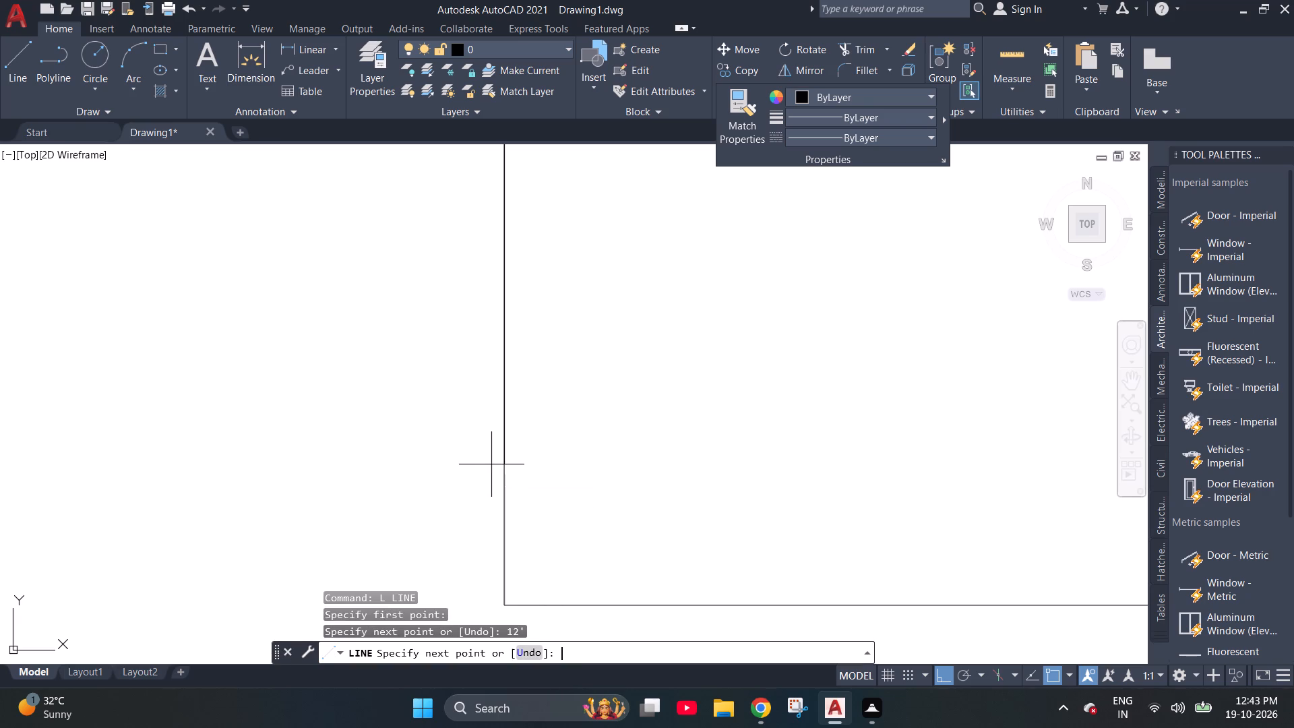
scroll(487, 492, down, 4)
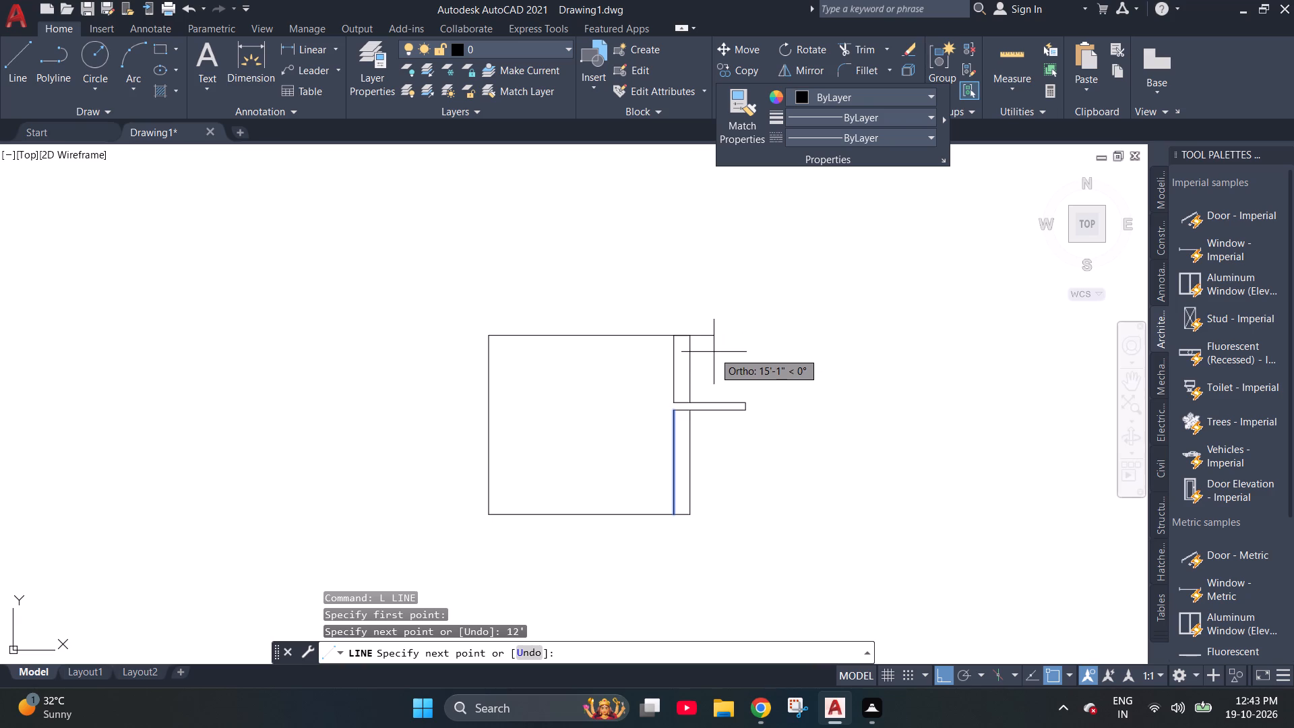
click(696, 343)
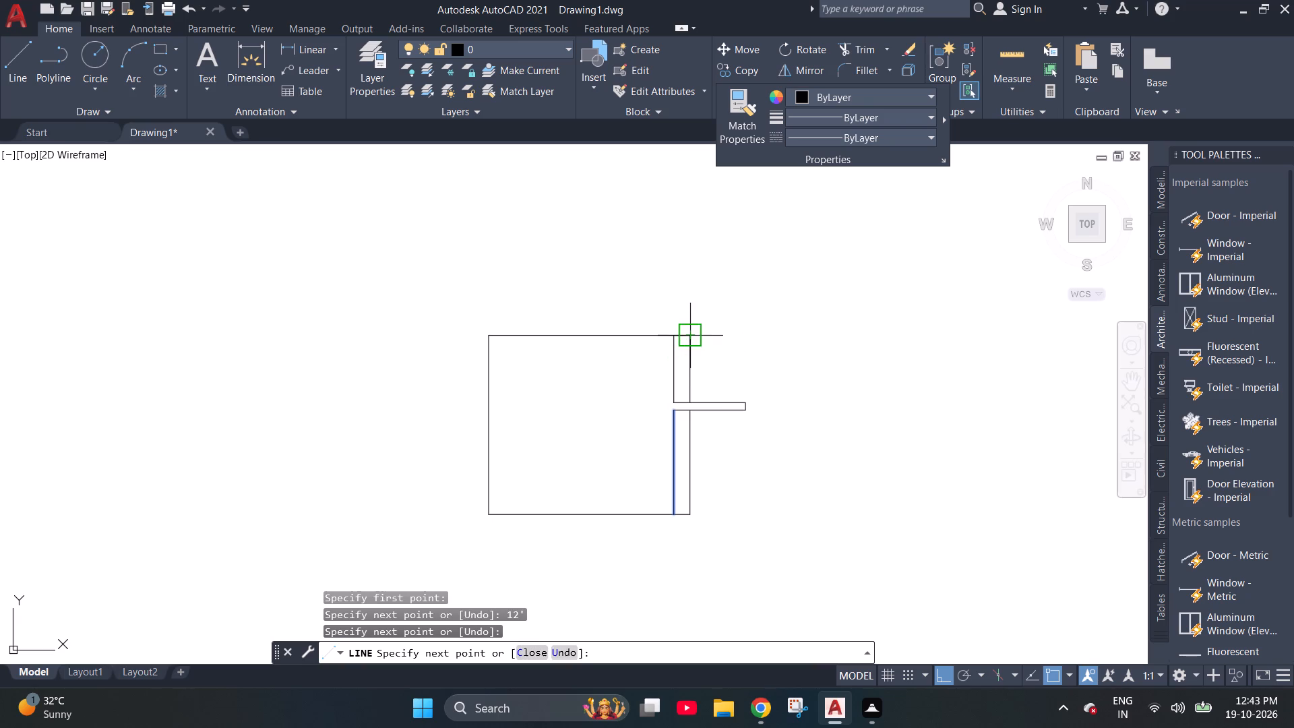
key(Escape)
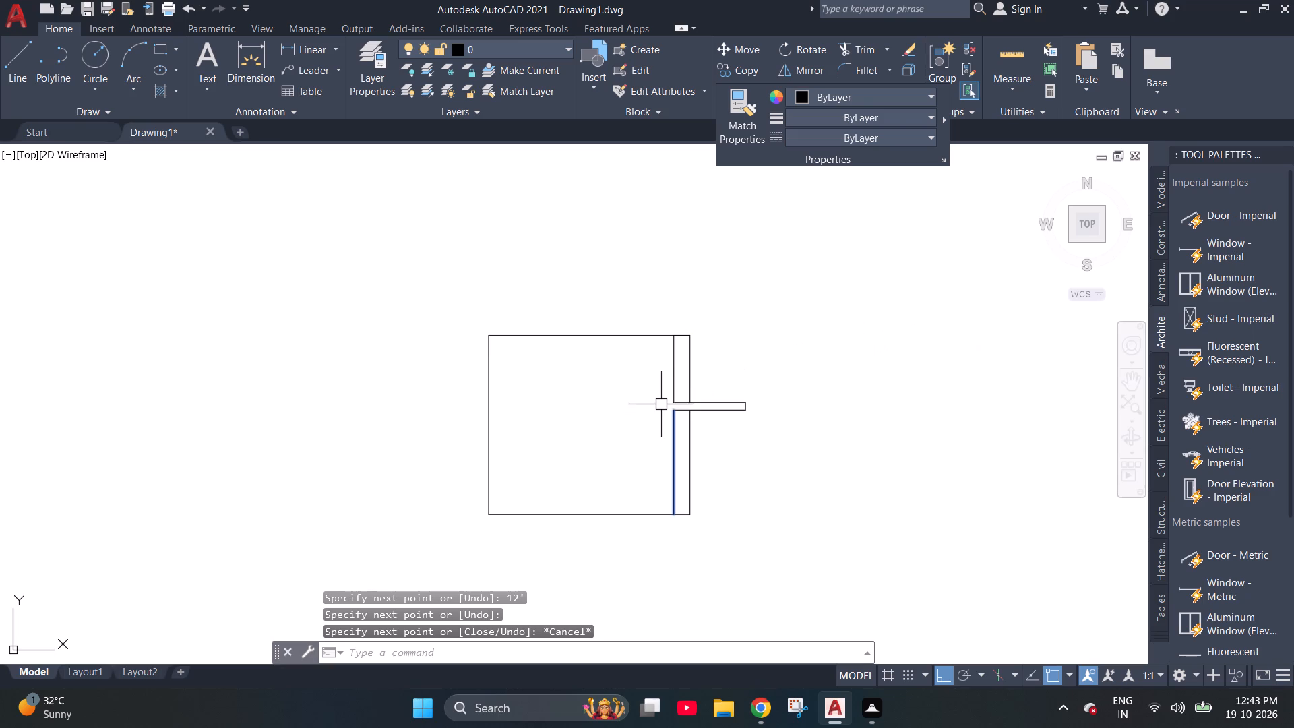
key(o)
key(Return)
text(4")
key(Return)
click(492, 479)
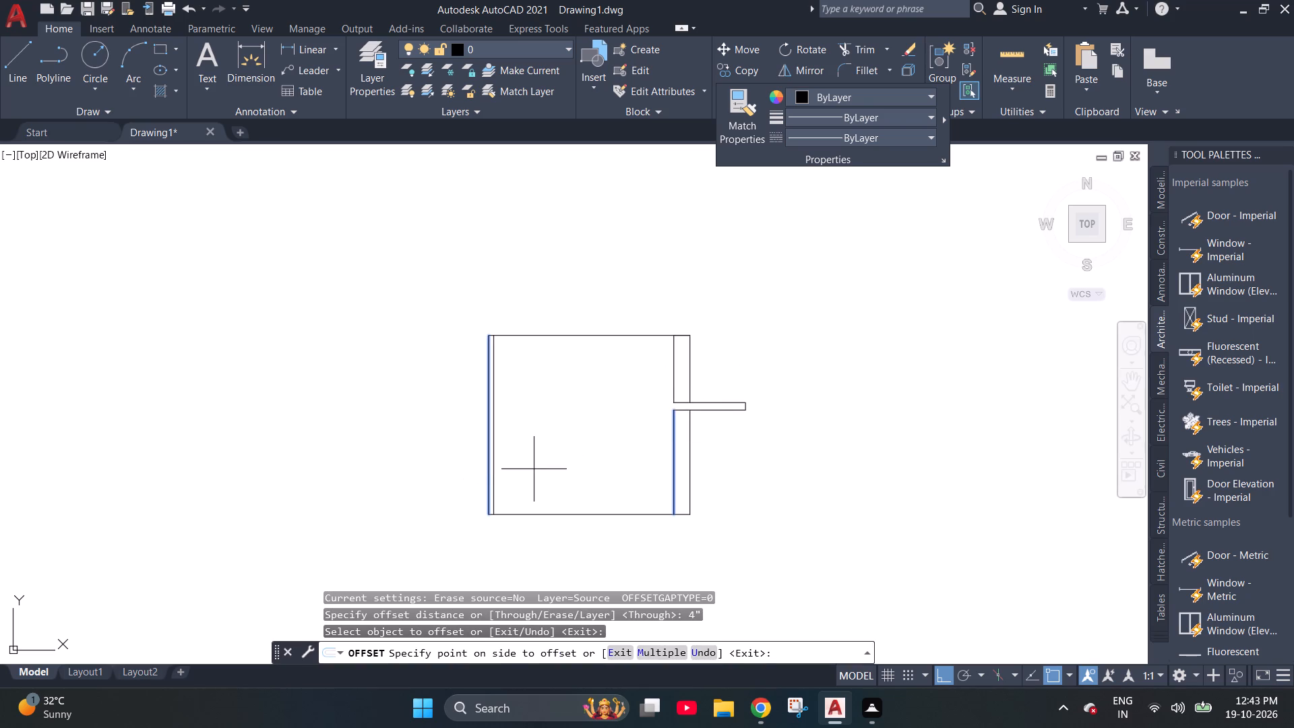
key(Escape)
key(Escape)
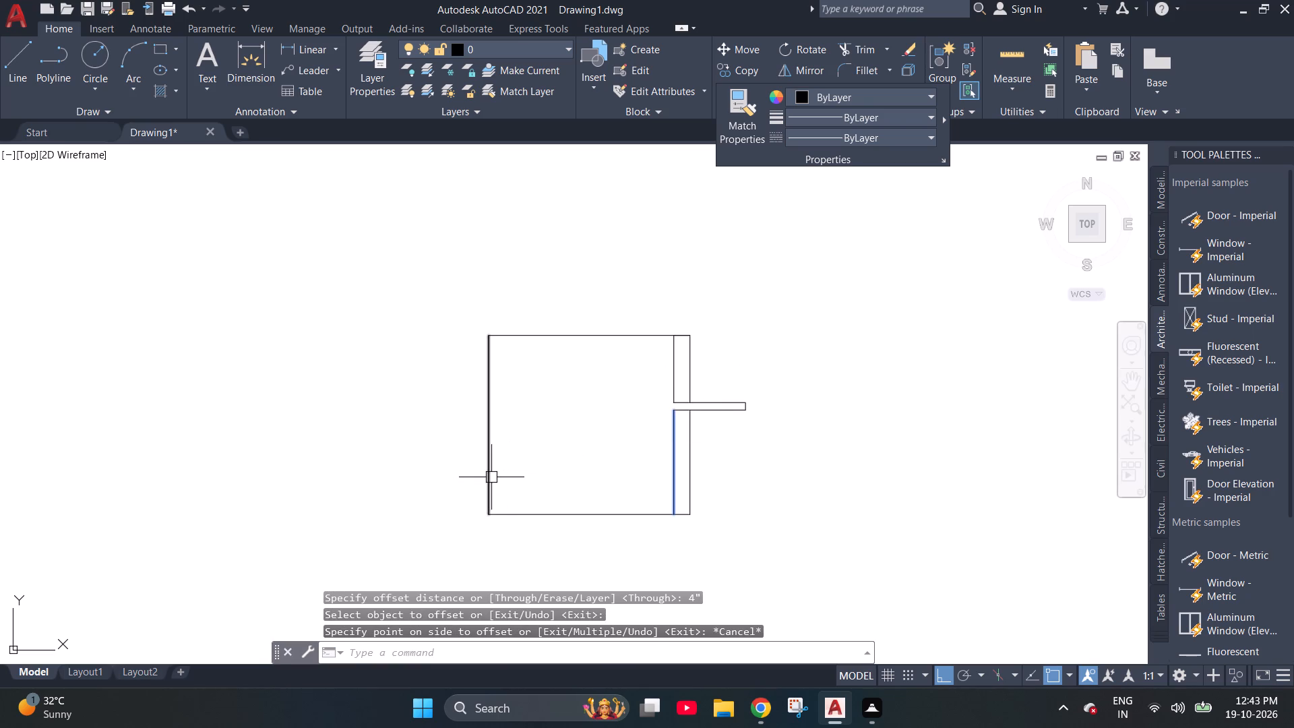
Offset the 12' vertical line 1' inward to form the inner face of the left wall.
key(o)
key(Return)
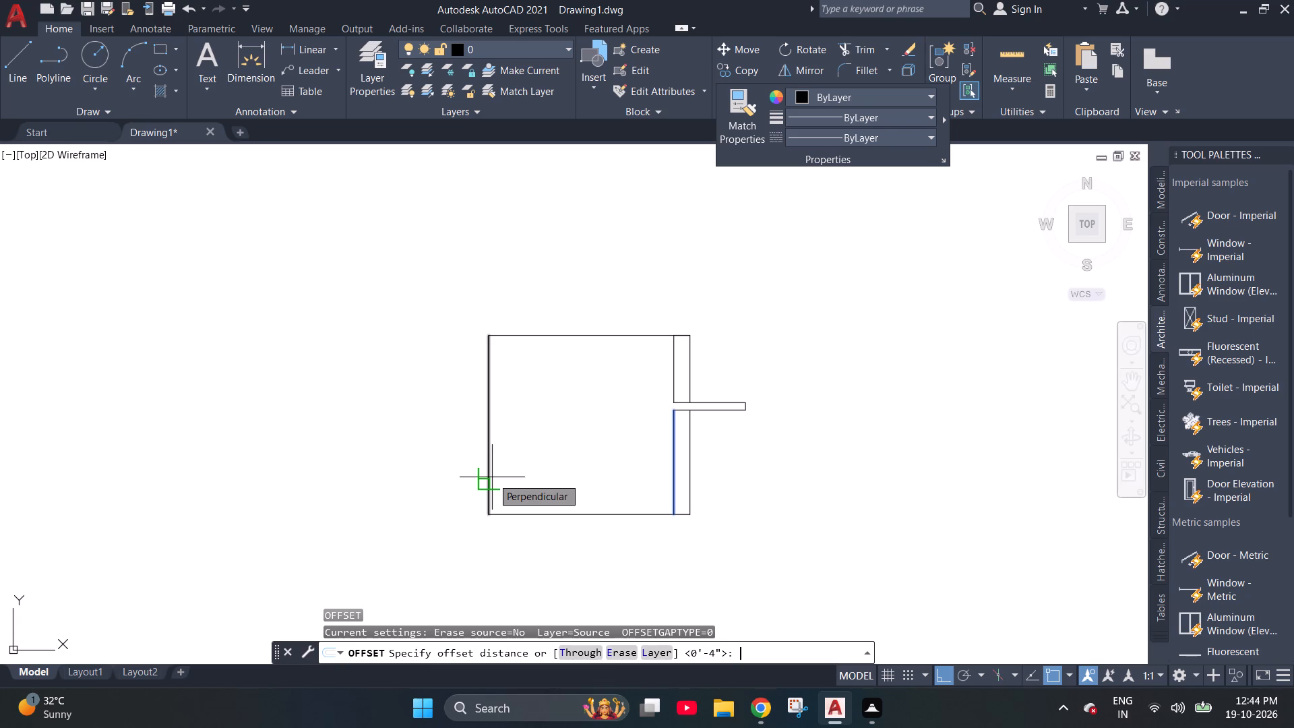
text(1')
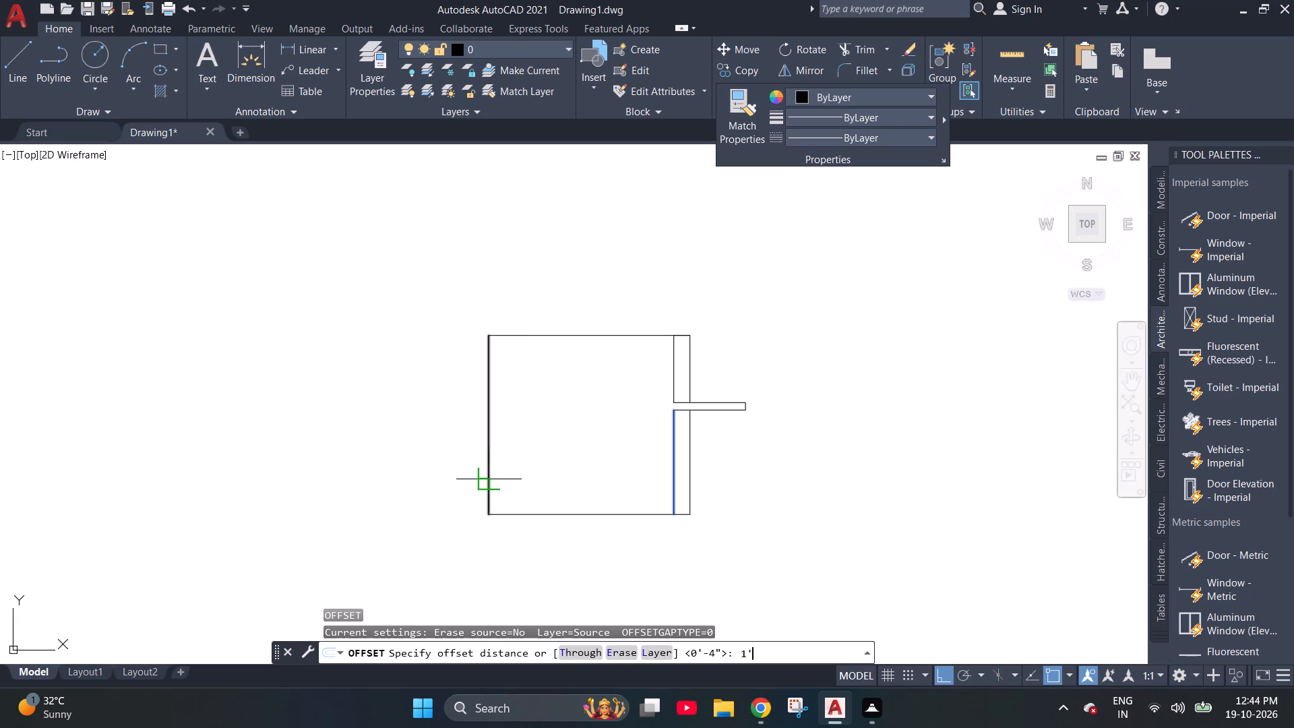
key(Return)
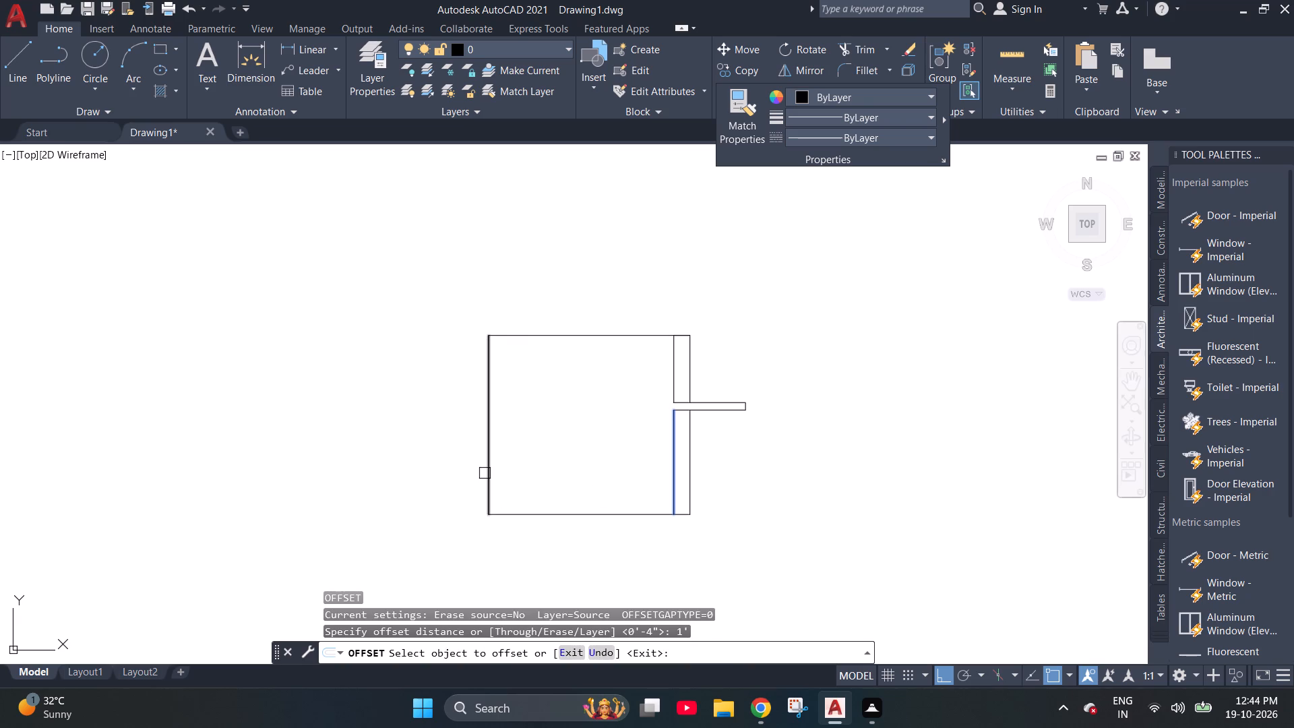
click(485, 473)
click(540, 462)
key(Escape)
key(Escape)
key(Escape)
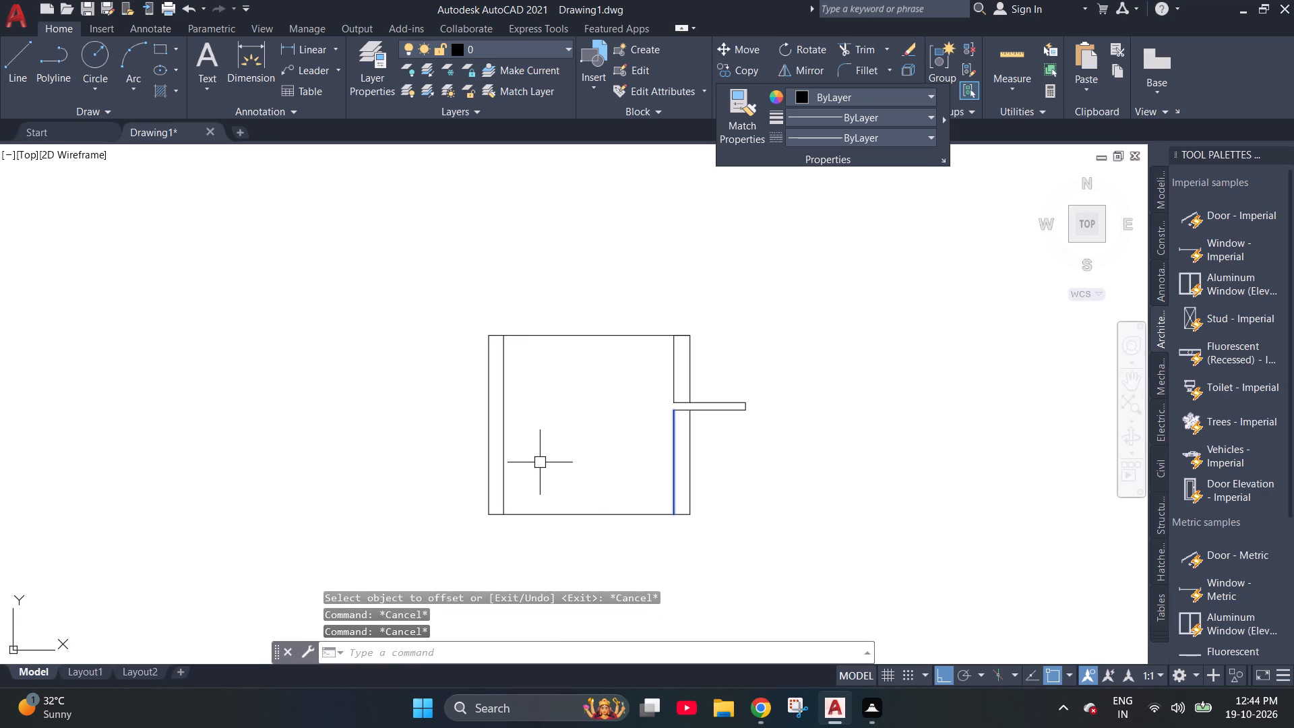
key(Escape)
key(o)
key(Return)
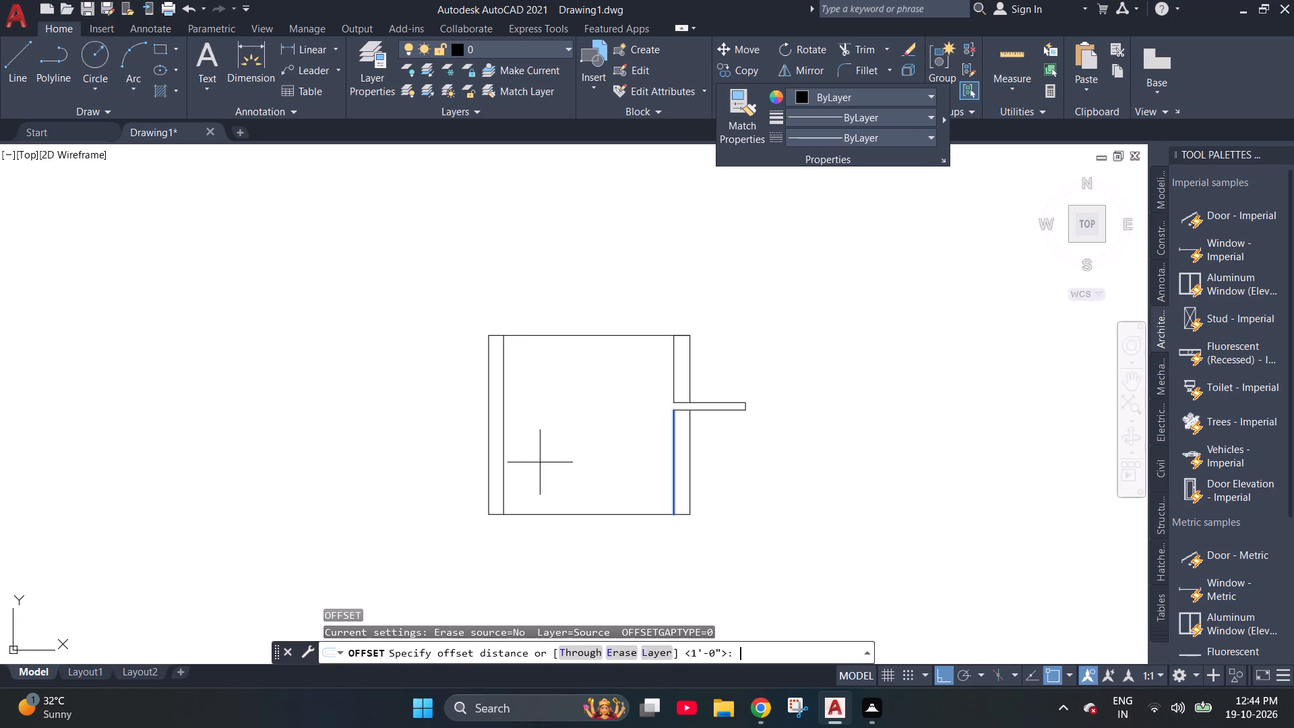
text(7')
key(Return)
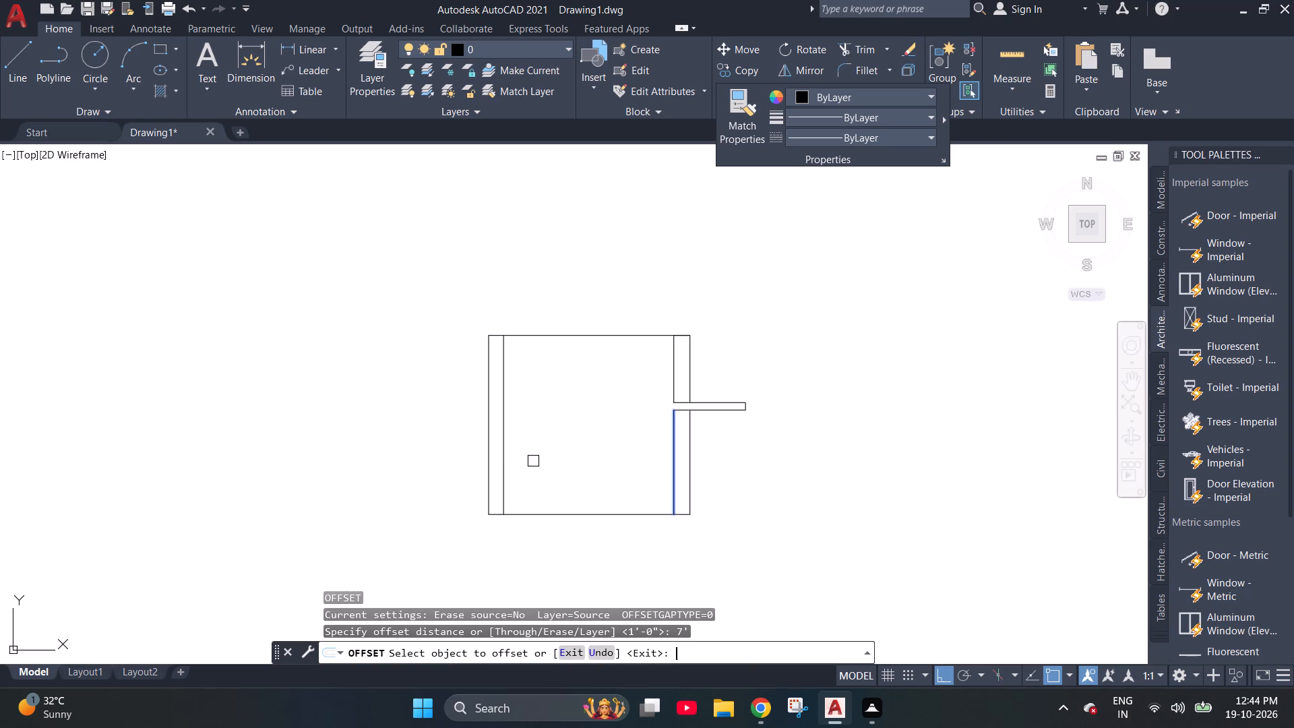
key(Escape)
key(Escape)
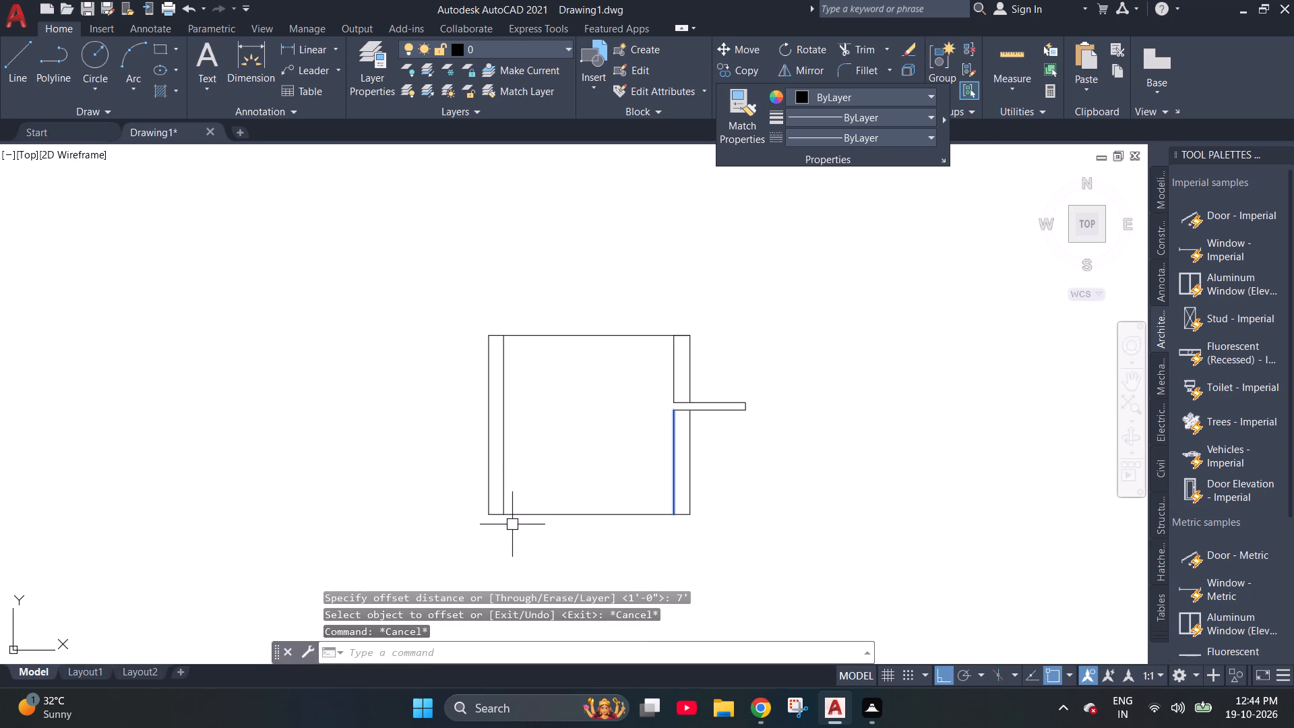
Draw a door outline from the base of the left wall's inner face: 7' up, 3' right, and down to the baseline.
key(l)
key(Return)
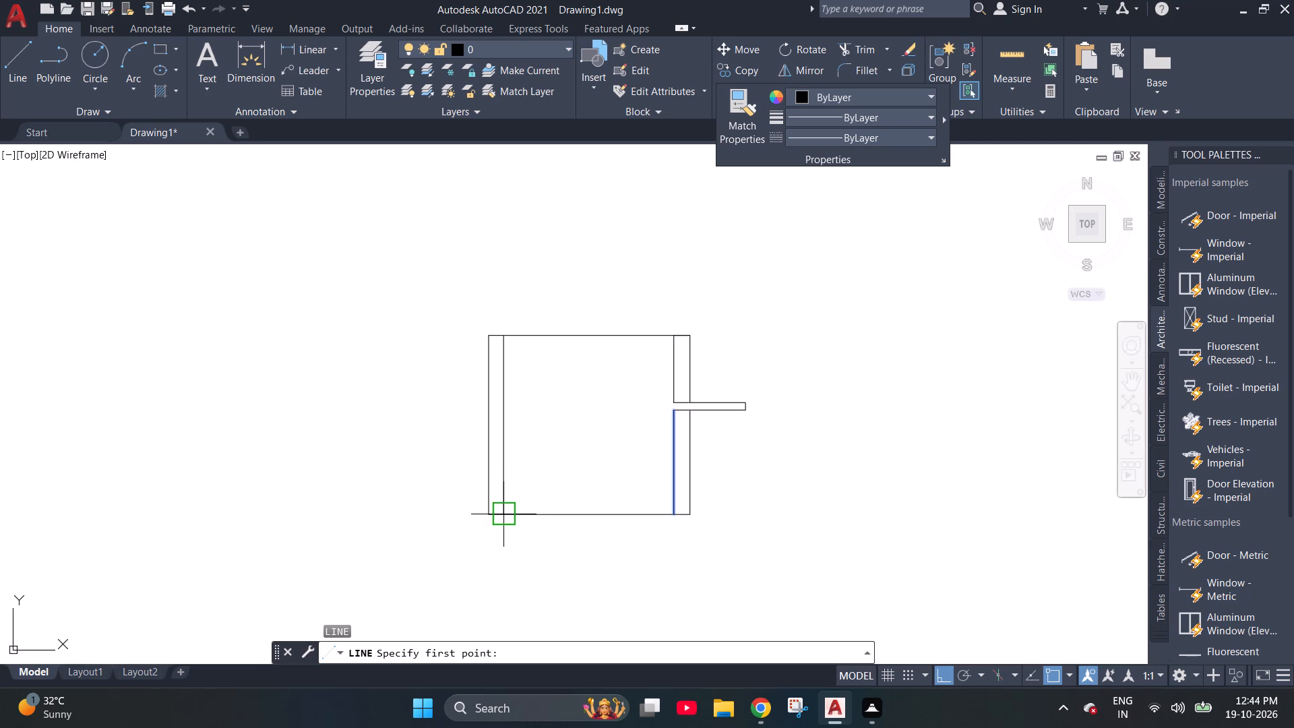
click(506, 519)
text(7')
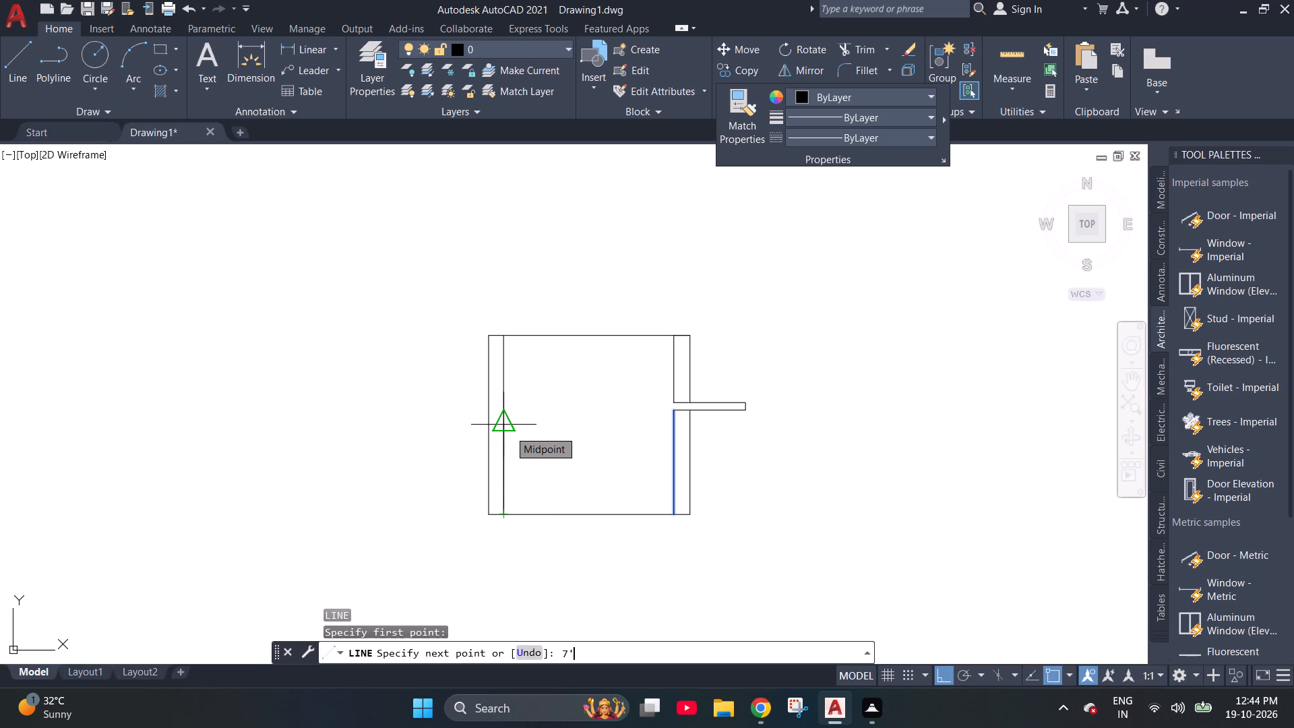
key(Return)
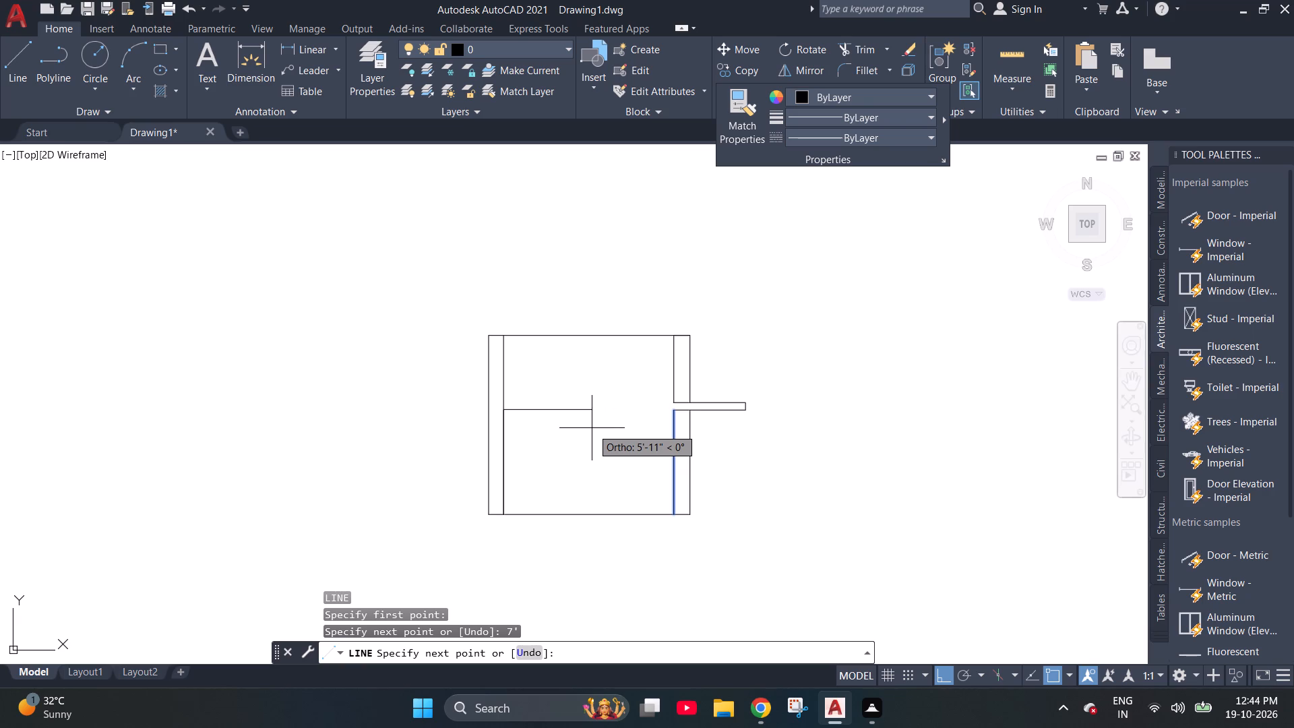
text(3')
key(Return)
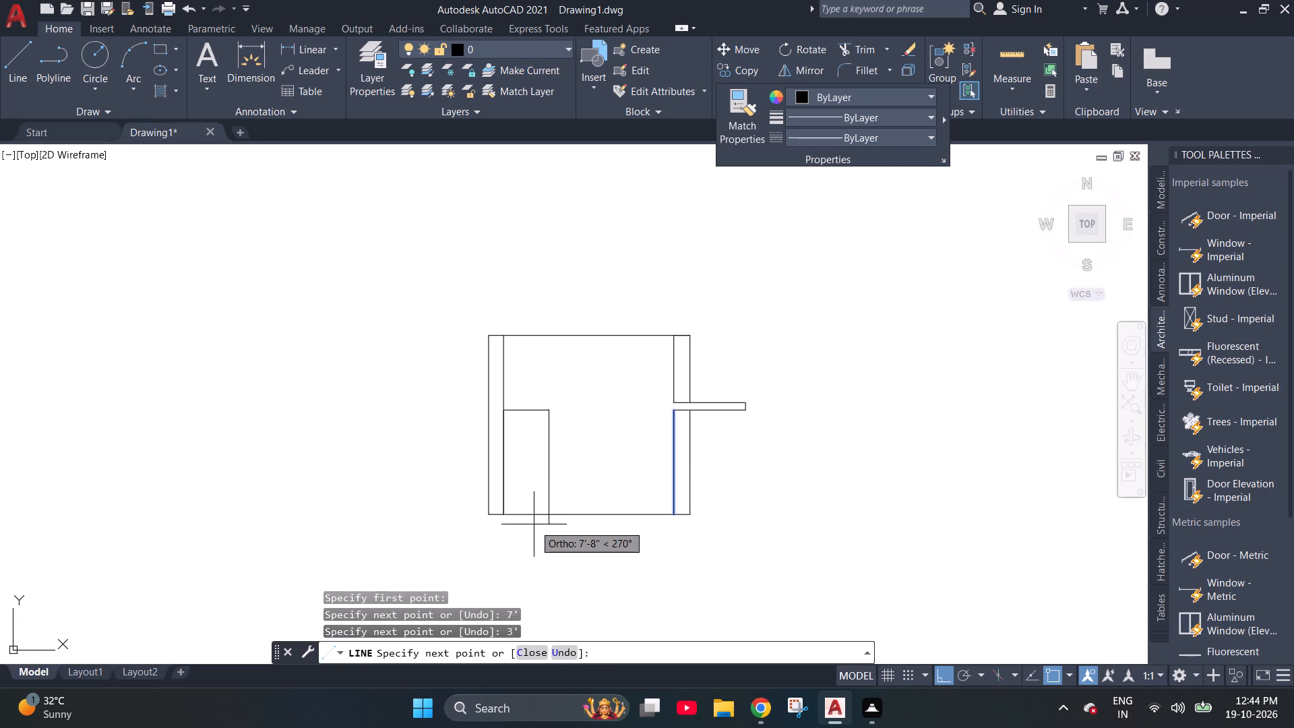
scroll(534, 524, up, 2)
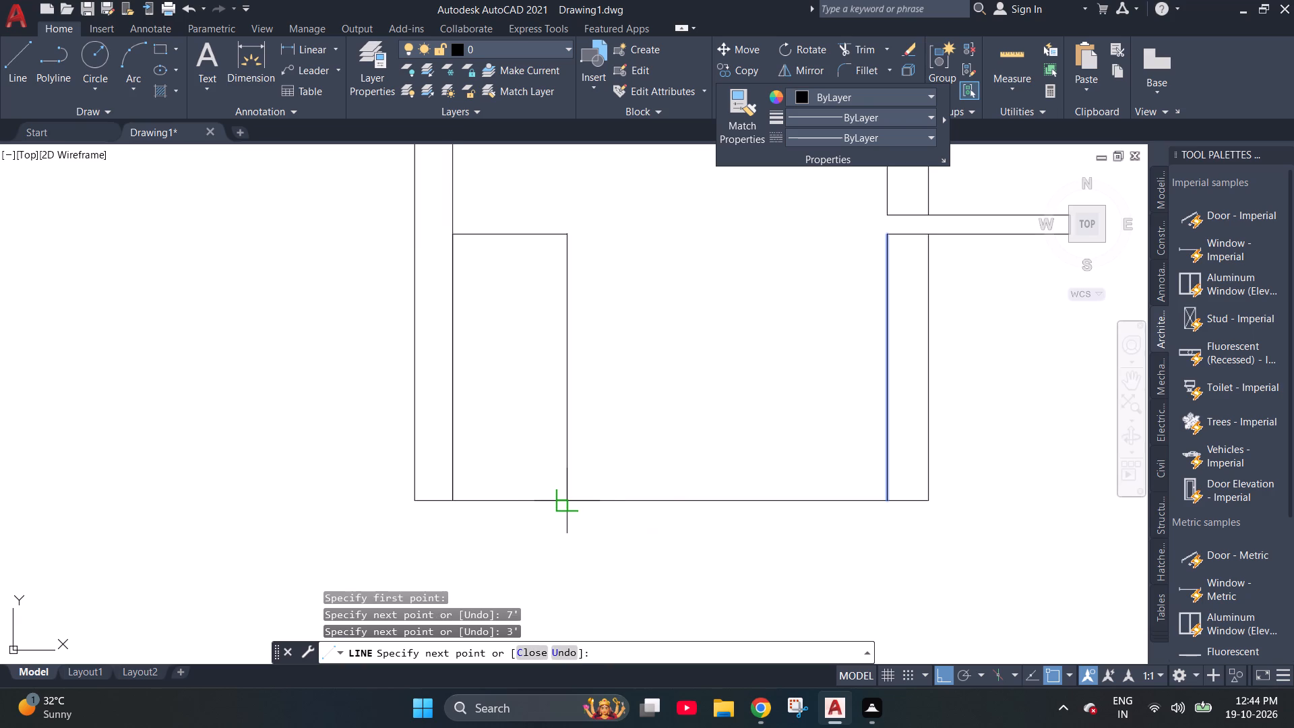
click(572, 503)
key(Escape)
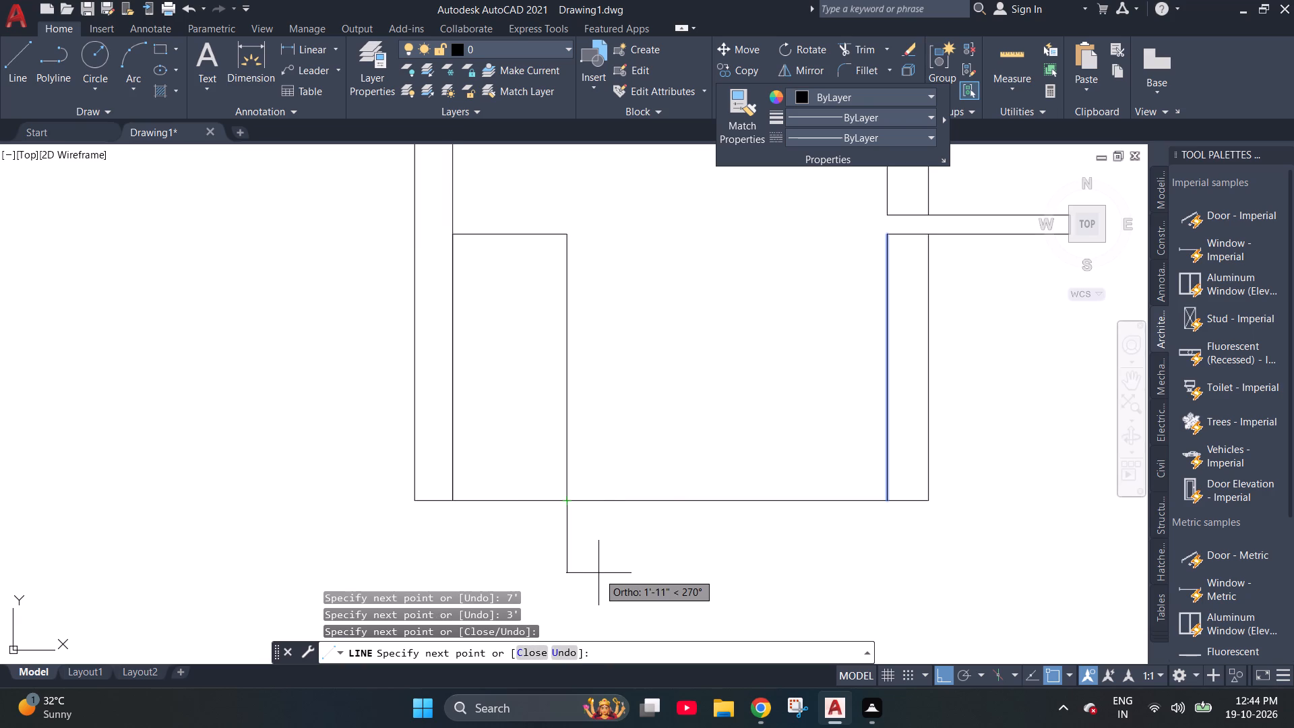
key(Escape)
key(Escape)
Offset the door outline's top and both sides 3" inward to form the frame.
key(o)
key(Return)
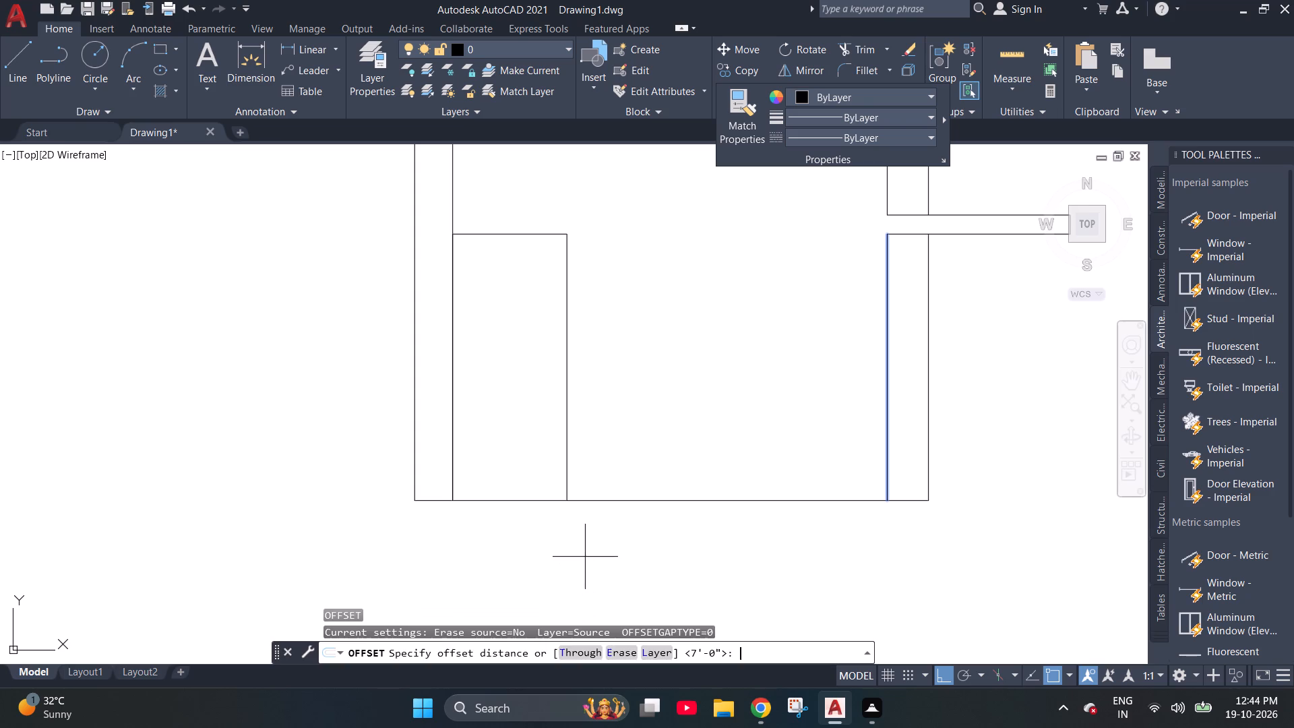
text(3")
key(Return)
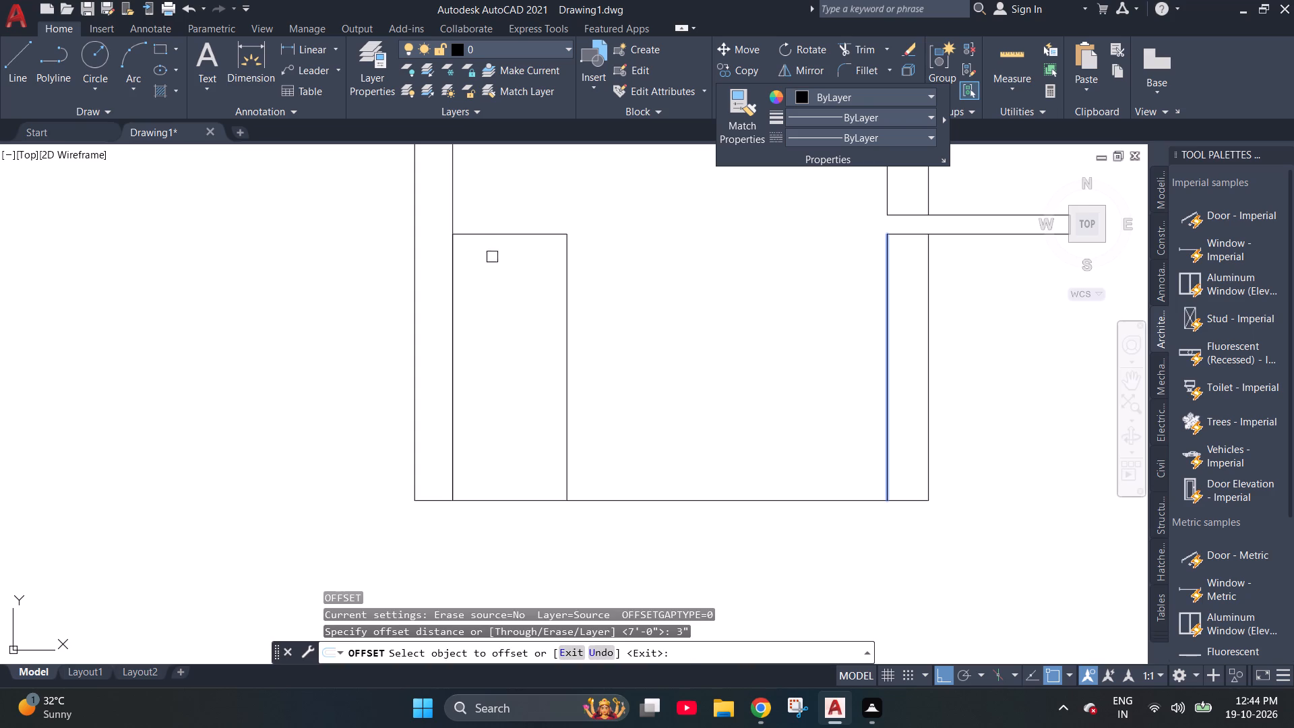
click(503, 235)
click(497, 257)
drag(568, 271, 556, 275)
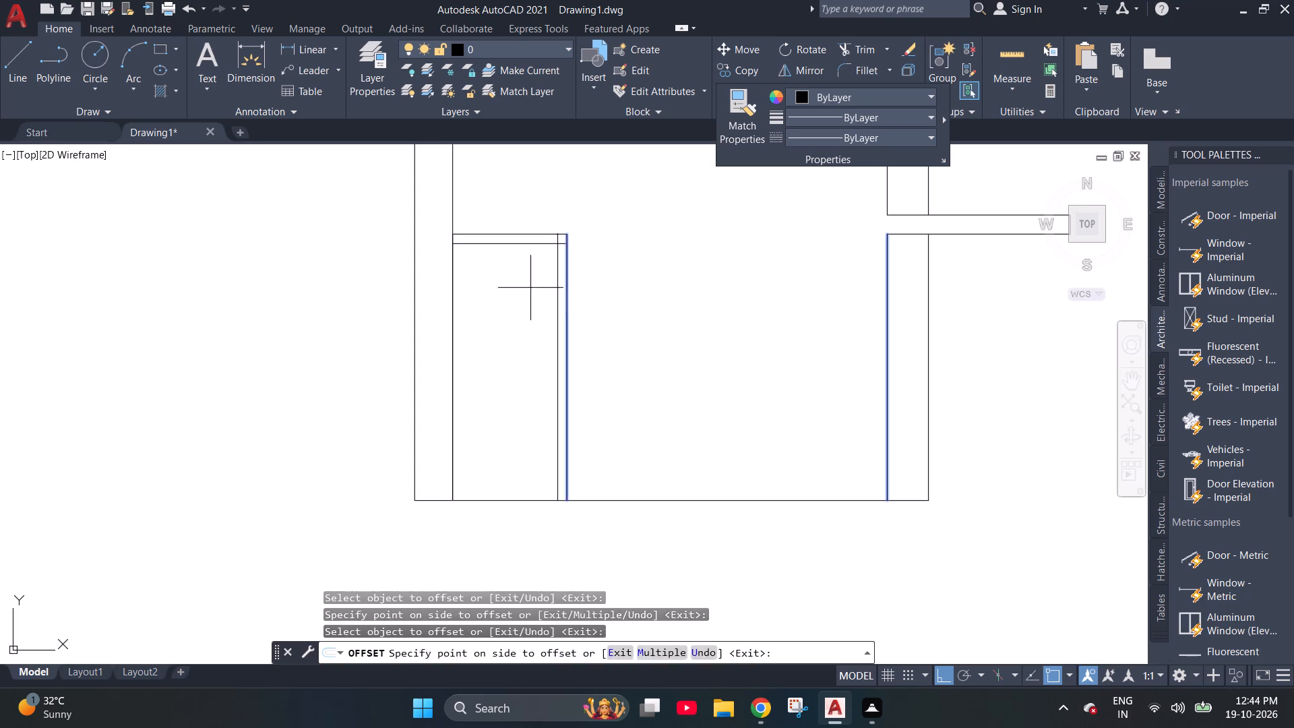
click(530, 288)
click(454, 310)
click(485, 312)
key(Escape)
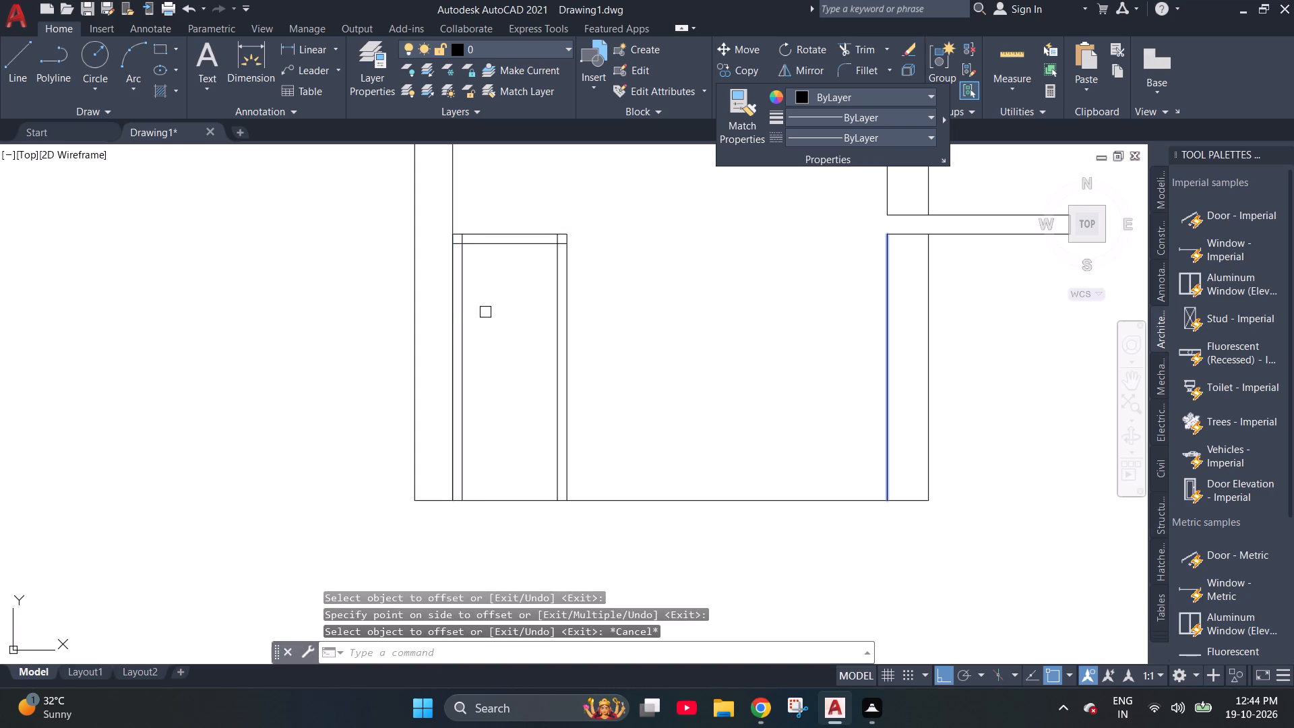
Trim the overlapping inner frame line ends at both upper corners of the door frame.
text(tr)
key(space)
scroll(466, 243, up, 4)
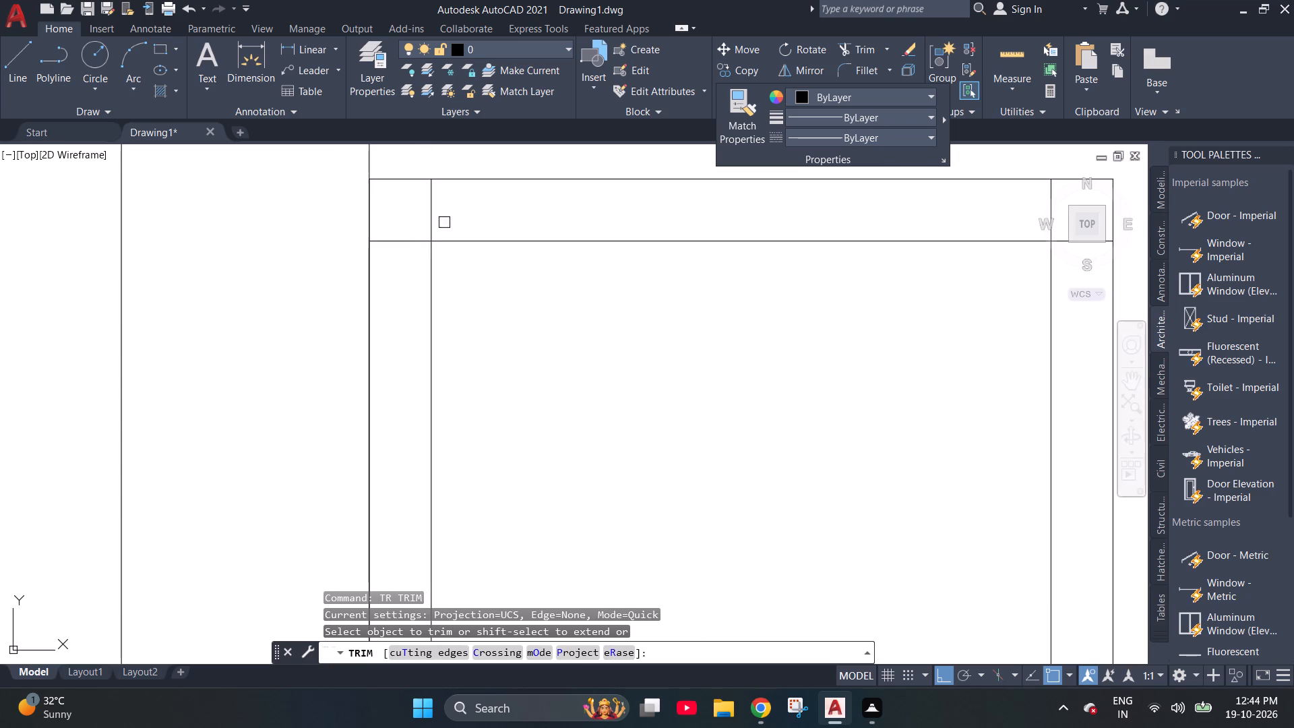
click(431, 214)
click(396, 247)
scroll(385, 249, down, 2)
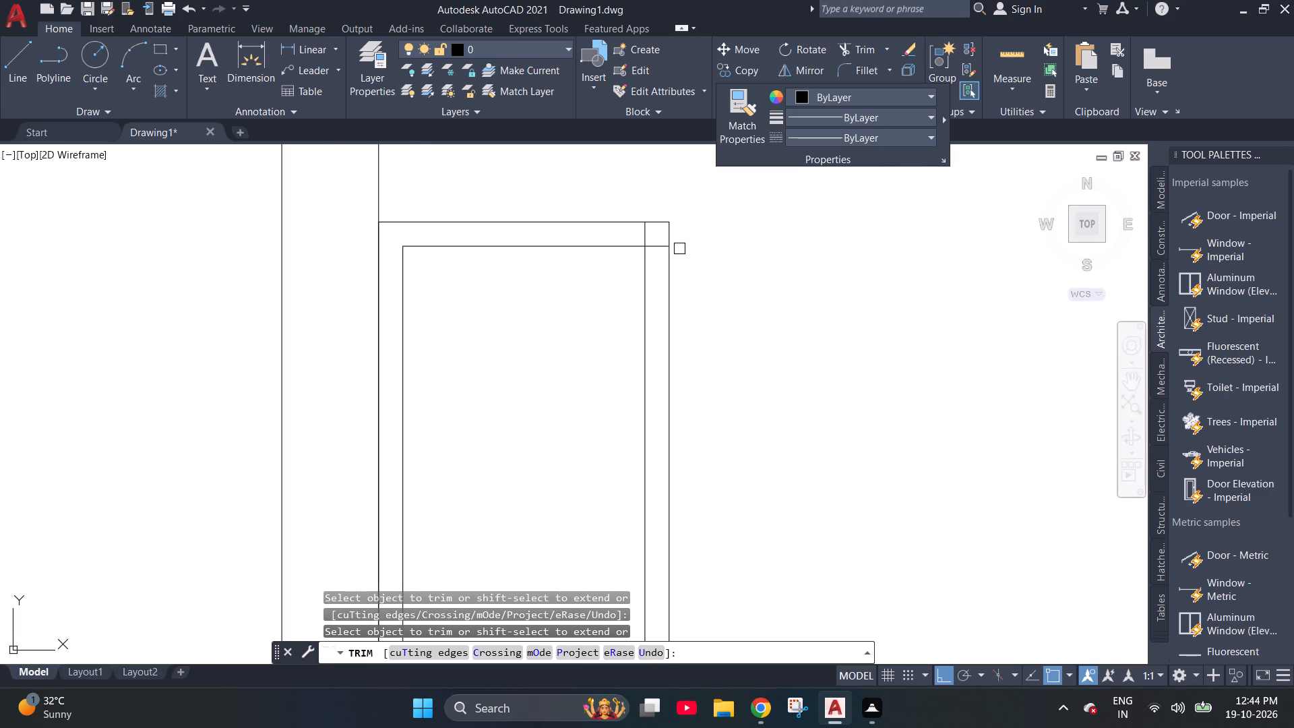
click(640, 237)
click(660, 244)
scroll(585, 237, down, 2)
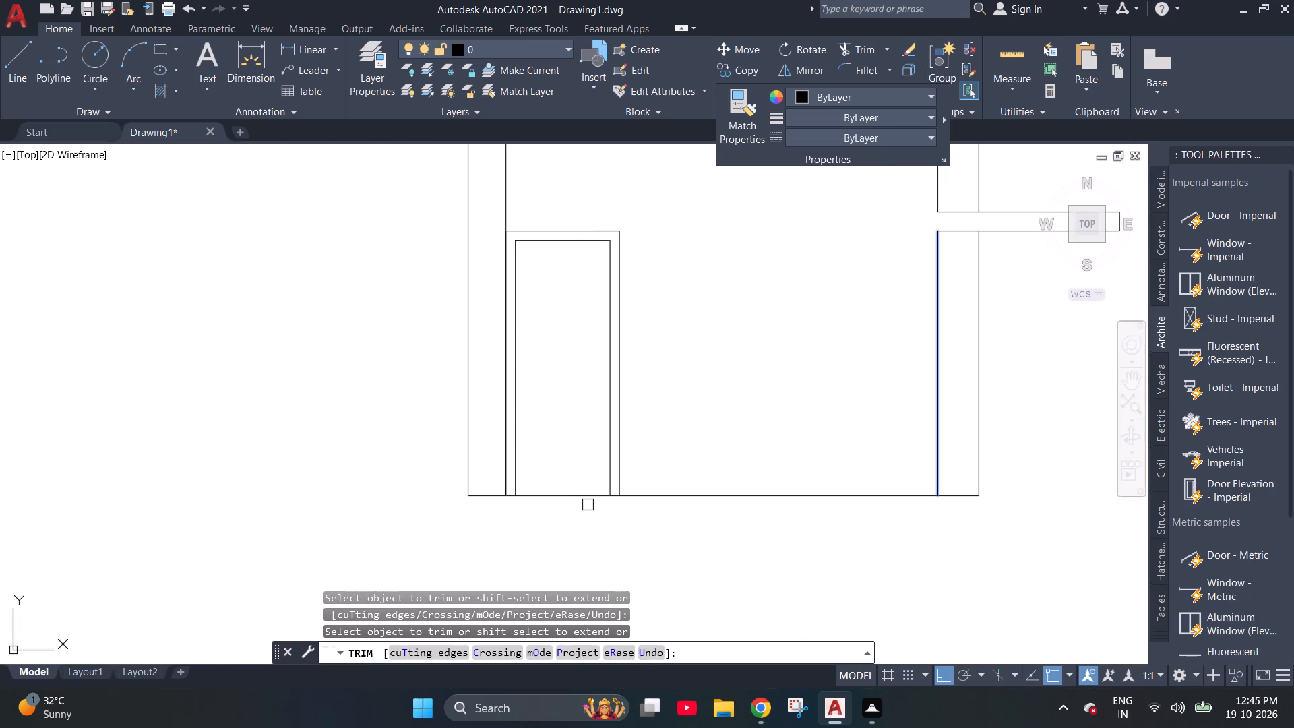
key(Escape)
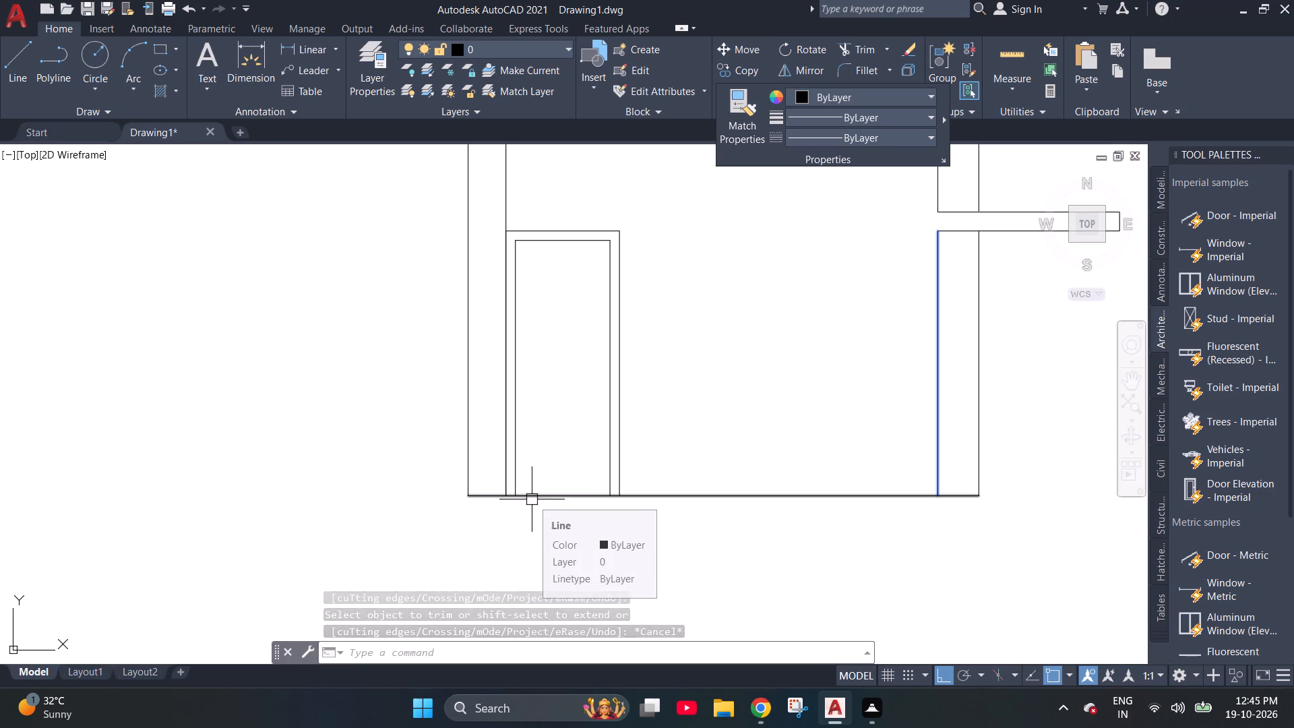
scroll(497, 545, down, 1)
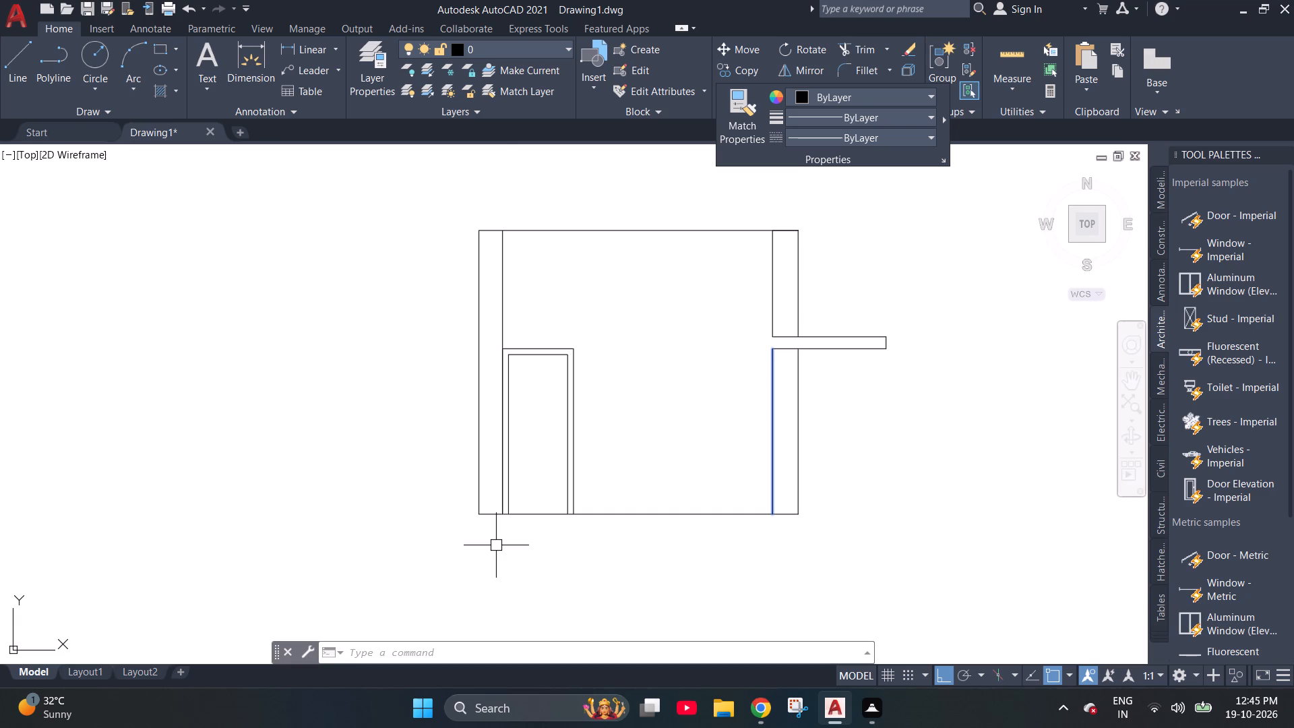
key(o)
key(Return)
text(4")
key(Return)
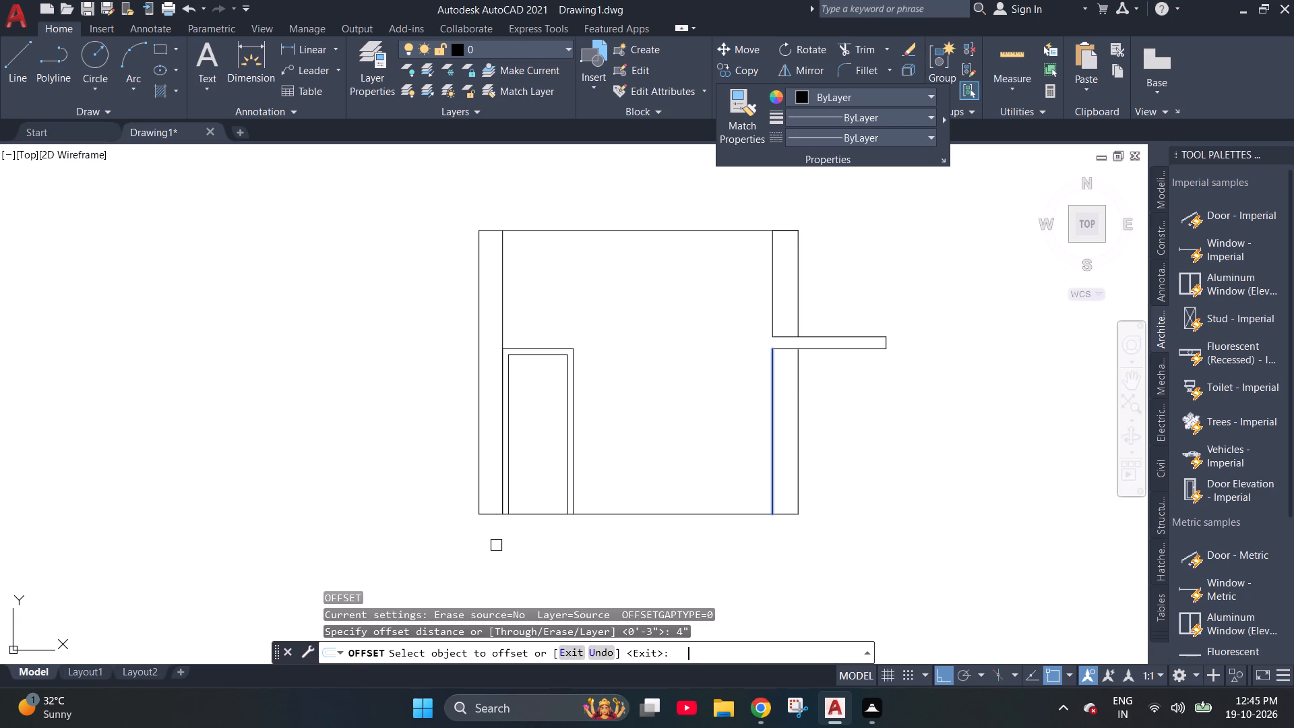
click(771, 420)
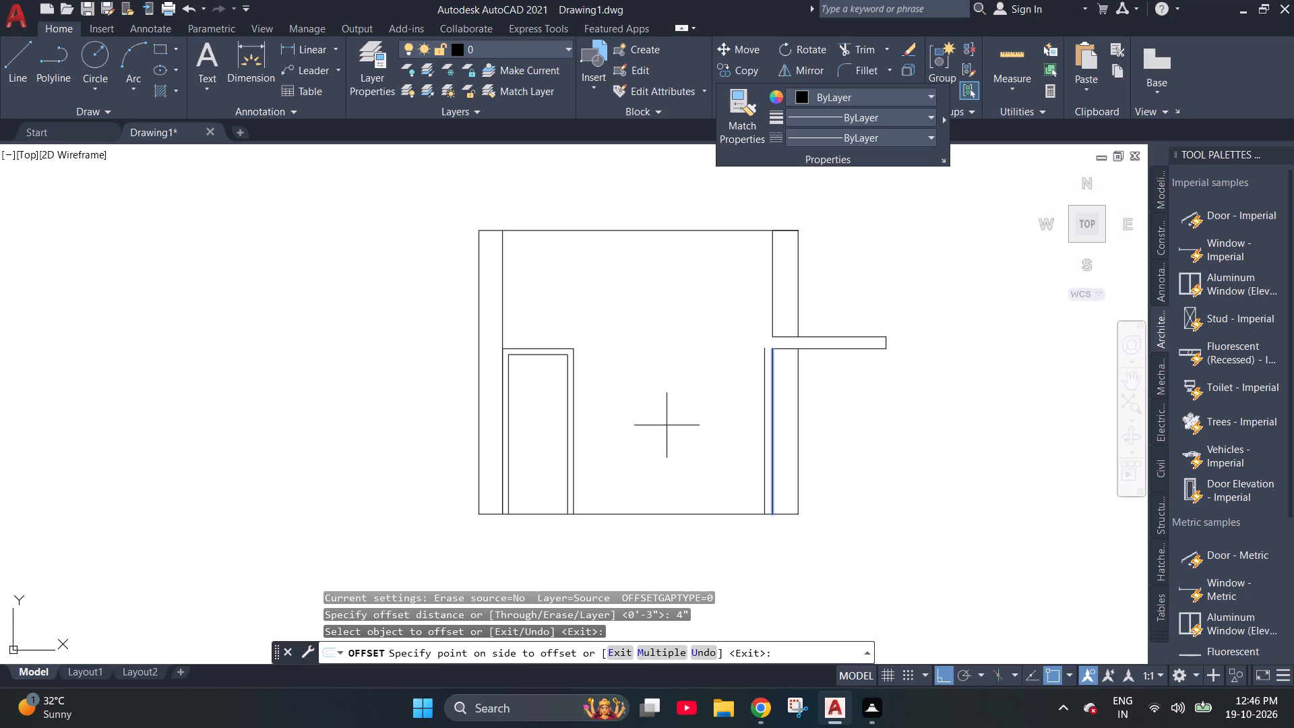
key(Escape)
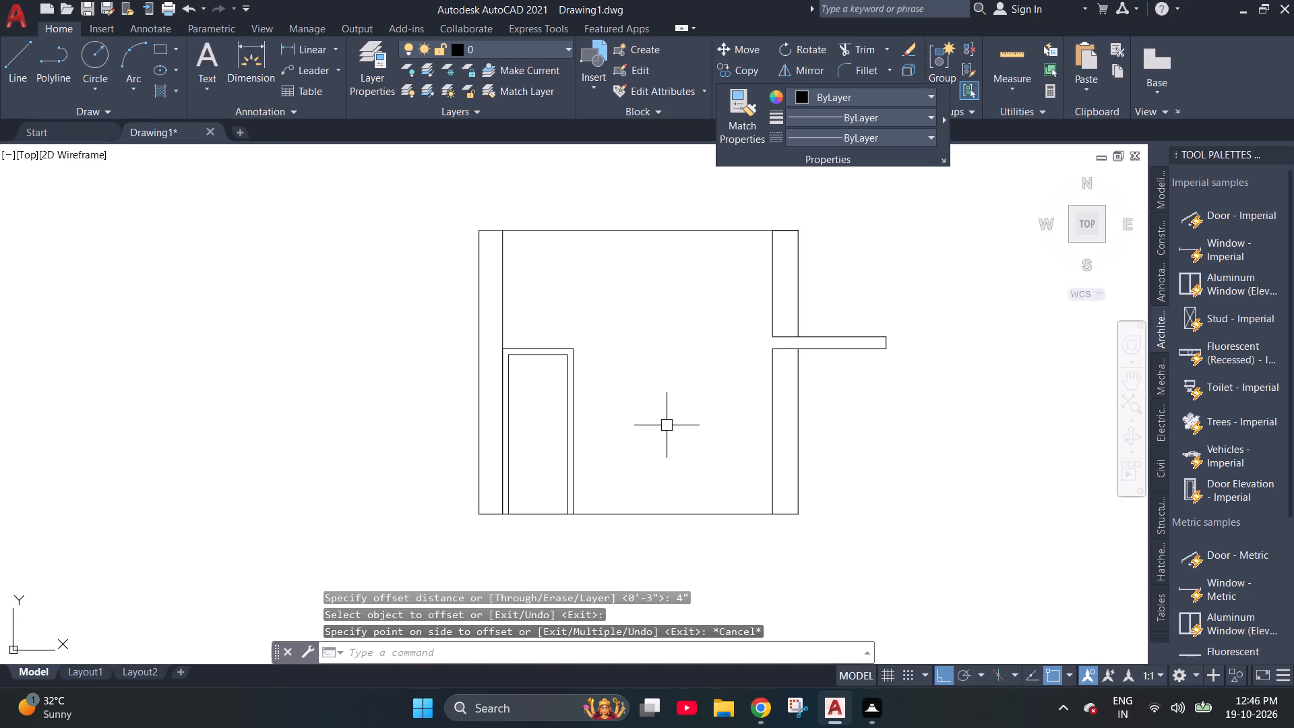
Offset the inner face of the right wall, below the projecting slab, 1' toward the room.
key(o)
key(Return)
text(1')
key(Return)
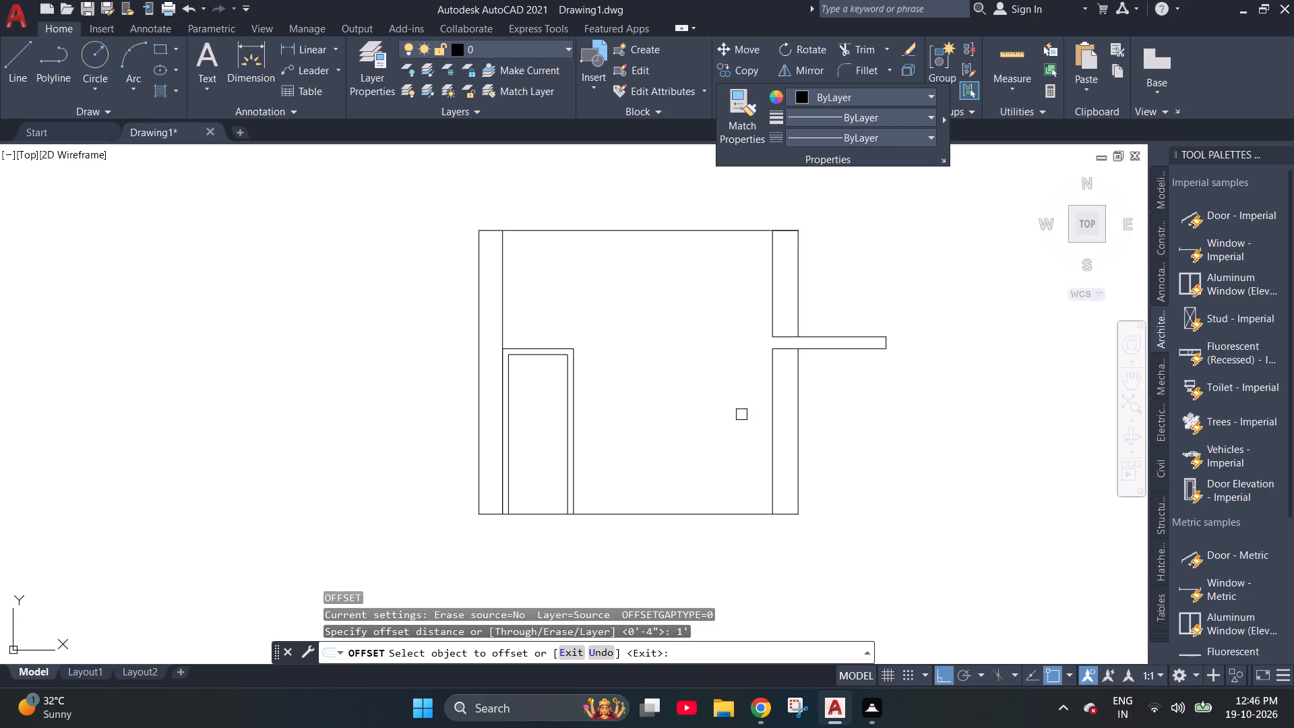
click(773, 396)
click(749, 400)
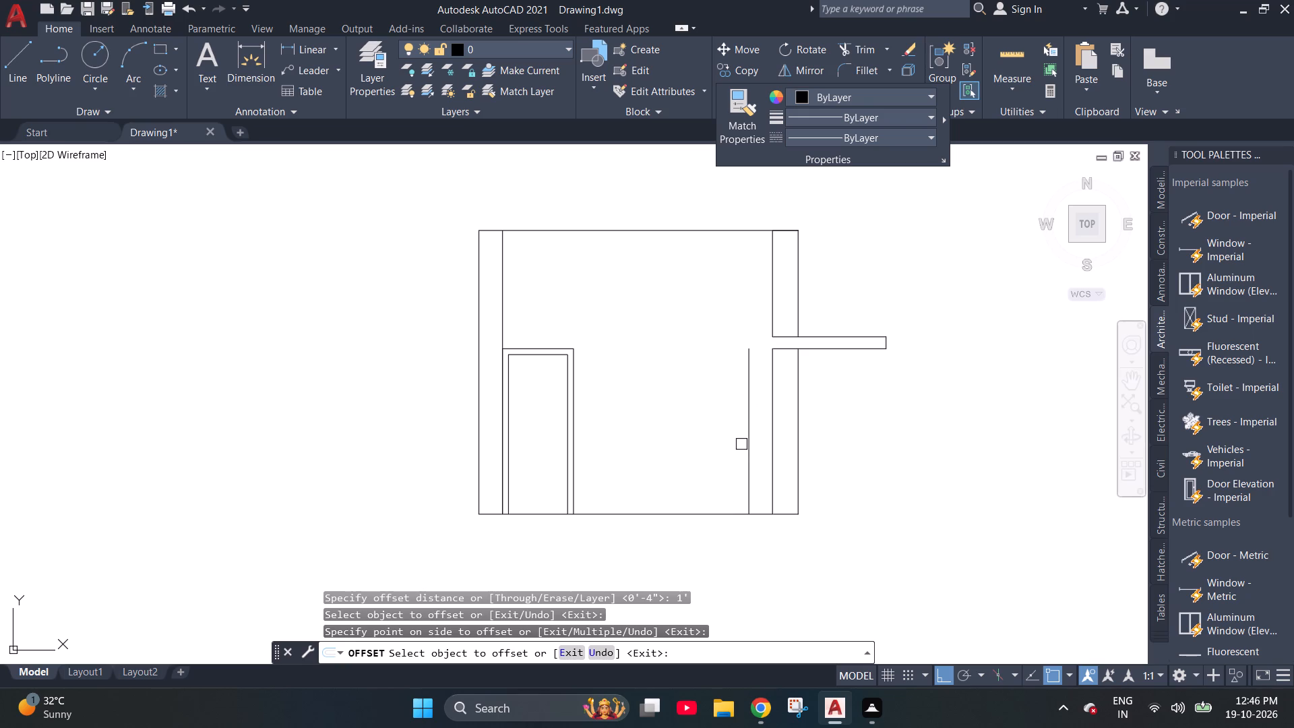
key(e)
text(x)
key(space)
key(Escape)
key(Escape)
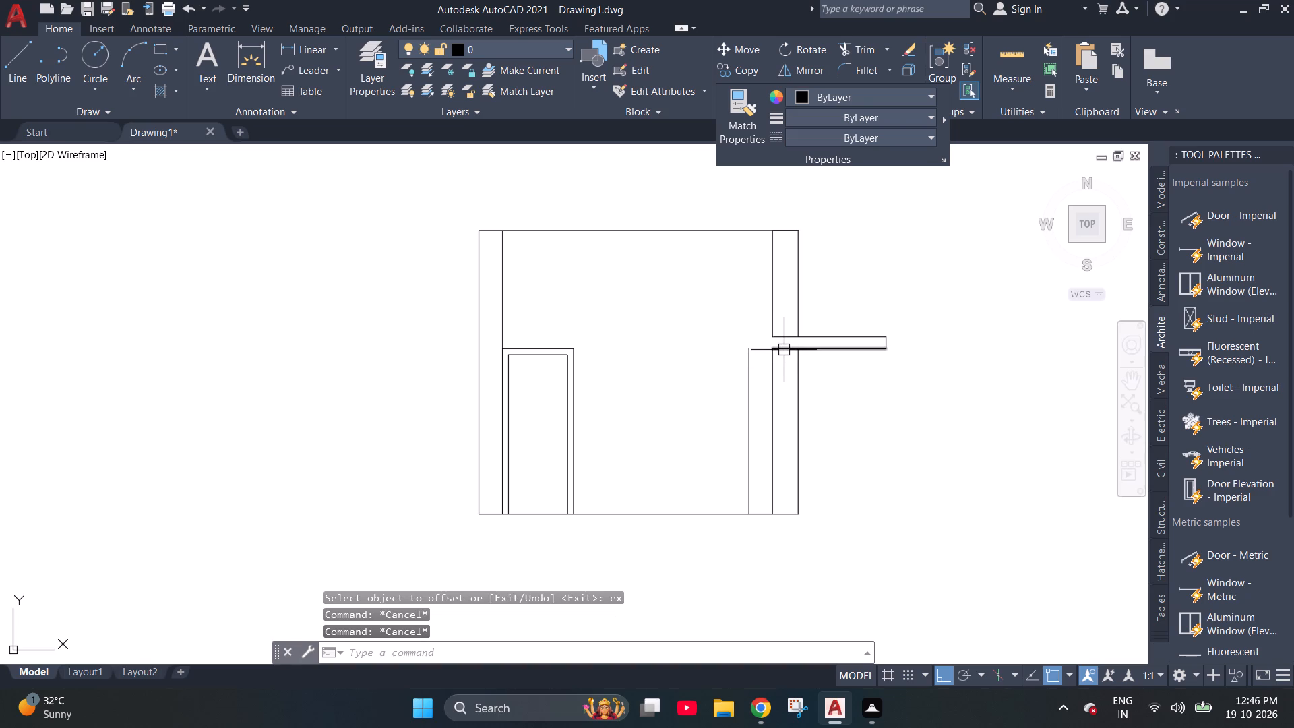
Extend the bottom line of the projecting slab inward to the 1' offset line.
text(ex)
key(space)
click(780, 353)
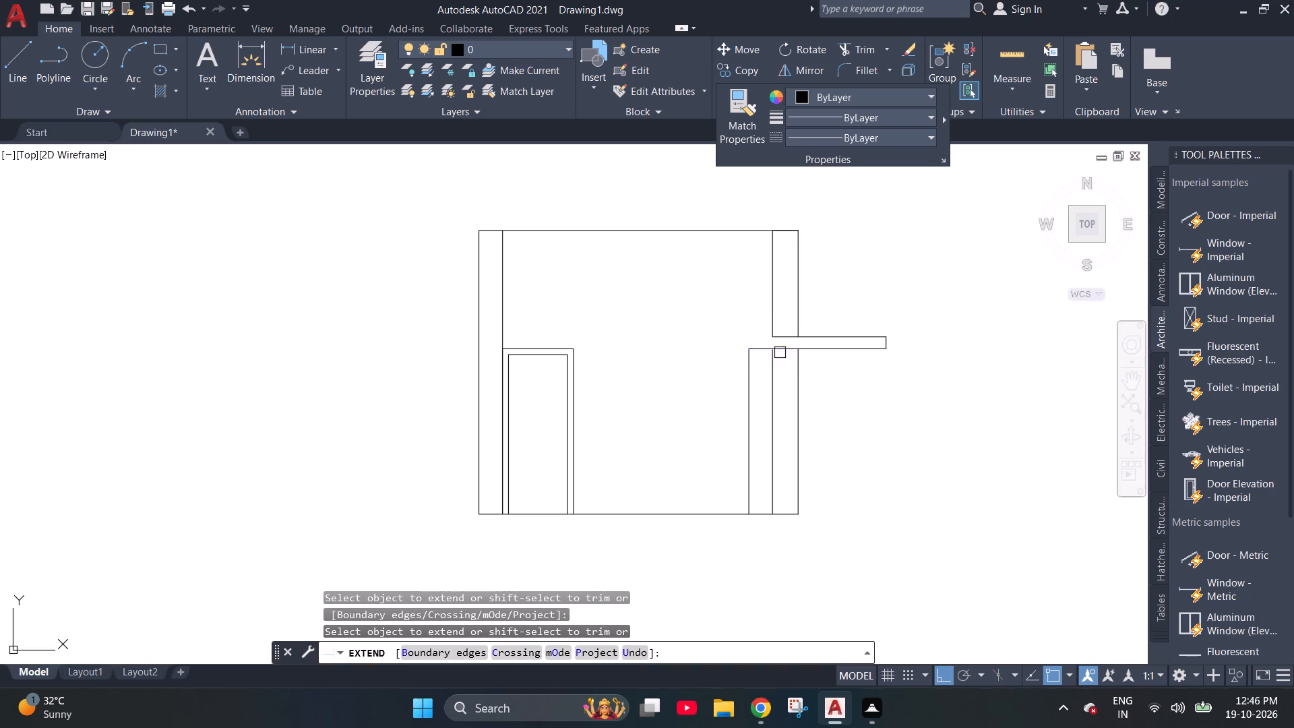
key(Escape)
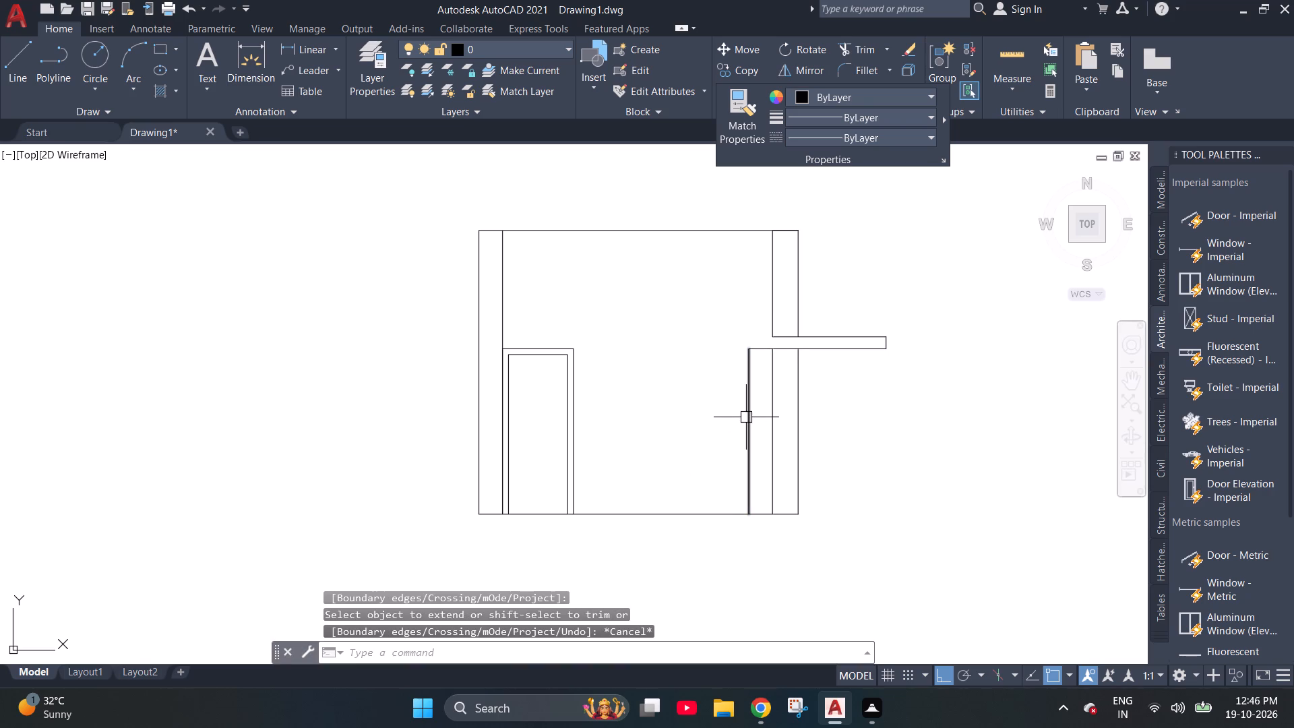
Remove the 1' offset line below the extended slab line with Trim.
text(tr)
key(space)
click(747, 437)
key(Escape)
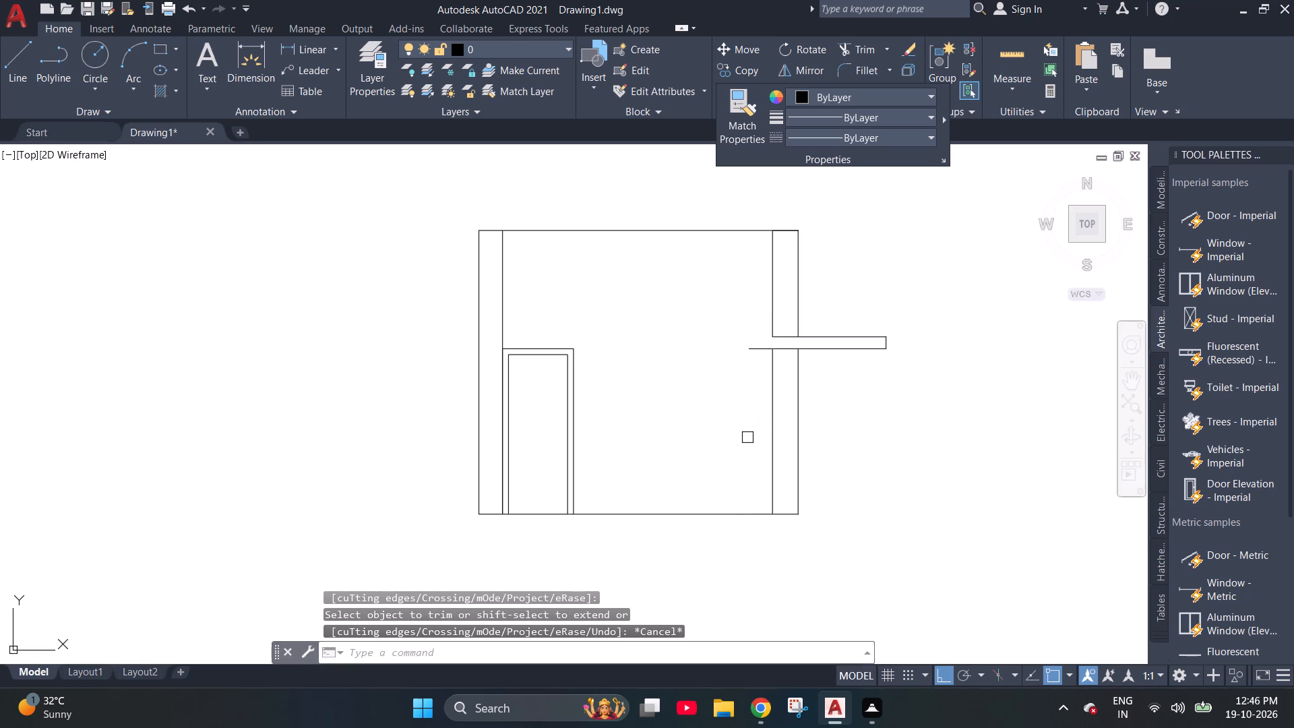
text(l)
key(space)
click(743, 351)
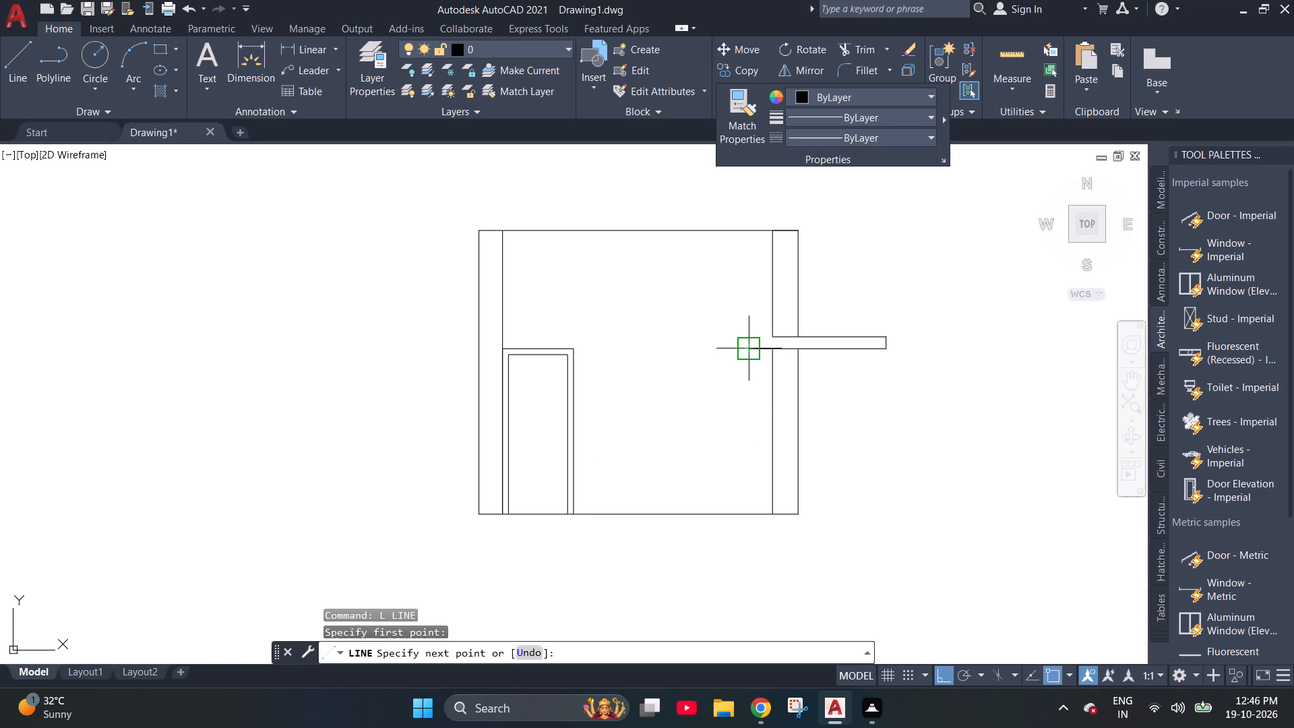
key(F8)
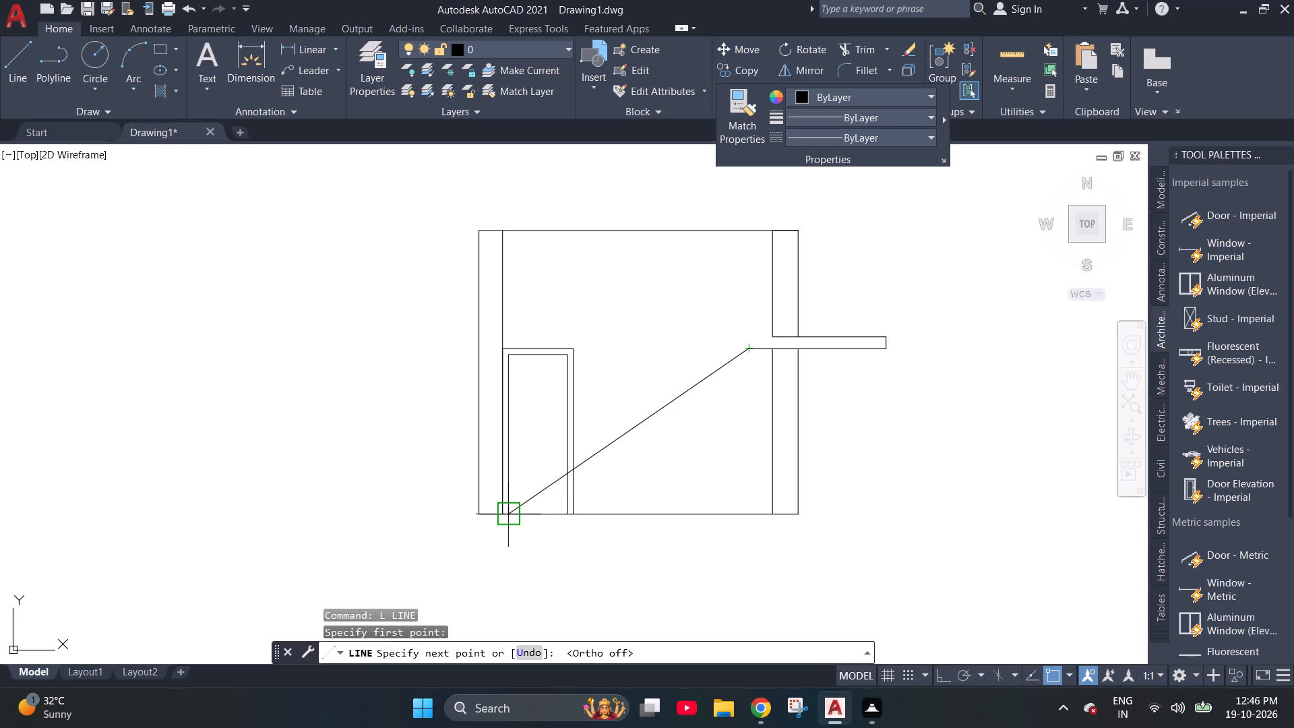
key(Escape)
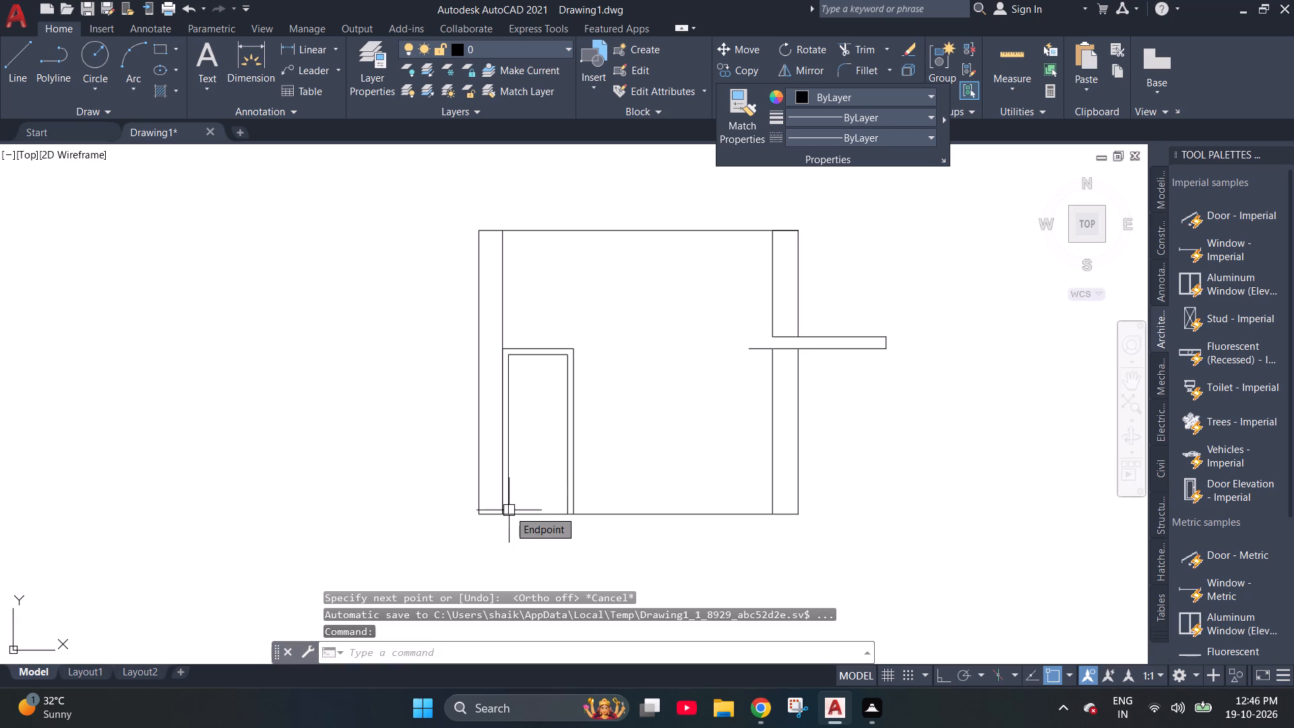
Draw the first step from the base of the left wall's inner face: a 6" riser up and a 10" tread to the right.
scroll(509, 510, up, 2)
key(Escape)
key(l)
key(Return)
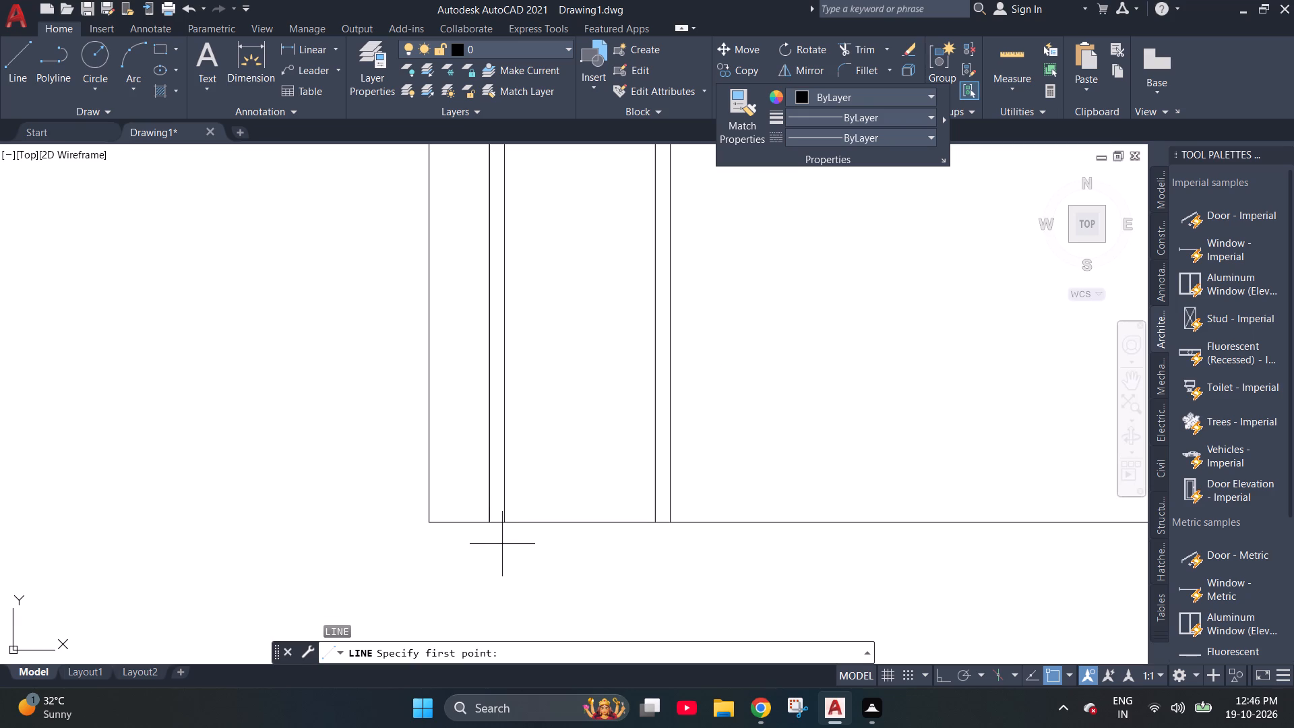
click(493, 523)
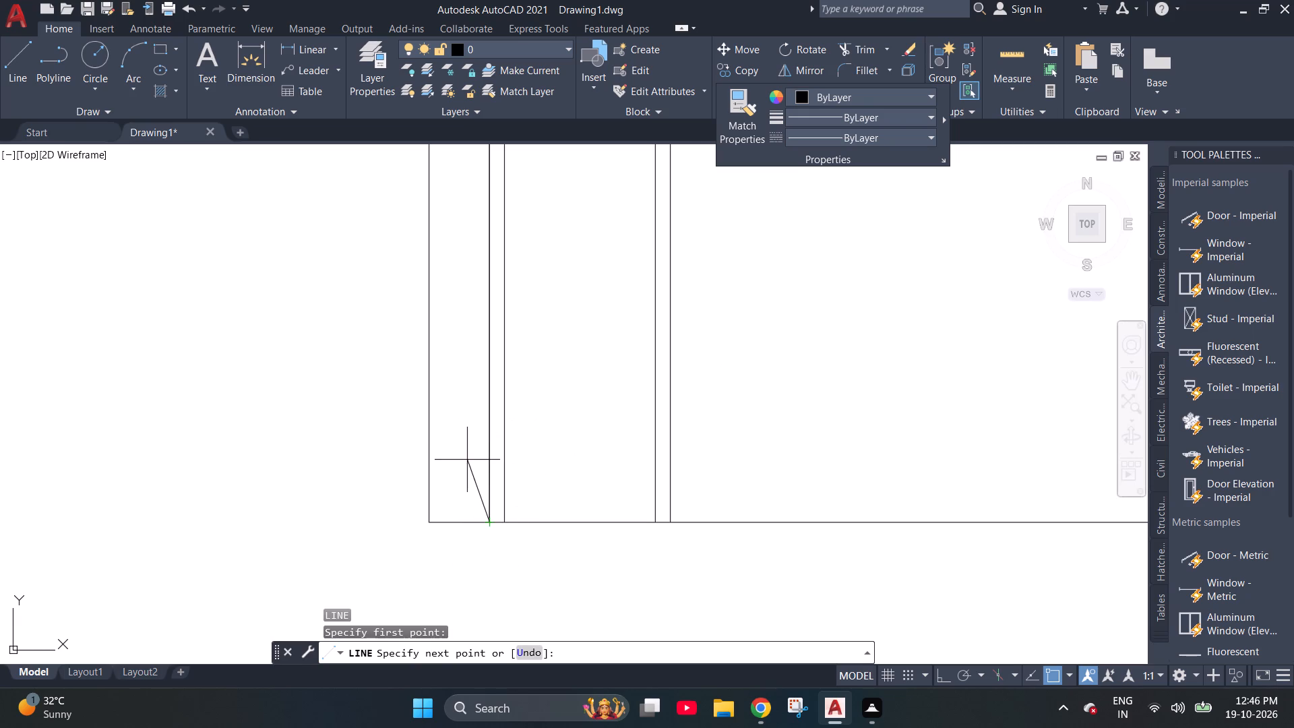
key(F8)
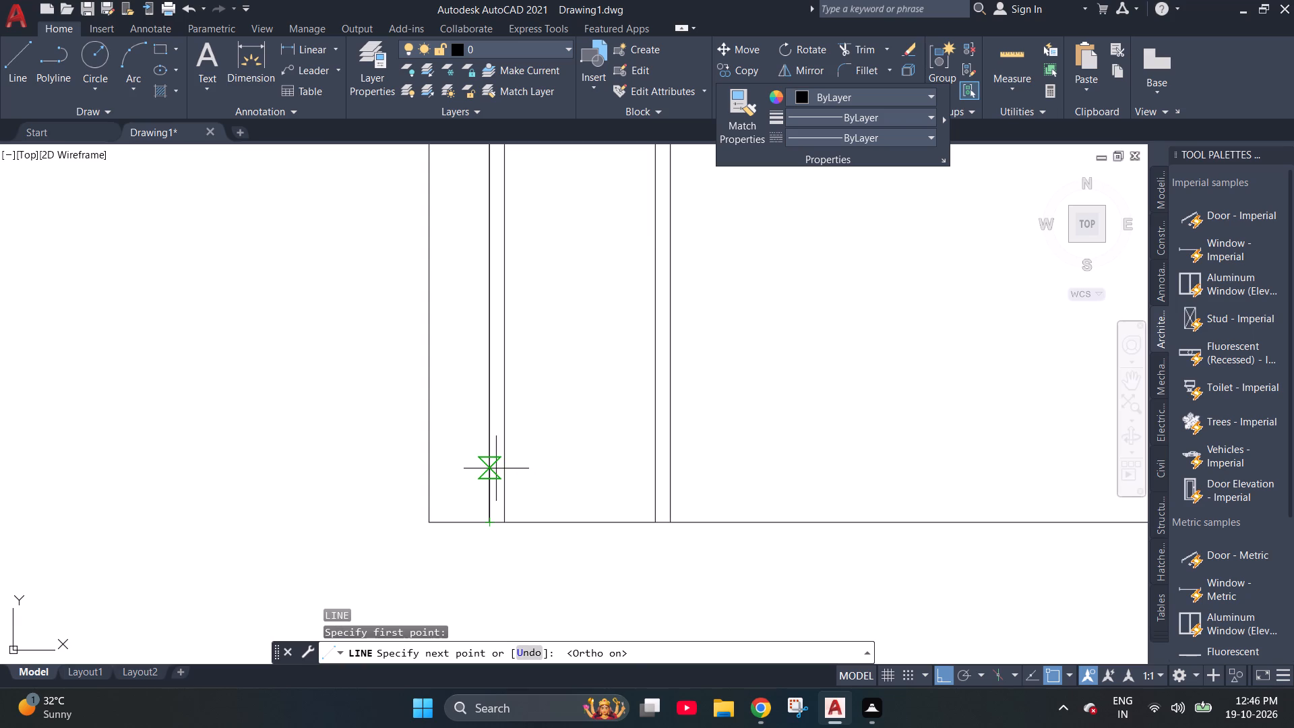
text(6")
key(Return)
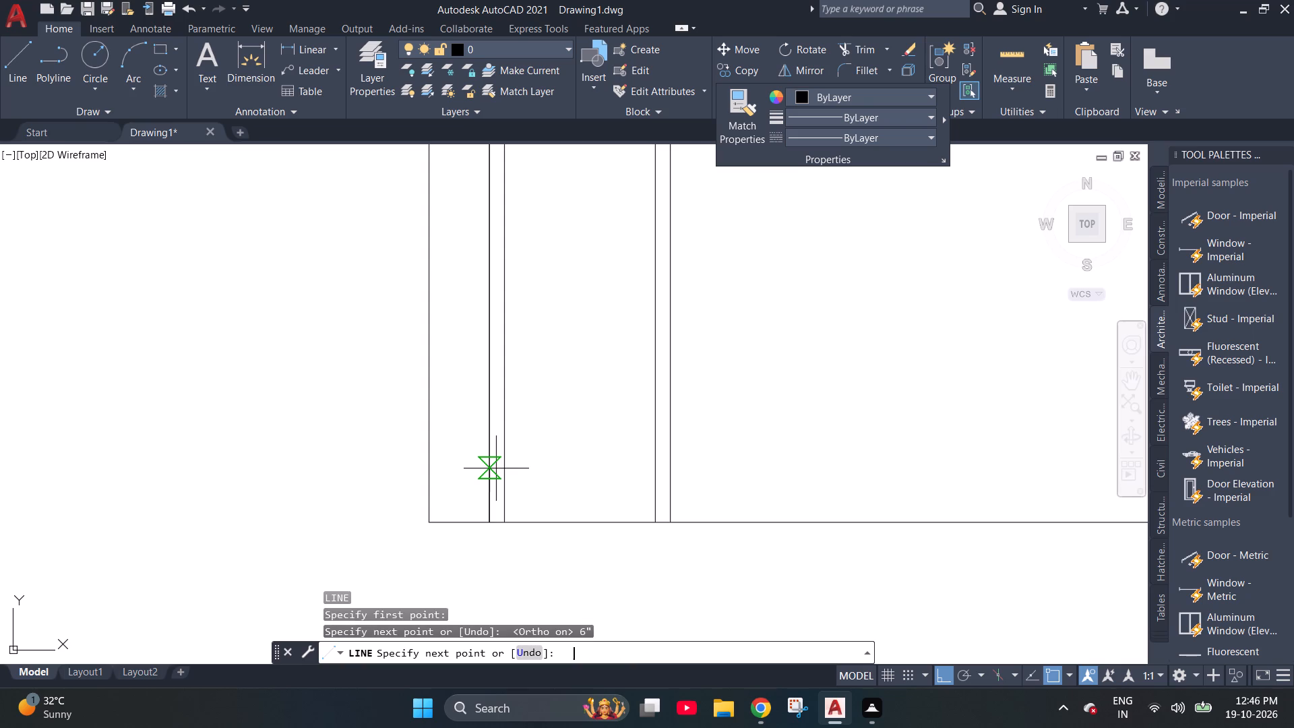
text(10")
key(Return)
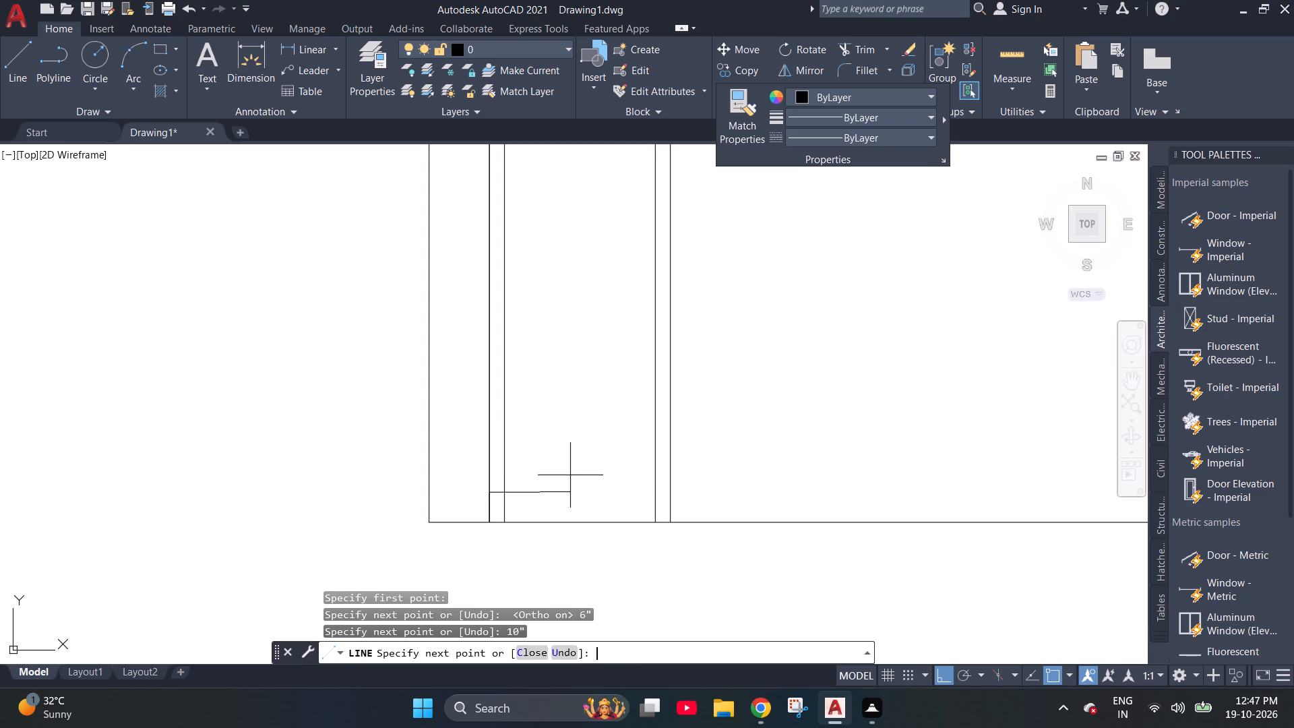
scroll(534, 353, down, 1)
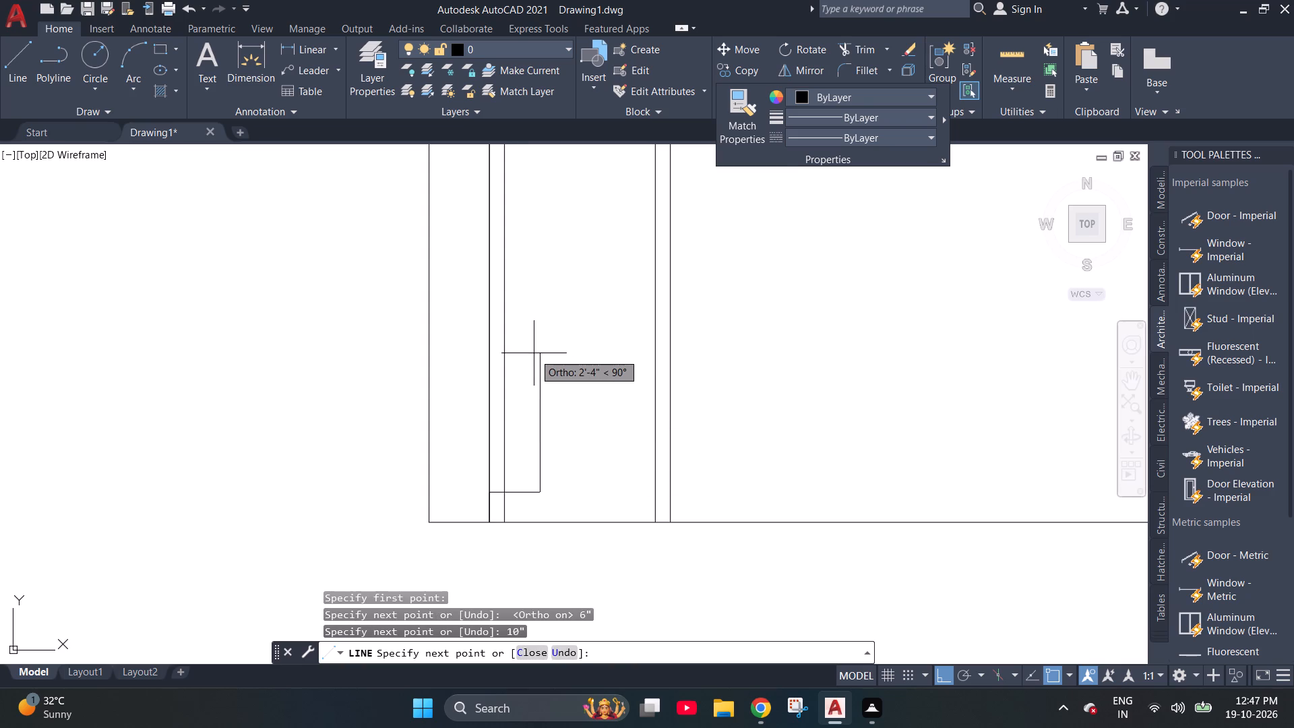
scroll(534, 353, down, 1)
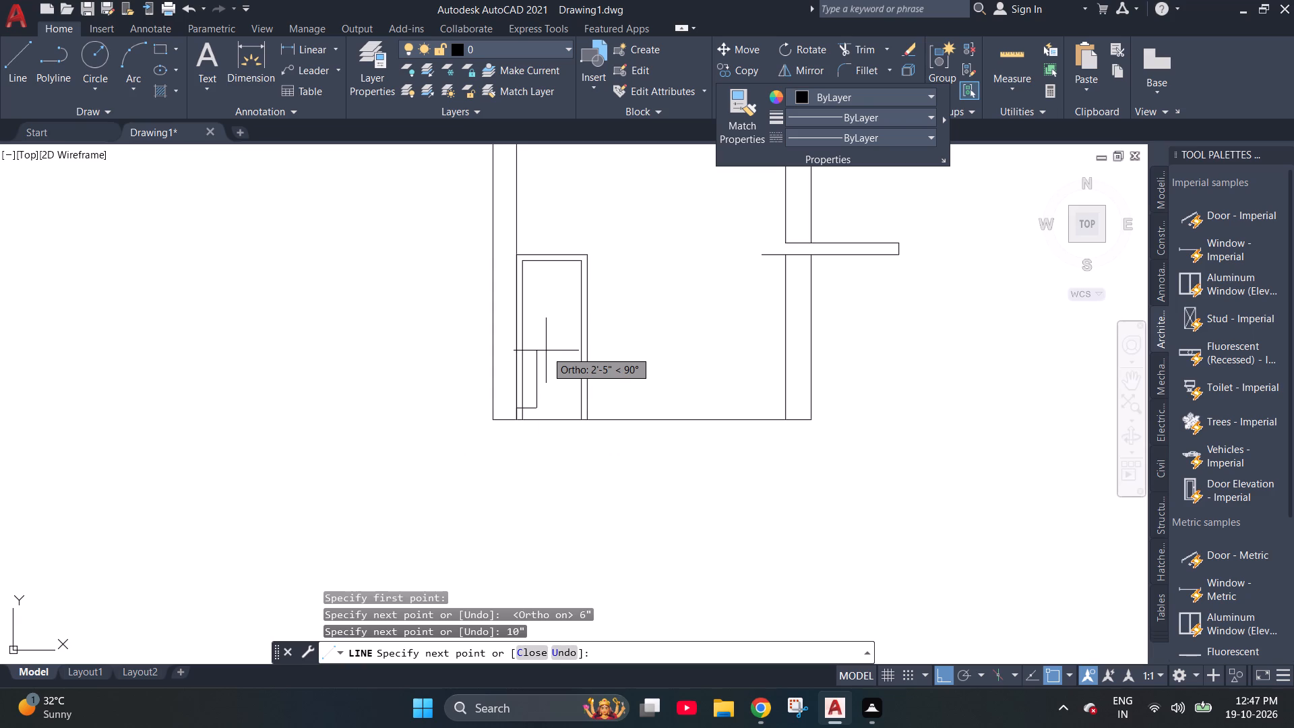
key(Escape)
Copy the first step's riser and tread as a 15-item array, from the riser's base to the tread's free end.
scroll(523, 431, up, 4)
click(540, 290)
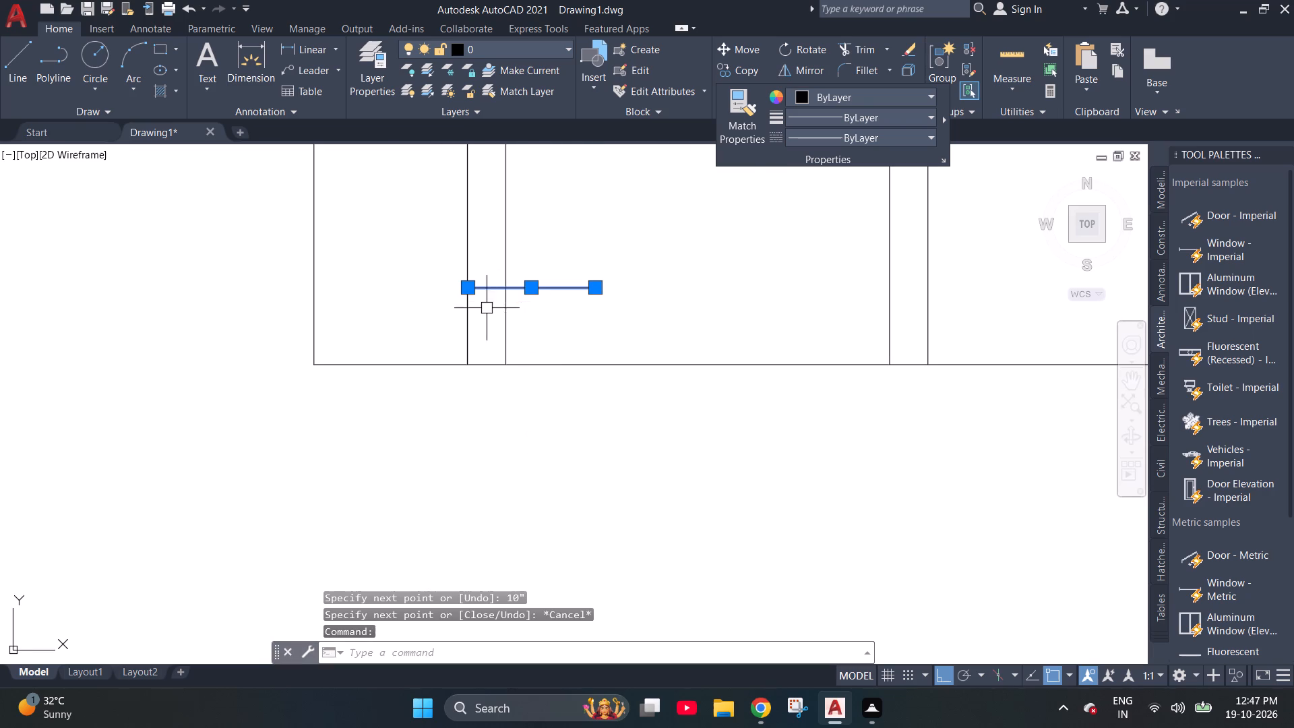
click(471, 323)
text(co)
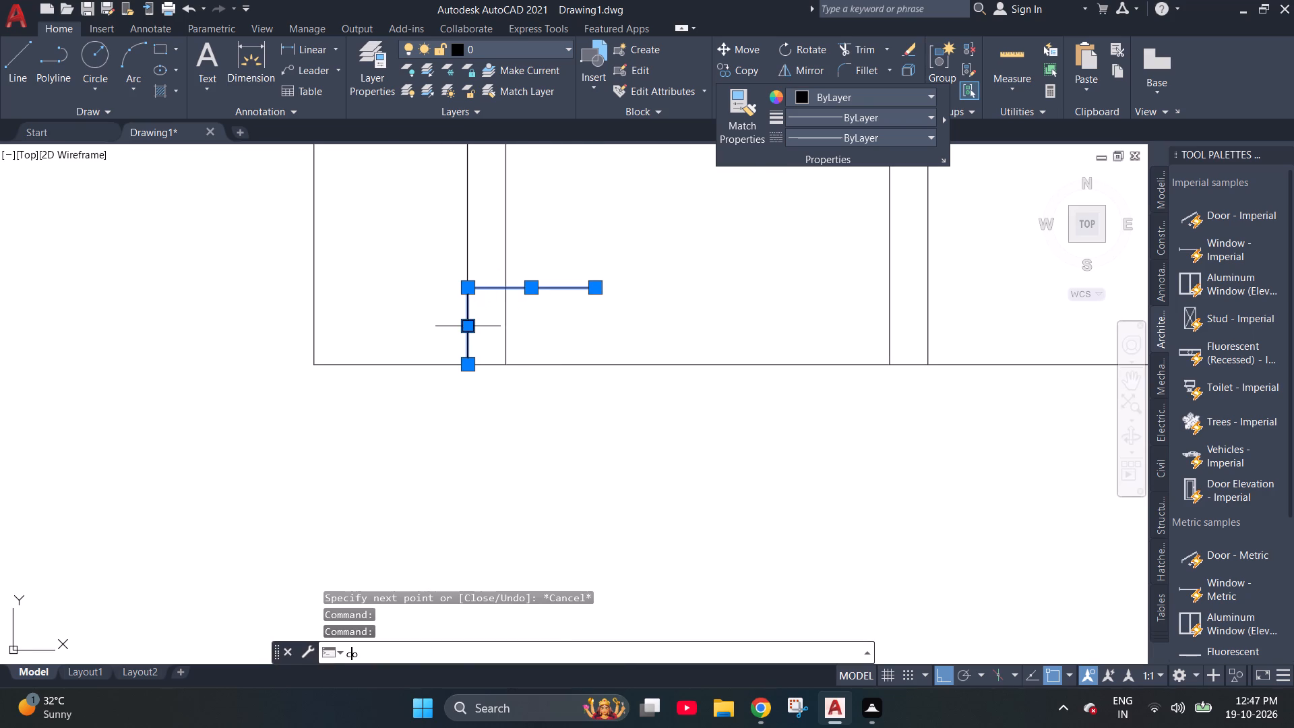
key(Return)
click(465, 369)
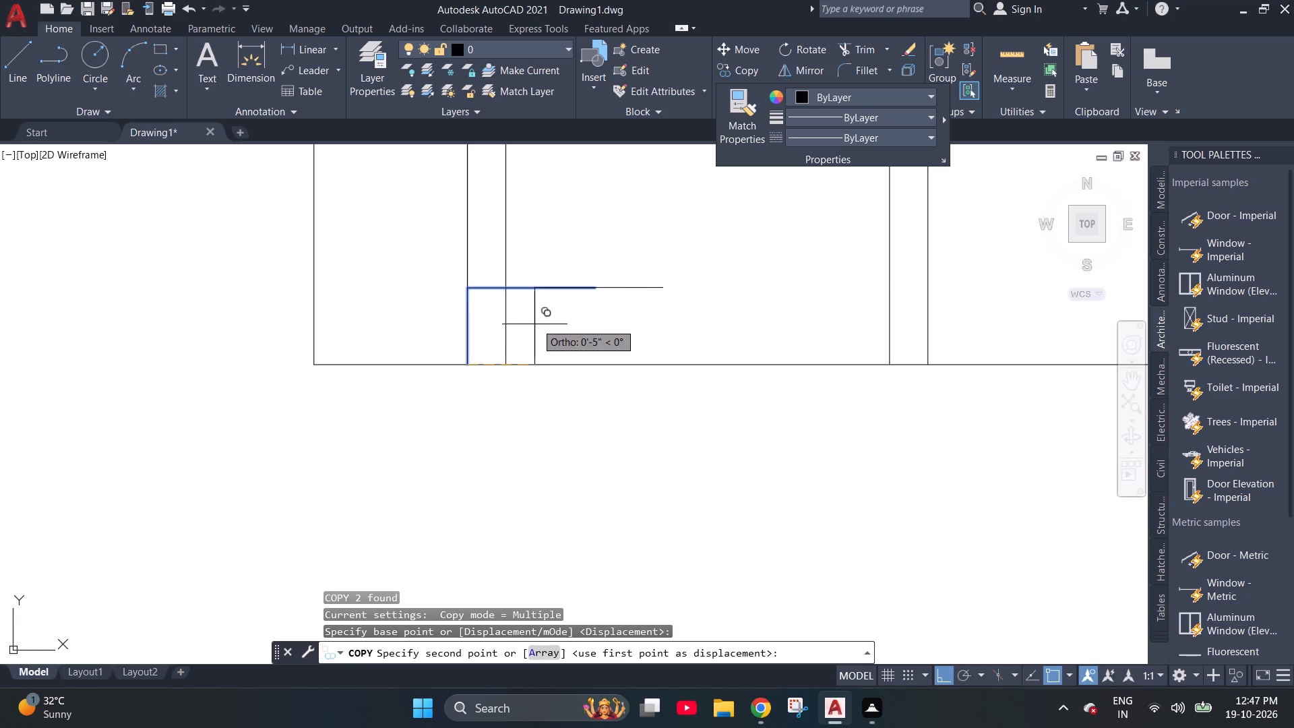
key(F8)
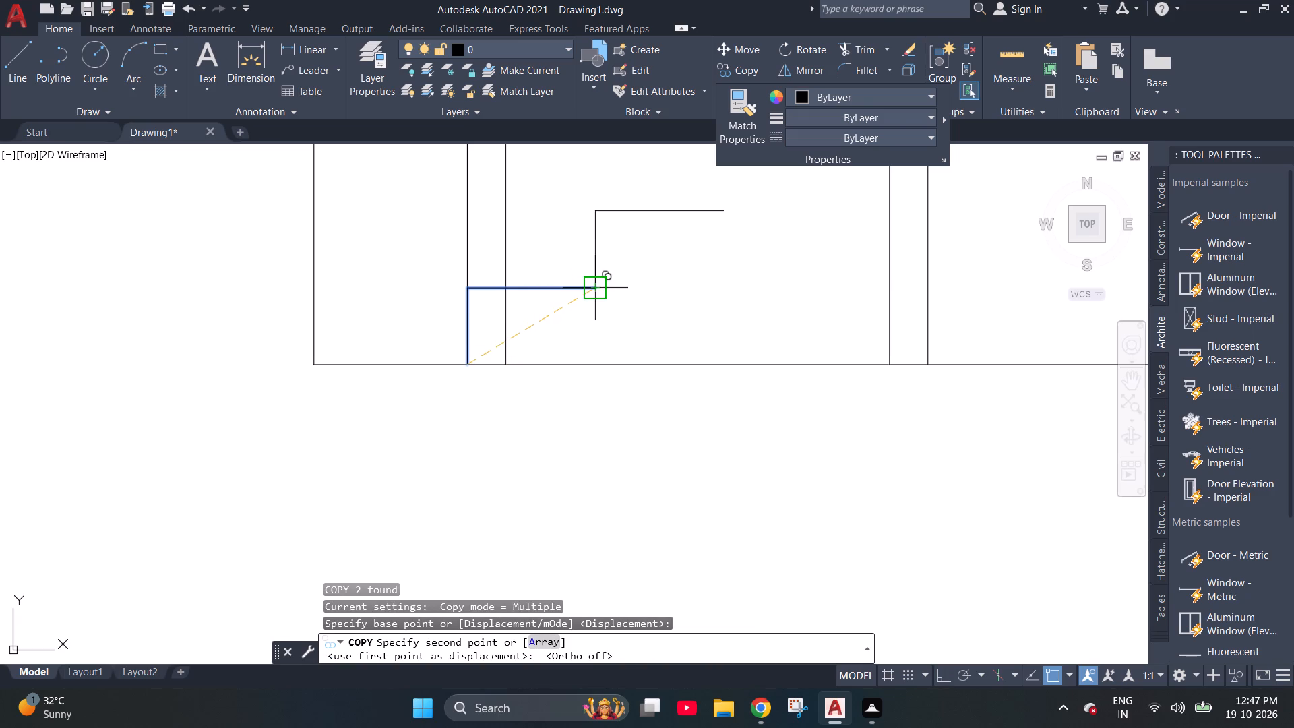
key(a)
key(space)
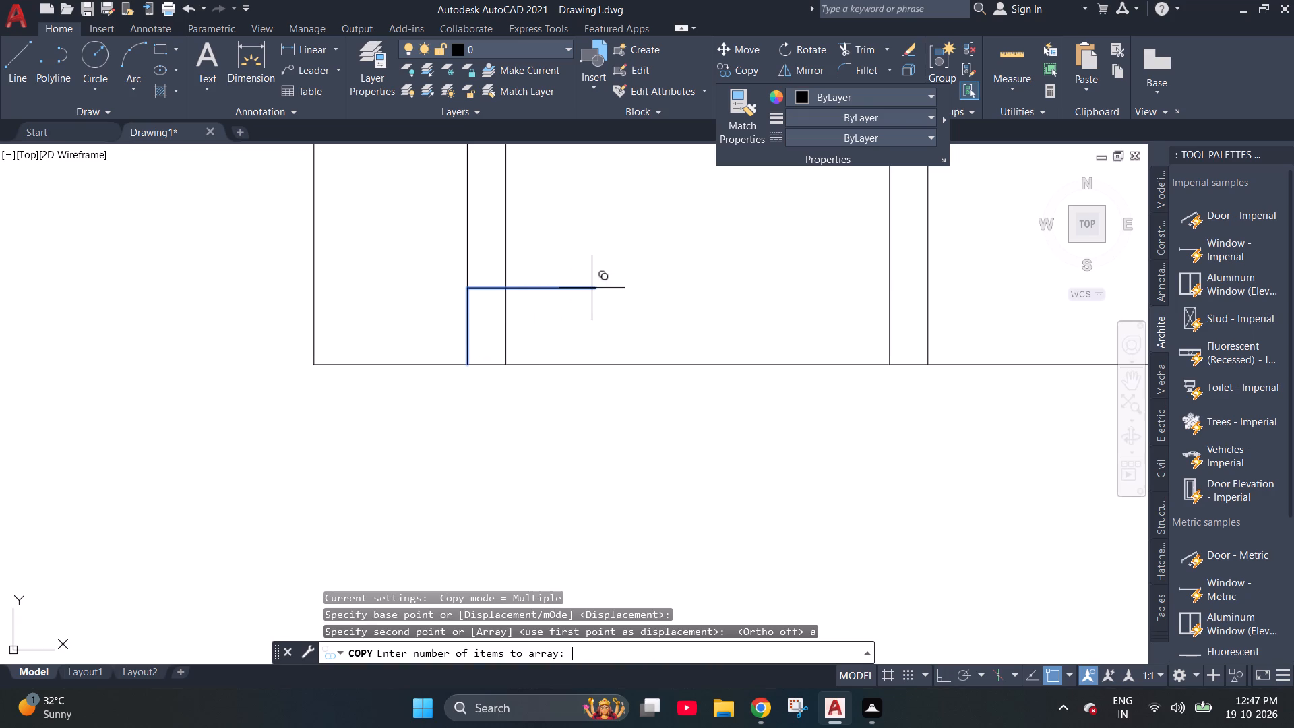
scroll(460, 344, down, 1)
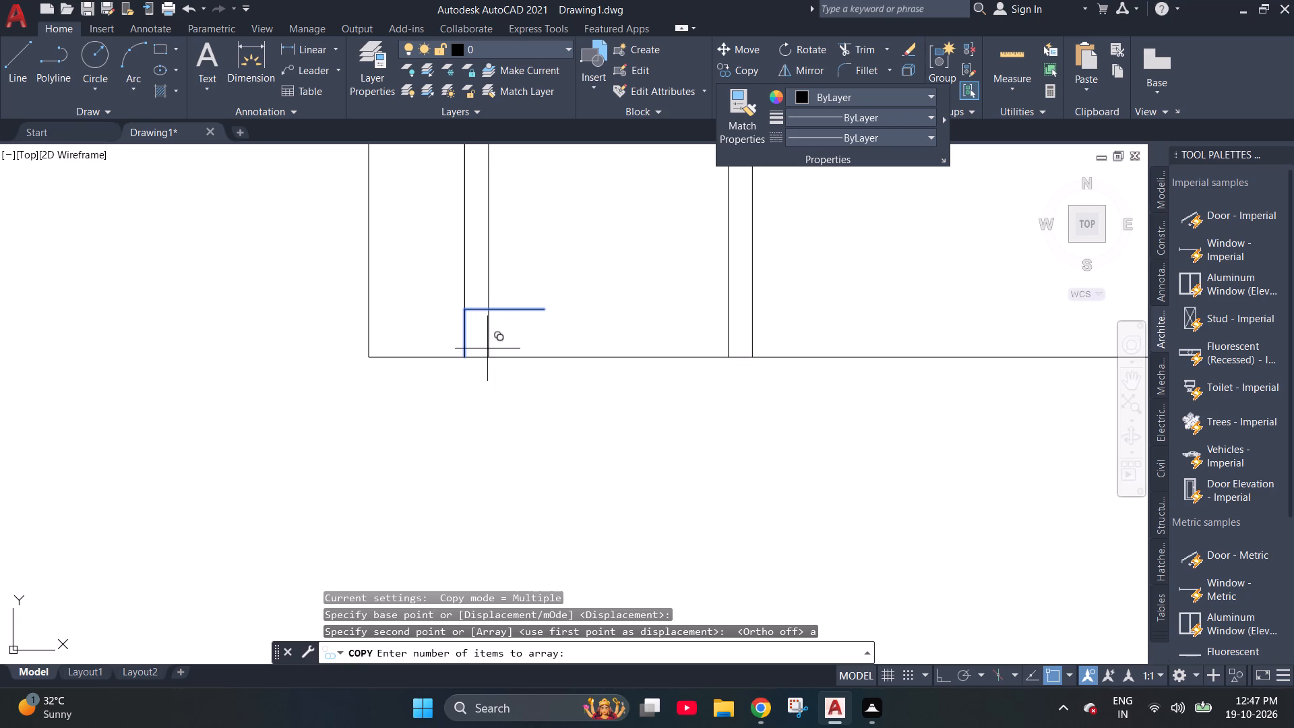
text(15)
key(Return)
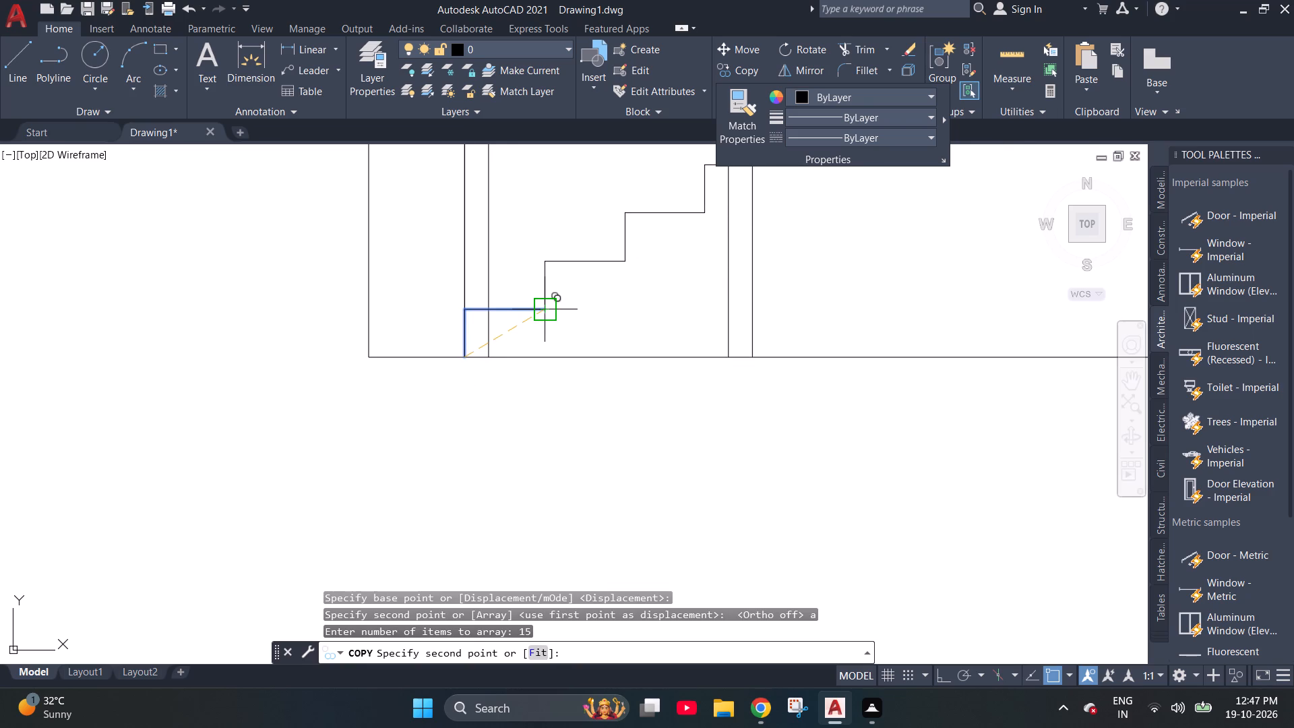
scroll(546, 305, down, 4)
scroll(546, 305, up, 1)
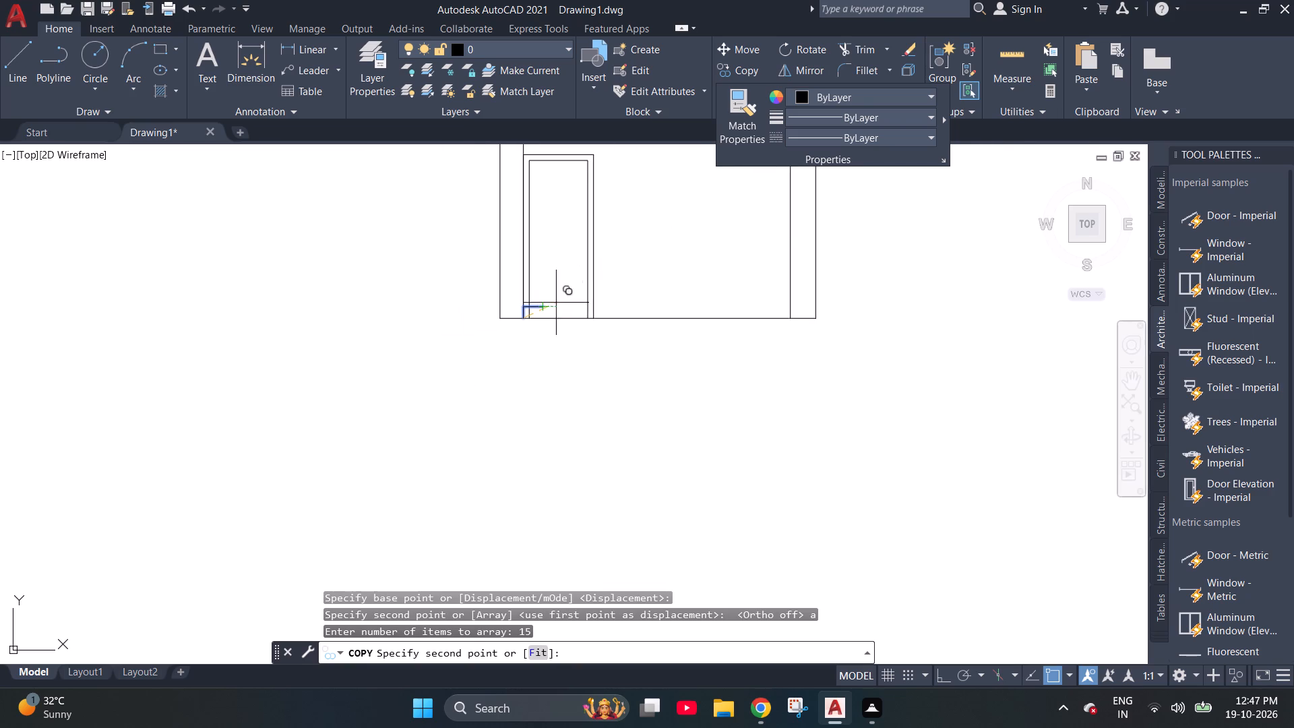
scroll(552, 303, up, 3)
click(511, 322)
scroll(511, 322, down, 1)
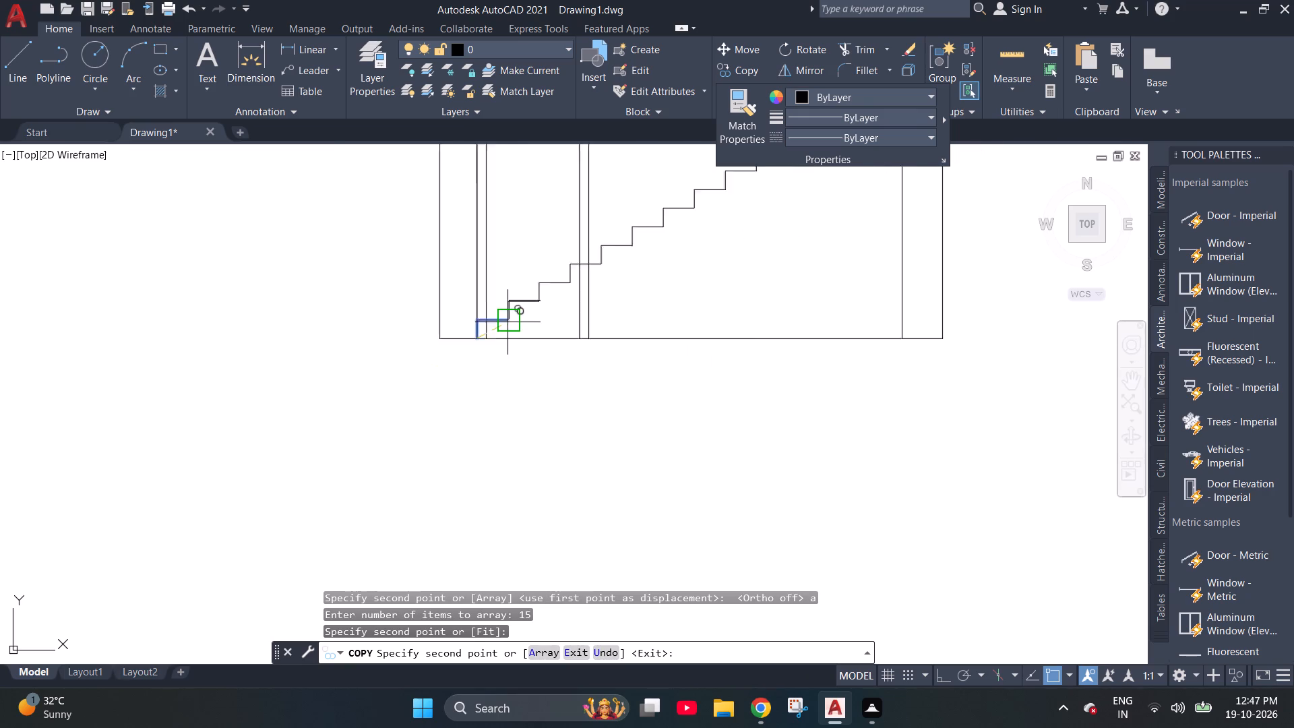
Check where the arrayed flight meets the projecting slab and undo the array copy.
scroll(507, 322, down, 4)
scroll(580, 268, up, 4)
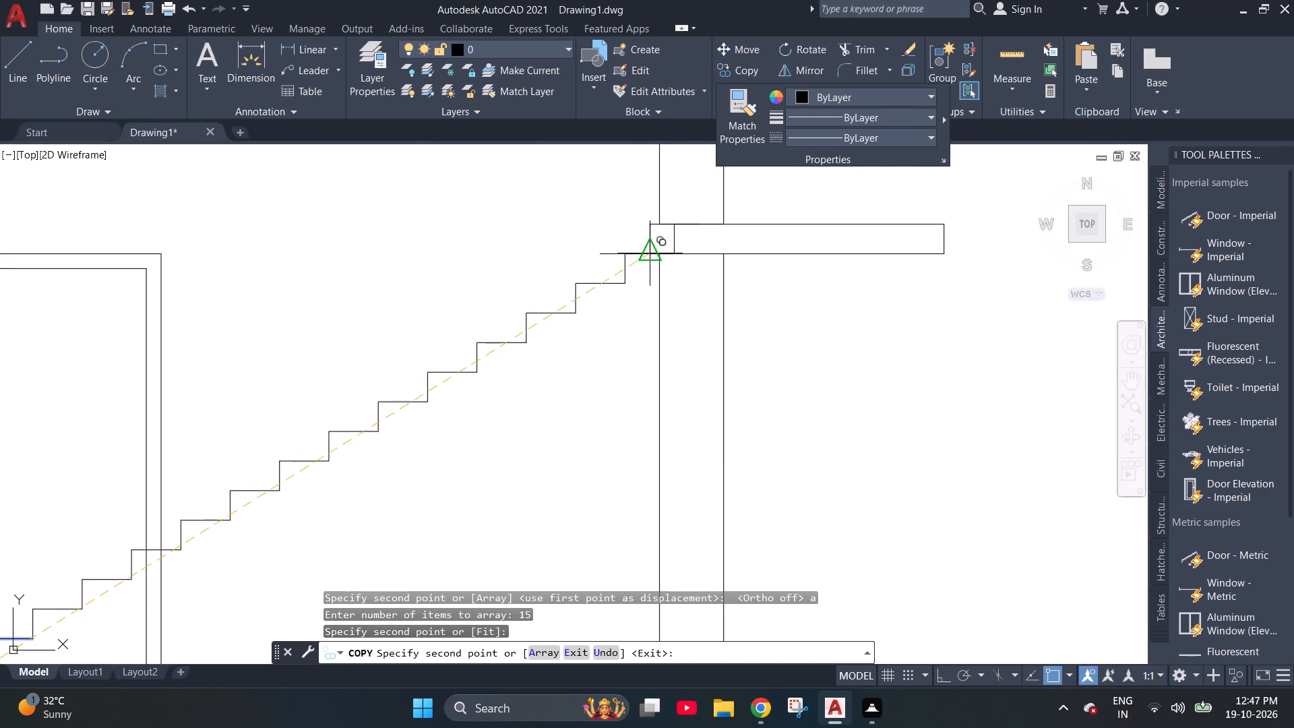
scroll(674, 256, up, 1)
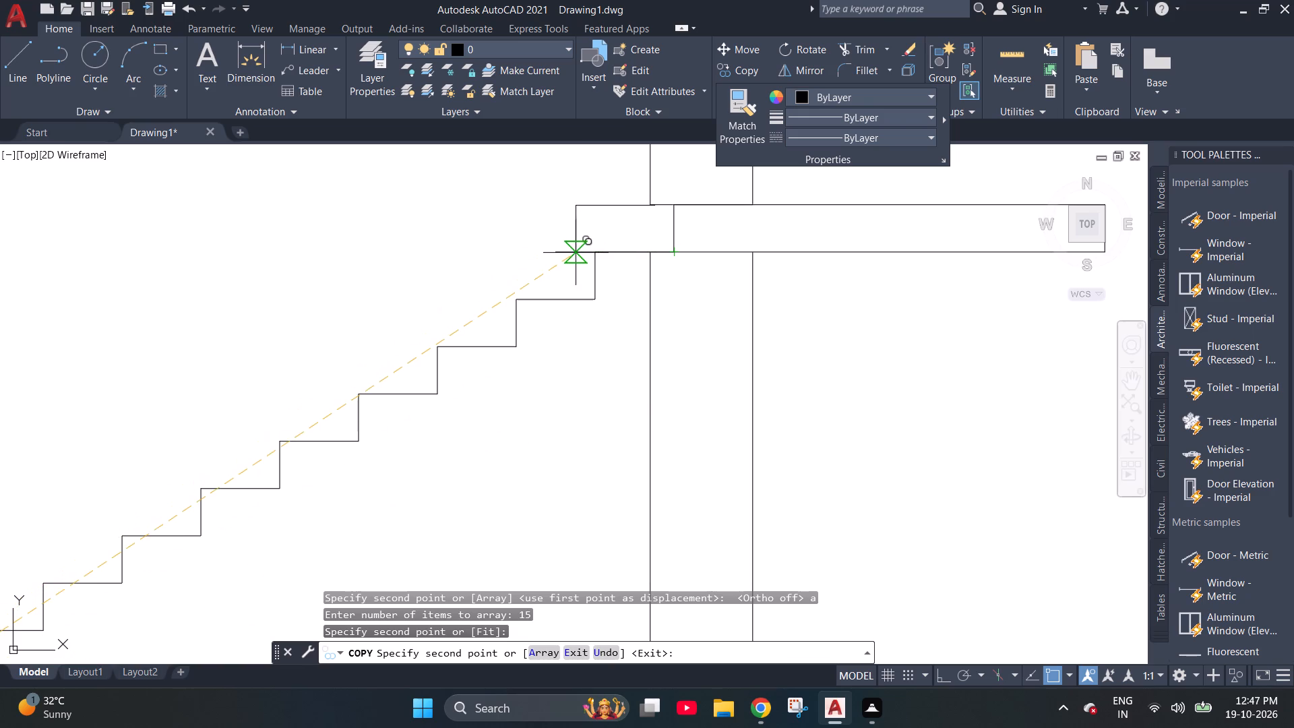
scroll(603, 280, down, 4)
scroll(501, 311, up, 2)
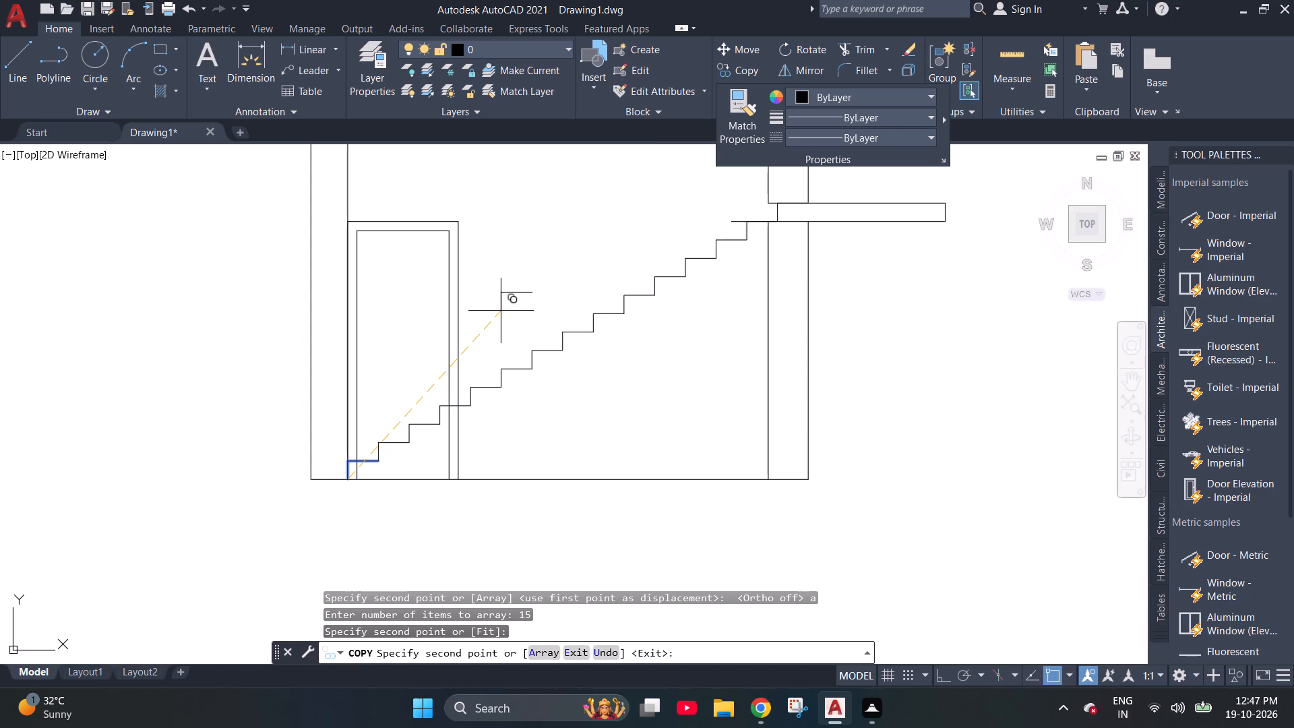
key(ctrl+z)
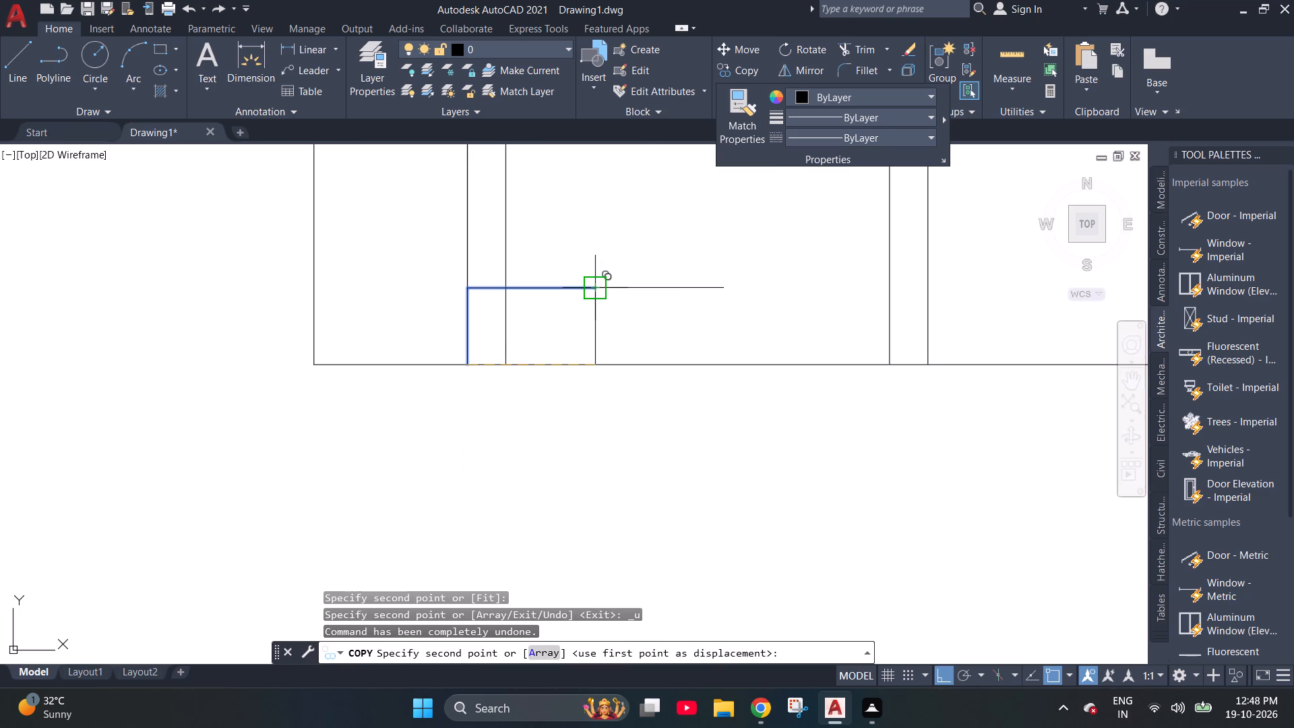
Array-copy the first riser and tread with 15 items, placing the second item at the tread's free end.
key(F8)
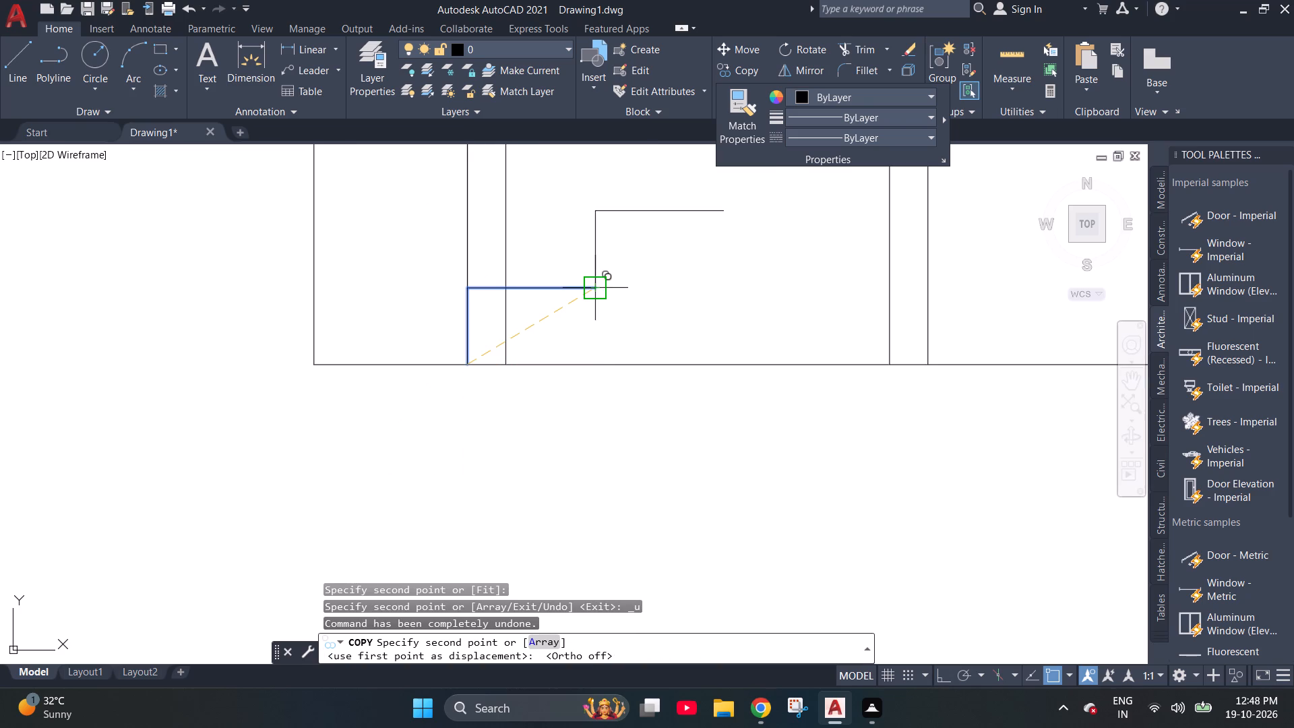
text(a)
key(space)
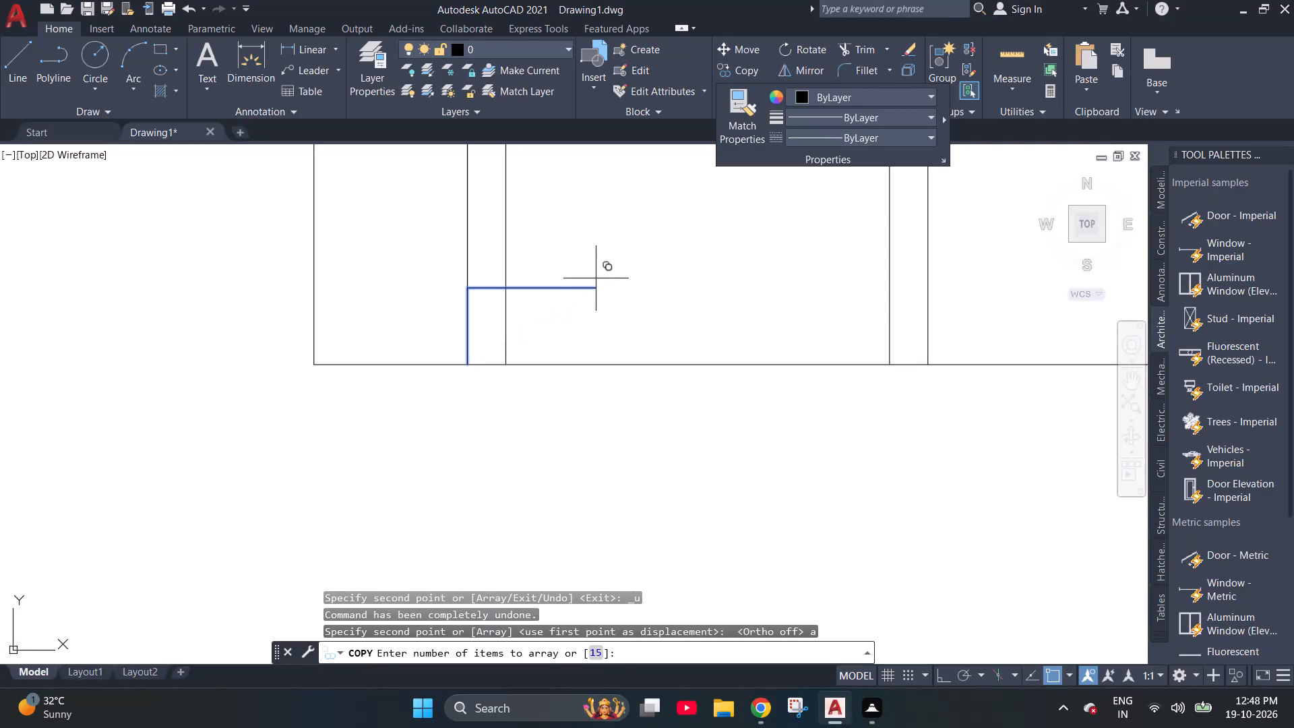
text(15)
key(space)
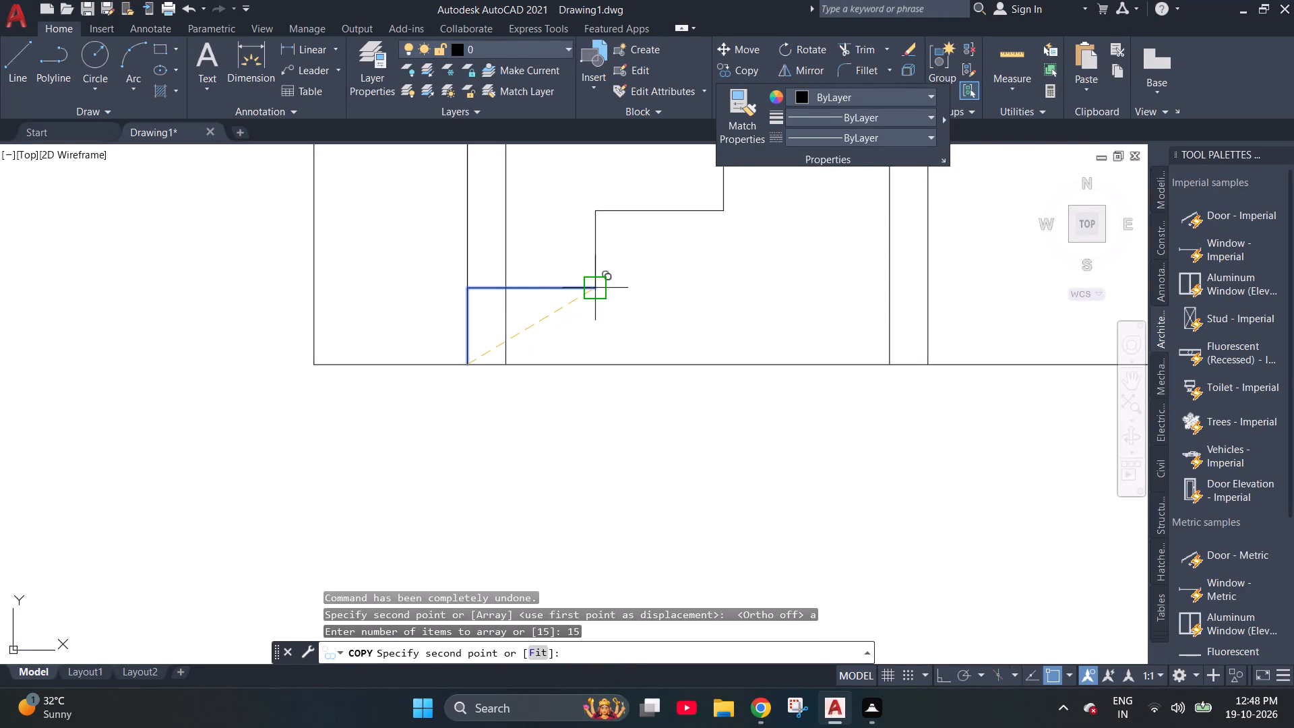
scroll(559, 355, down, 4)
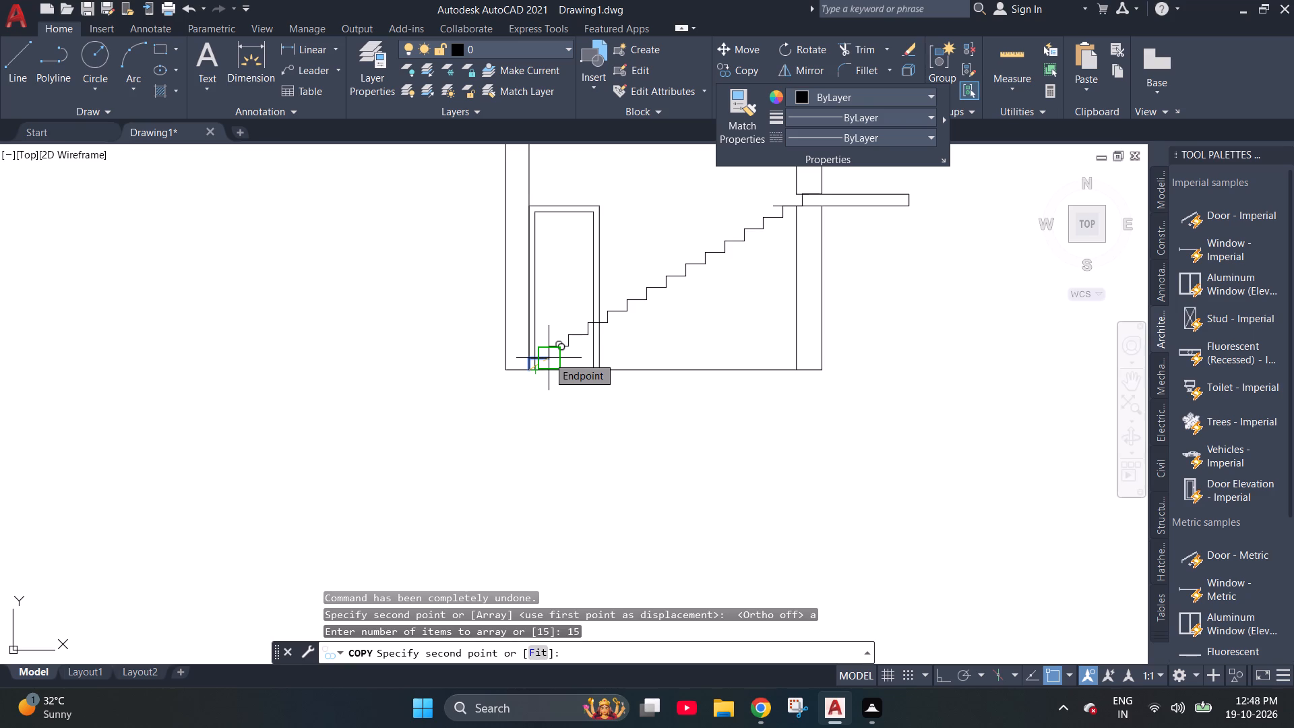
click(548, 357)
key(Escape)
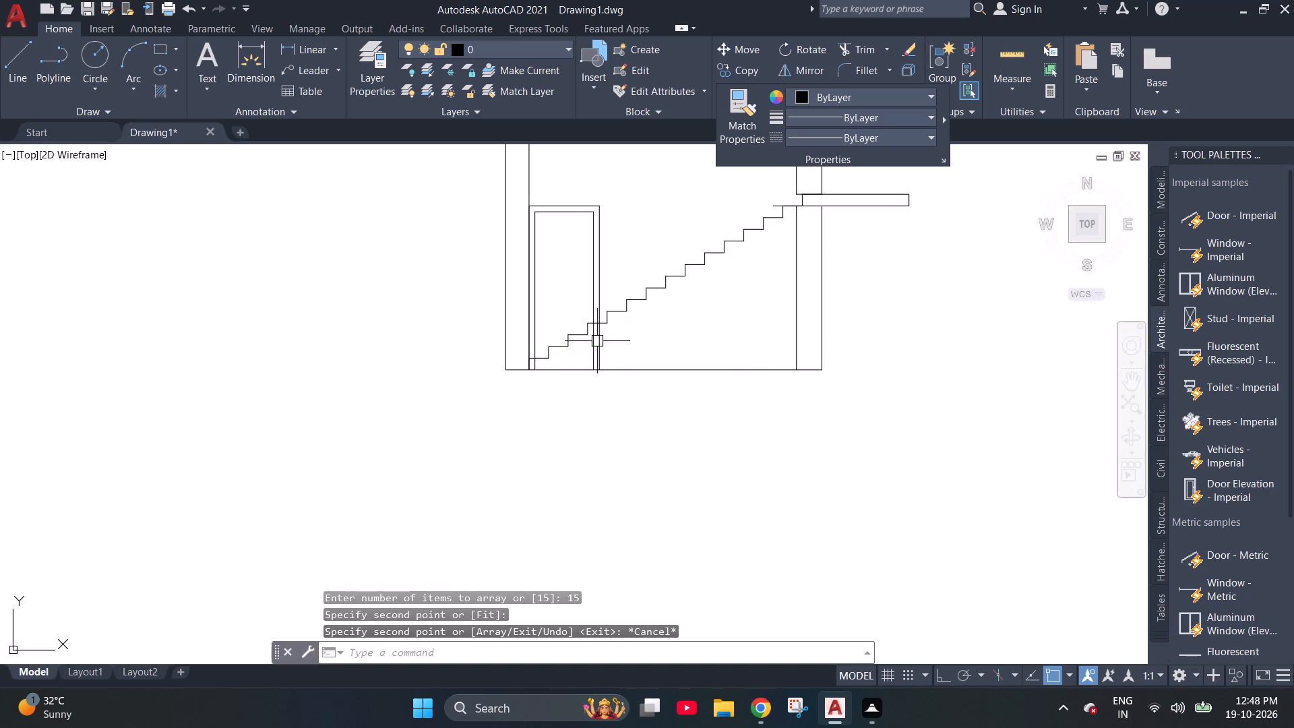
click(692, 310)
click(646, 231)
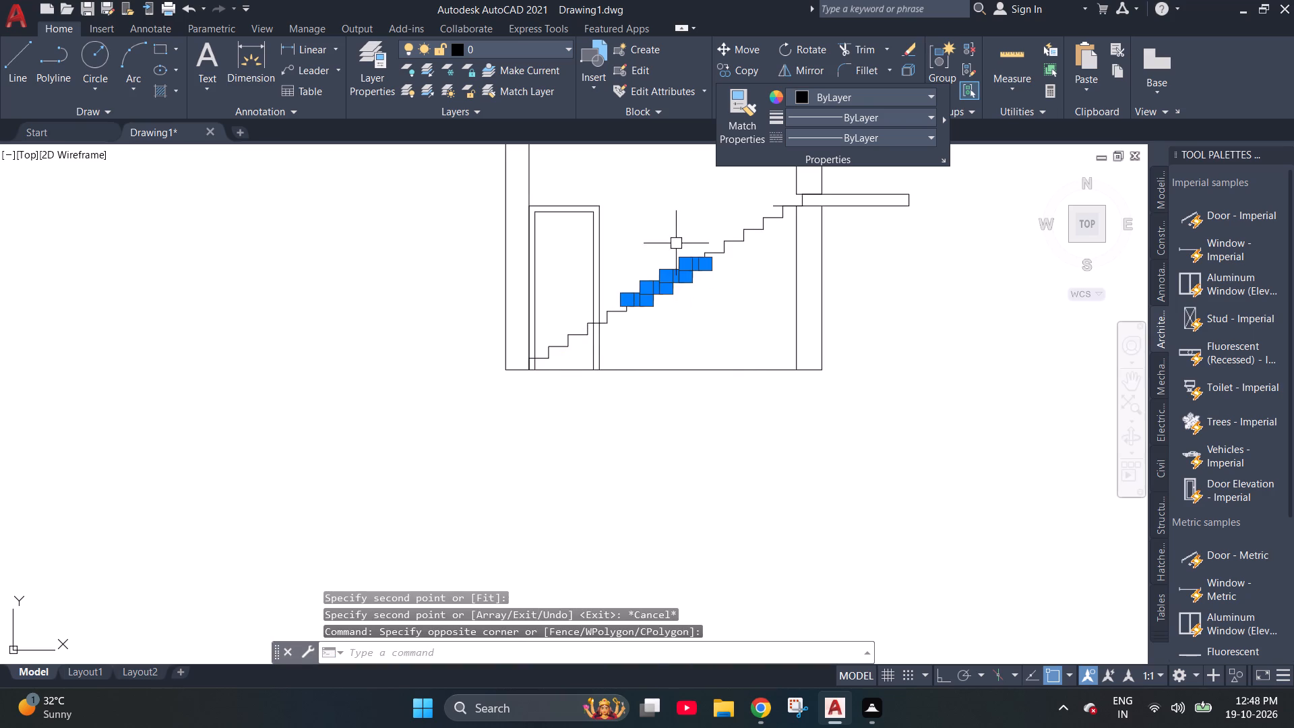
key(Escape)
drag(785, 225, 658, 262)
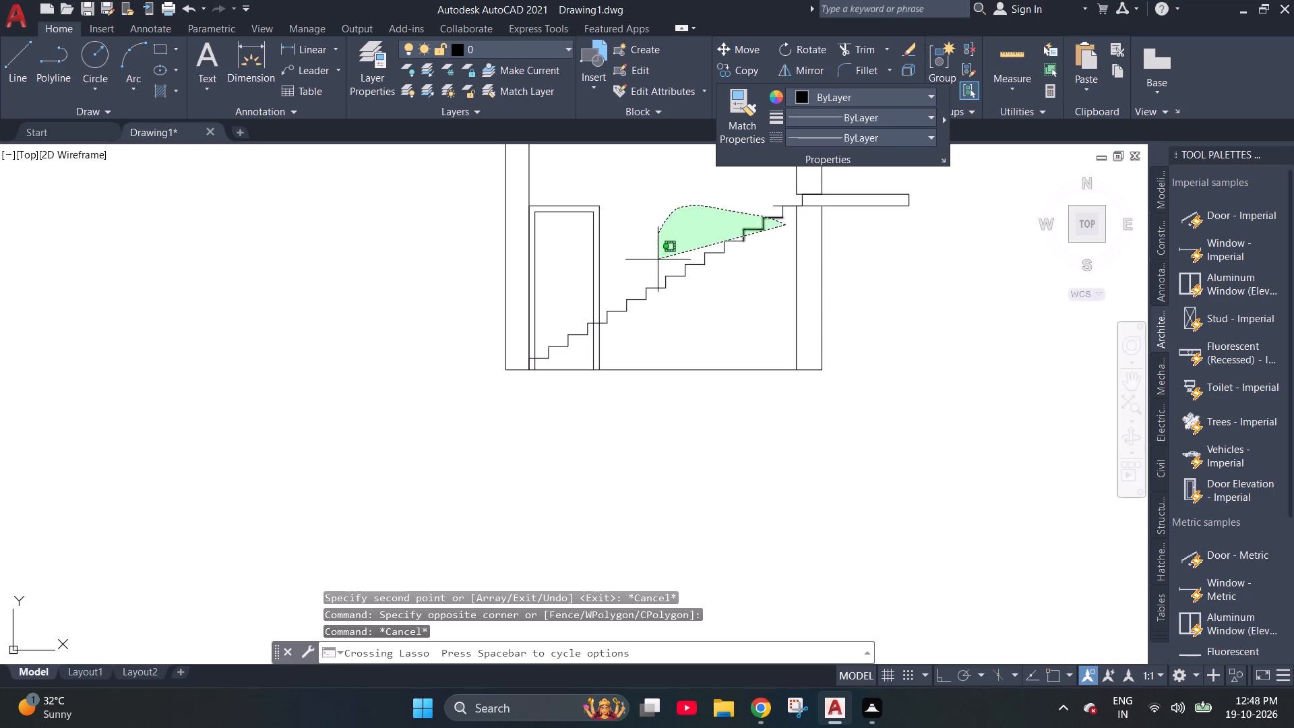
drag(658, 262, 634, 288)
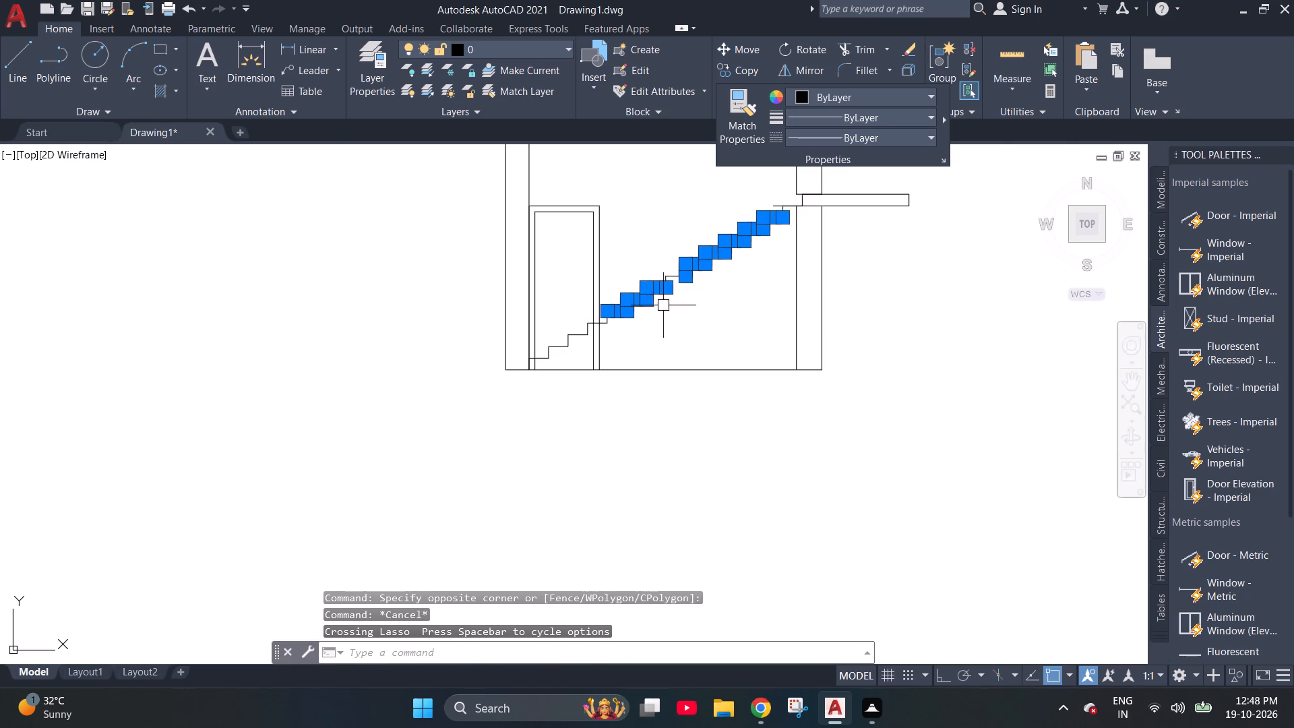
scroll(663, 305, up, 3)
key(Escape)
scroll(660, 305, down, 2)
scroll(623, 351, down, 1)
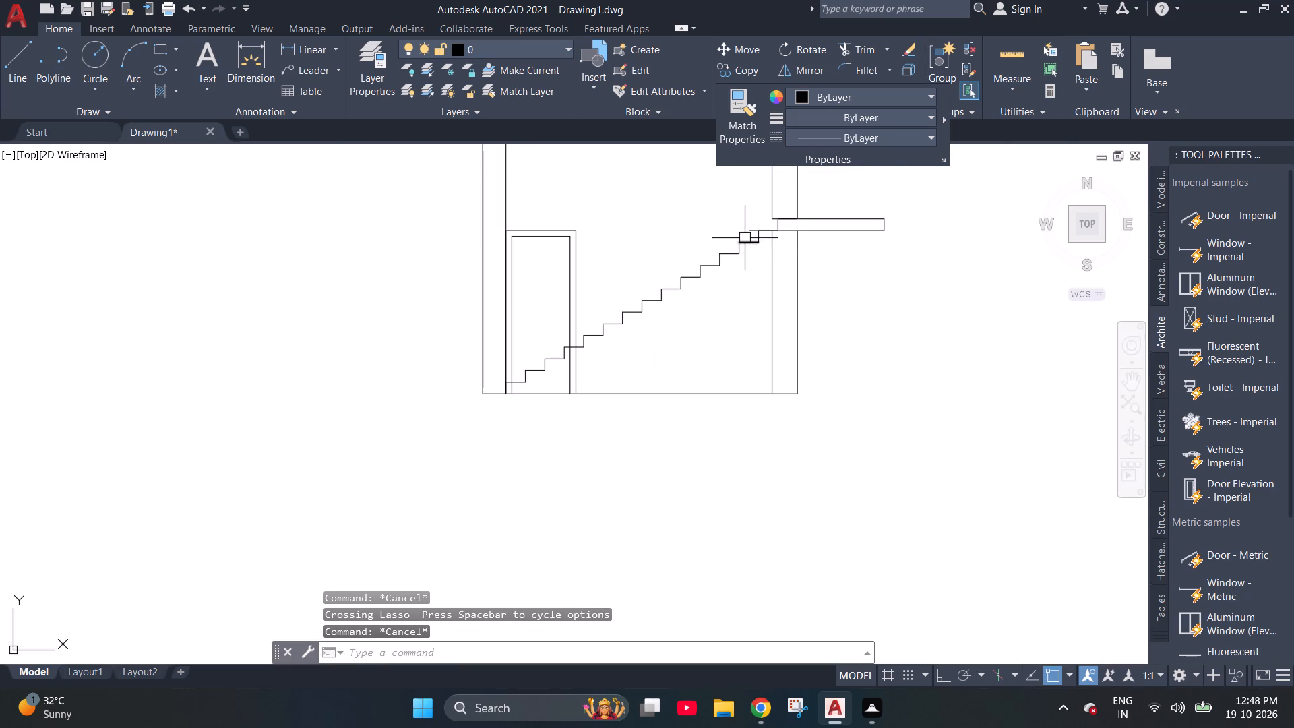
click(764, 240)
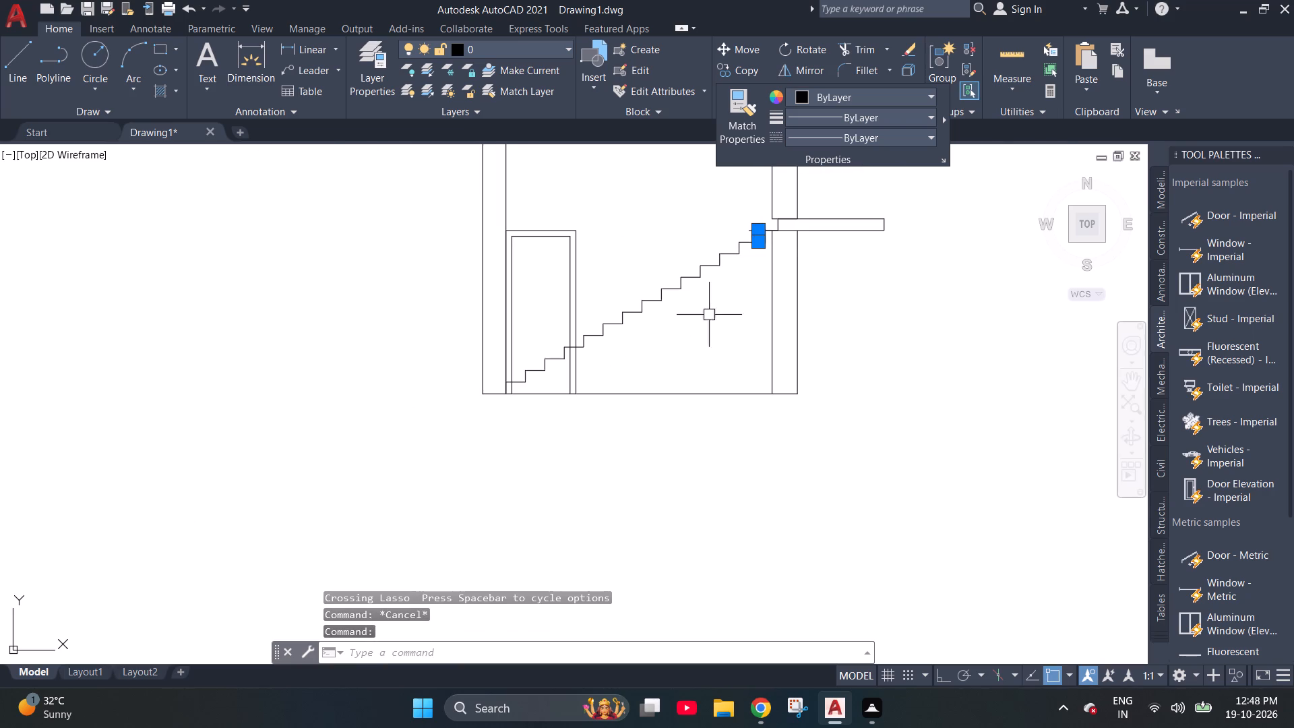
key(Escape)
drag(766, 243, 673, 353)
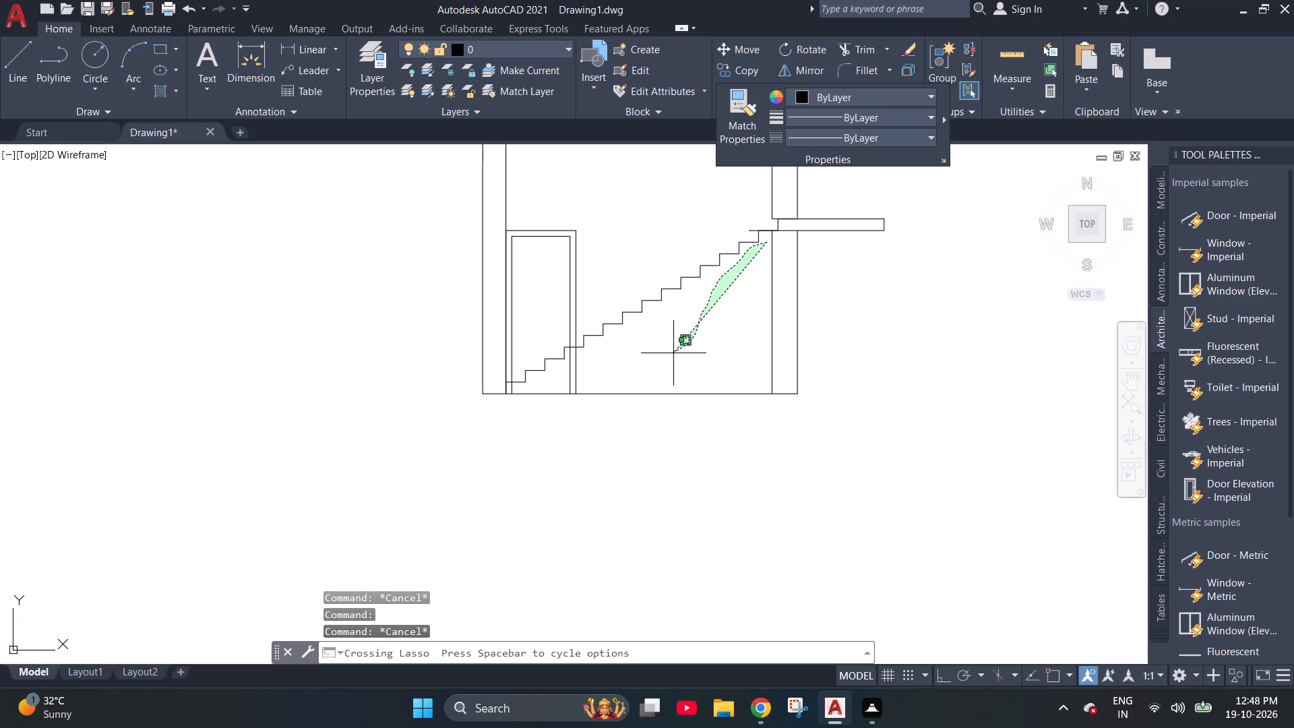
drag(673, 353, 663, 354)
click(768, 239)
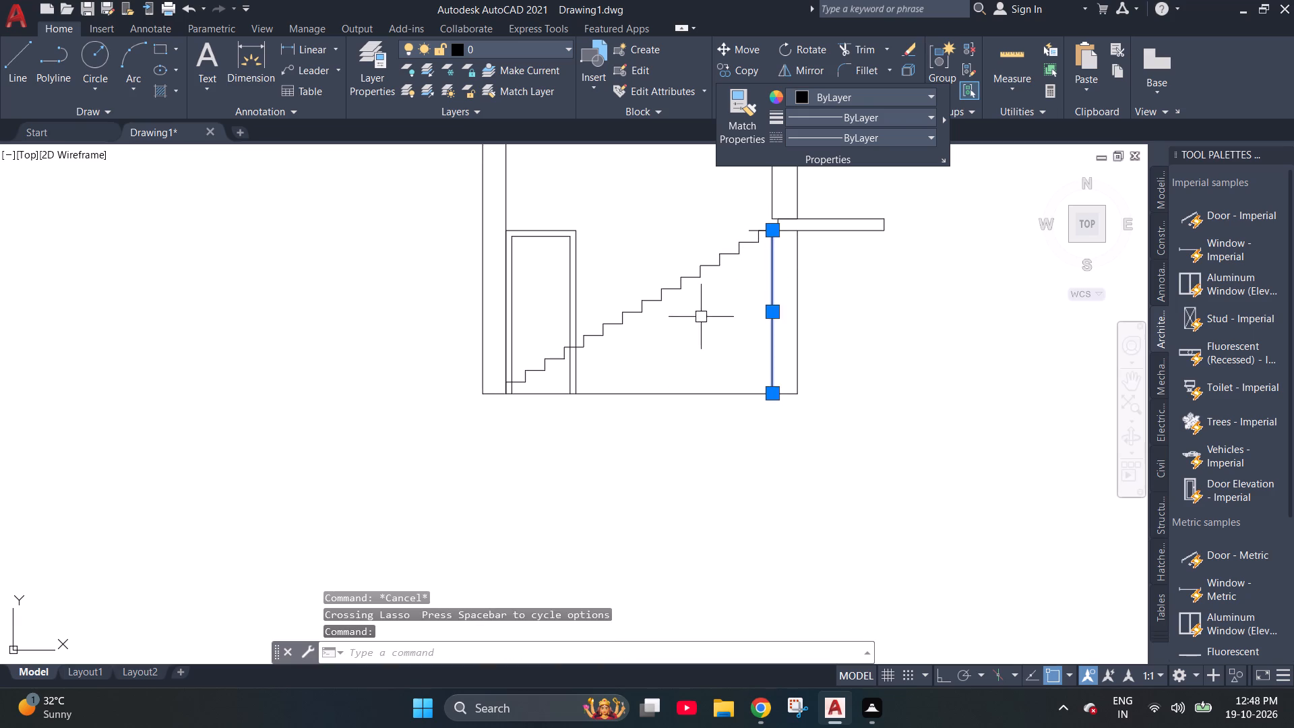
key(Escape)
Move all the flight's risers and treads from the top tread's free end to where the upper right wall's inner face meets the slab top.
scroll(761, 255, up, 2)
click(767, 226)
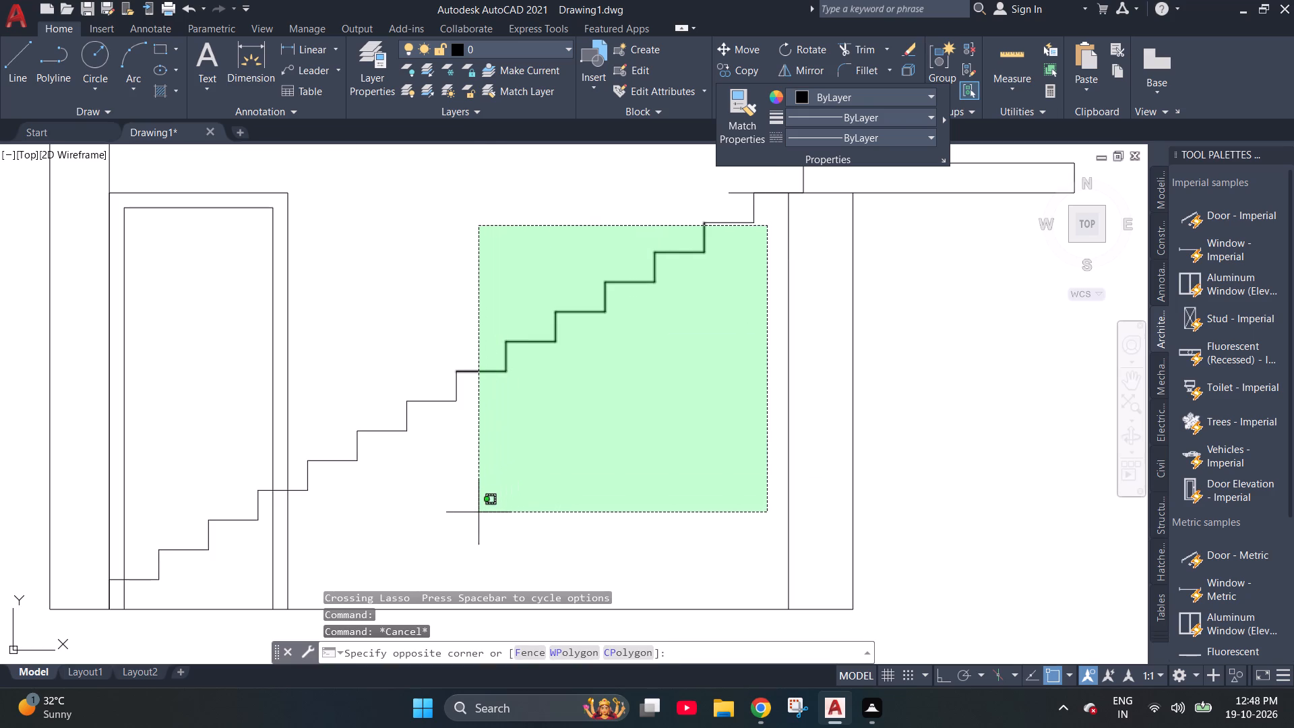
click(300, 590)
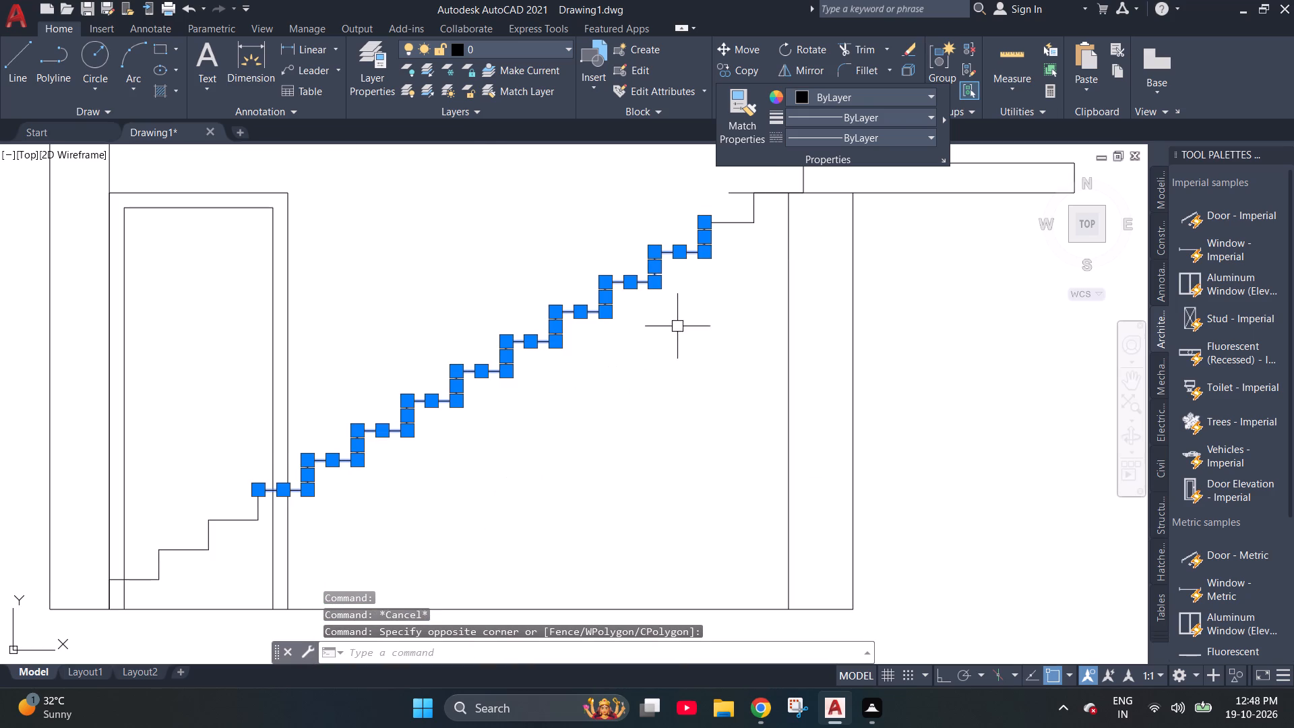
click(725, 220)
click(753, 208)
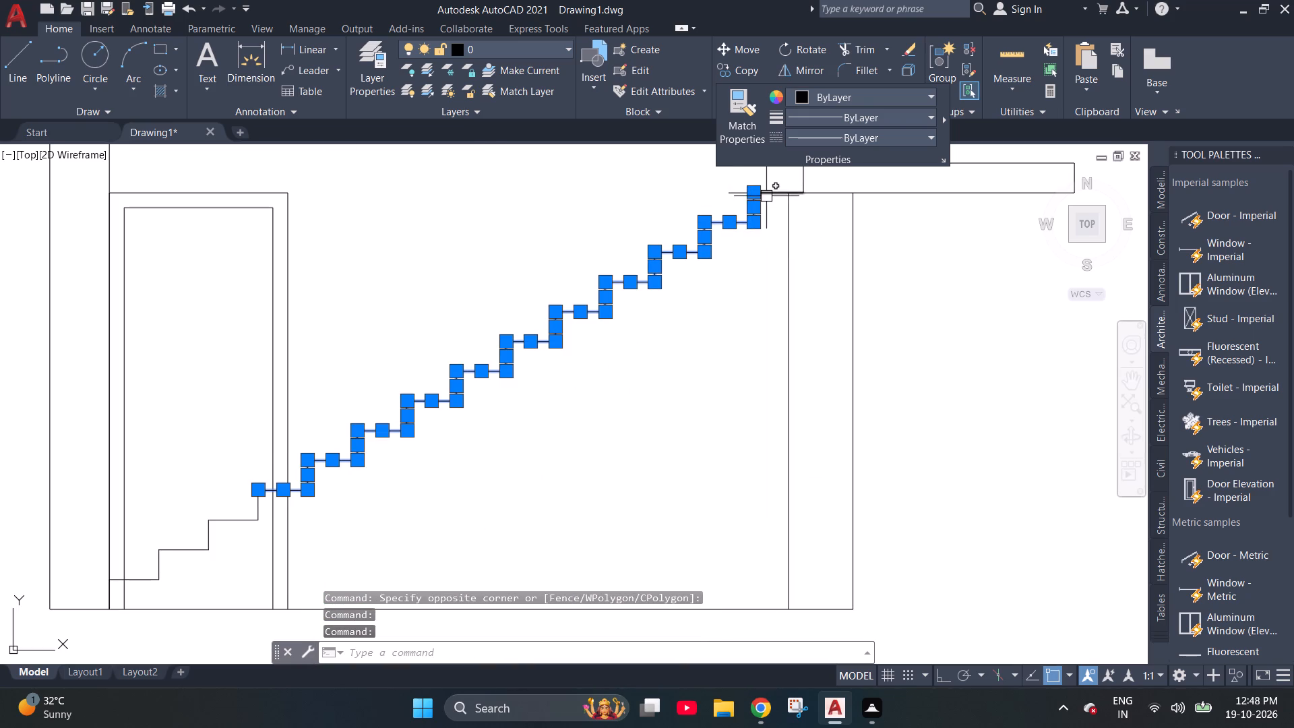
click(767, 195)
scroll(706, 280, down, 1)
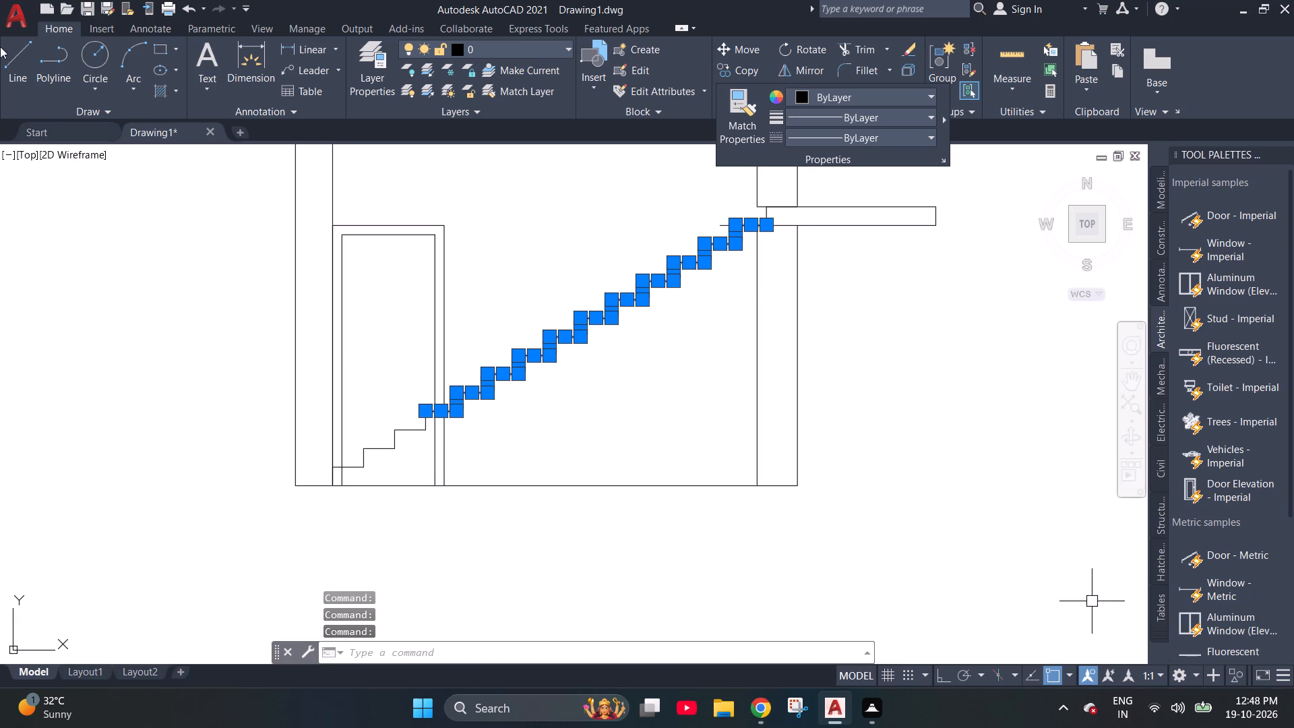
scroll(303, 489, up, 3)
click(421, 450)
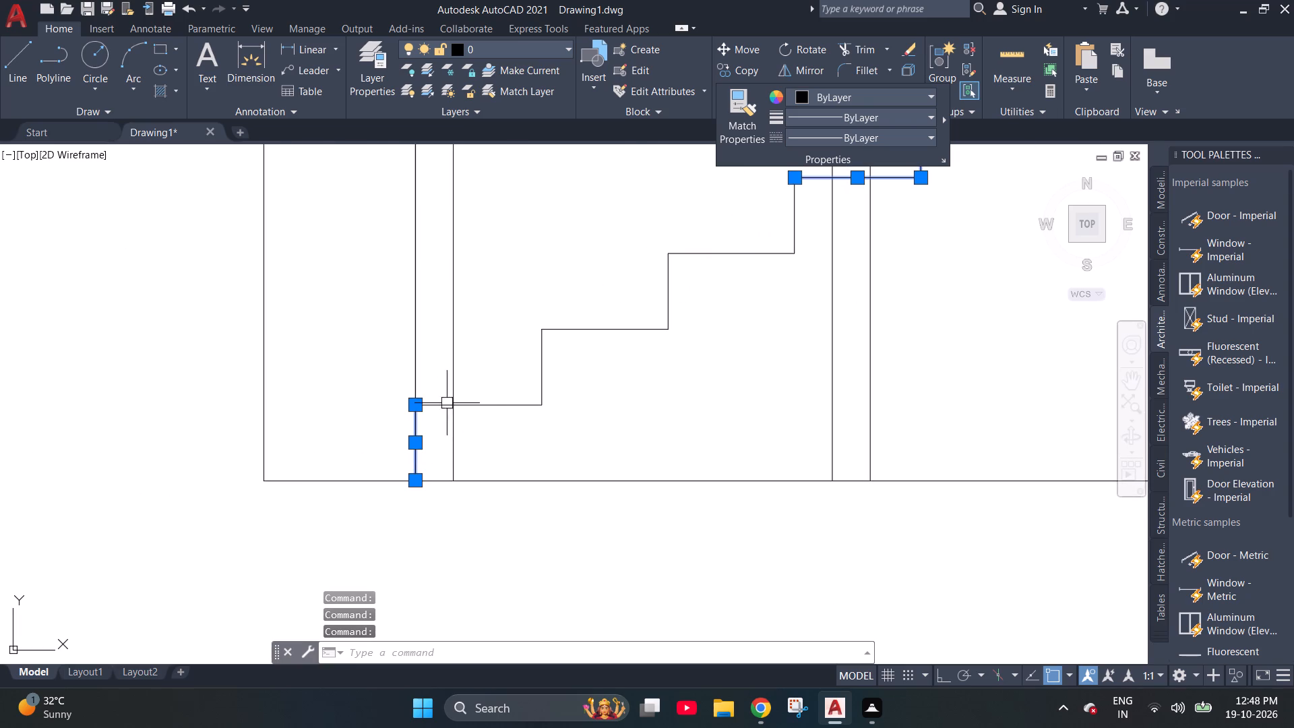
click(466, 411)
click(549, 357)
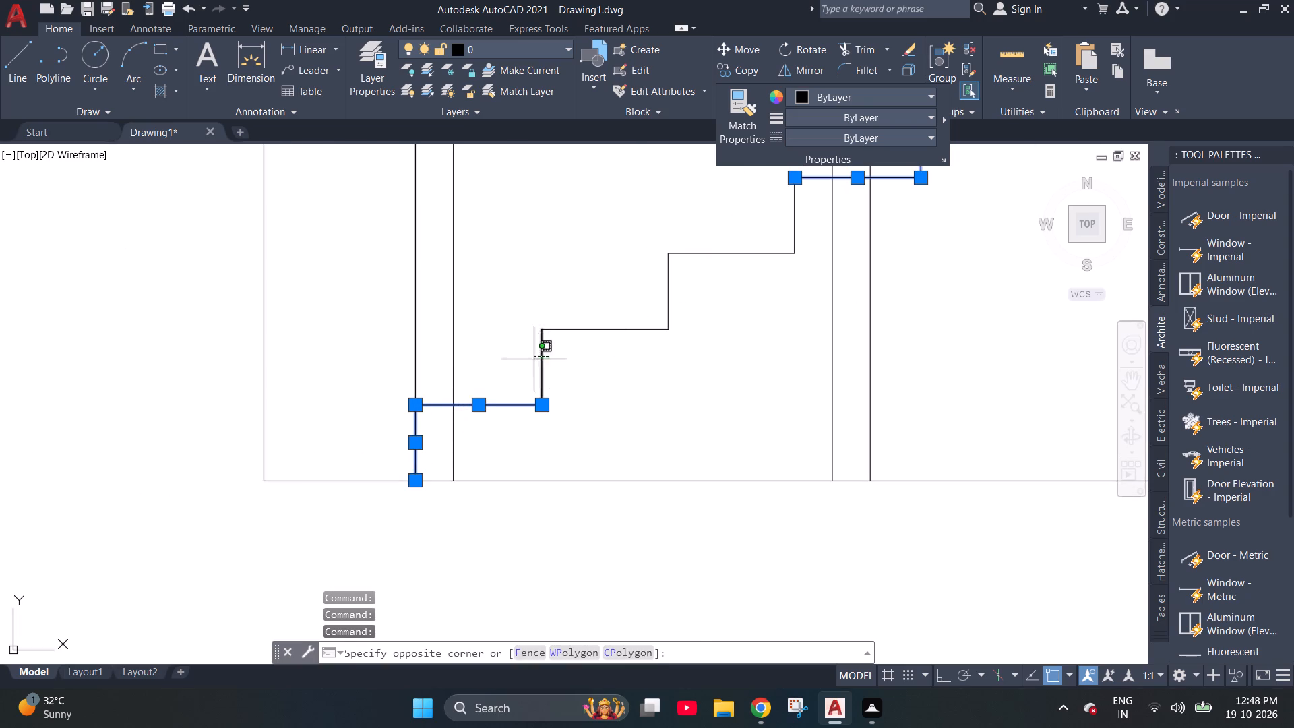
click(532, 362)
click(603, 329)
click(674, 296)
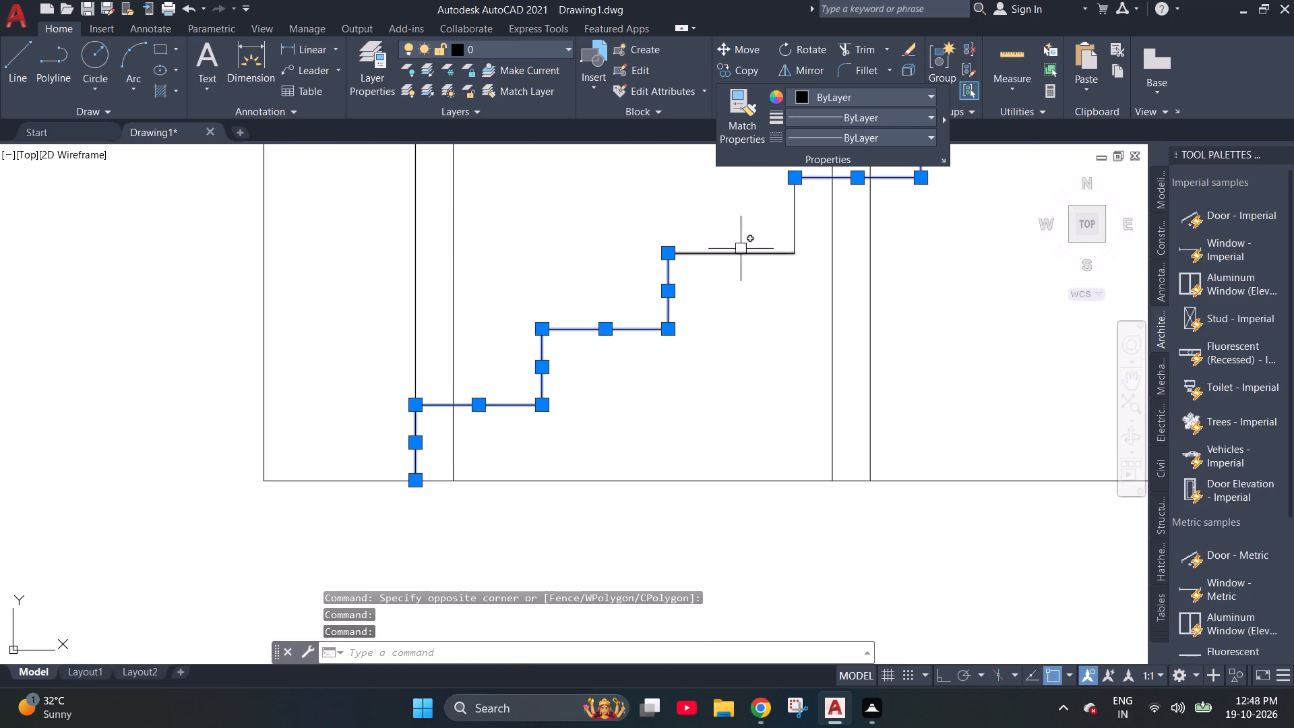
click(737, 254)
click(799, 222)
scroll(638, 342, down, 4)
text(m)
key(space)
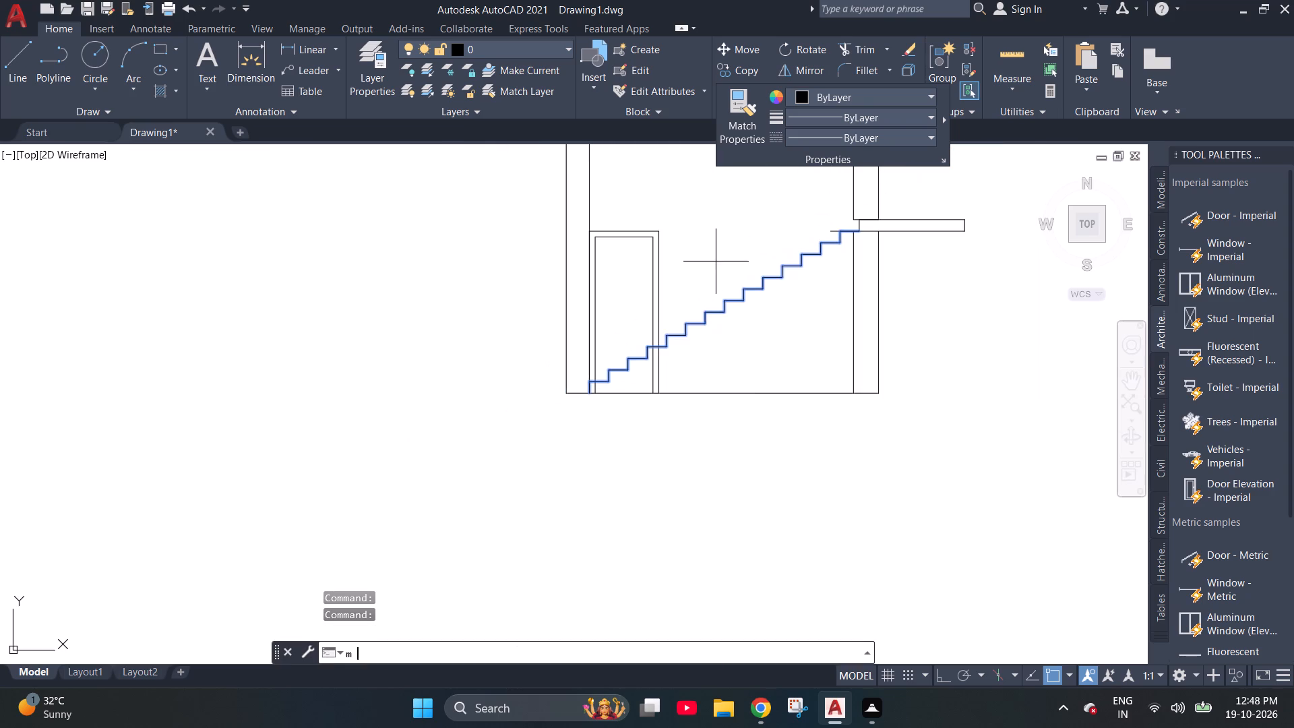
scroll(855, 222, up, 3)
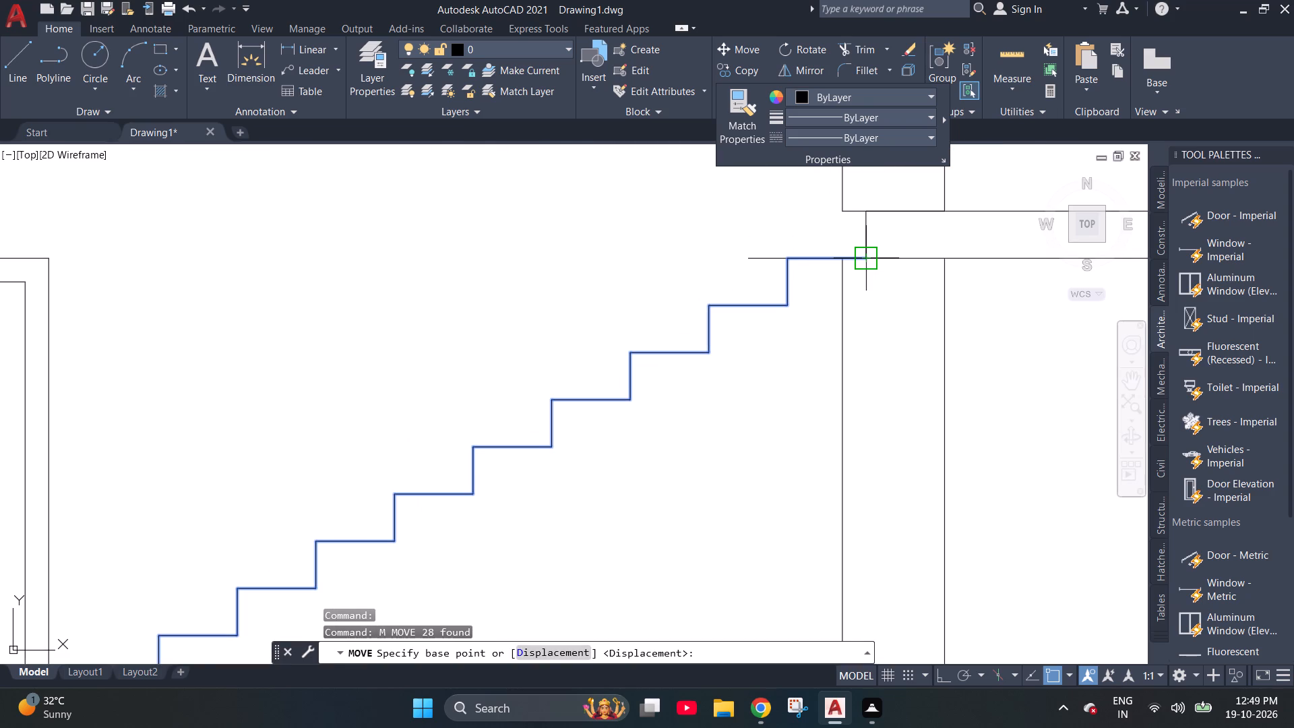
click(861, 262)
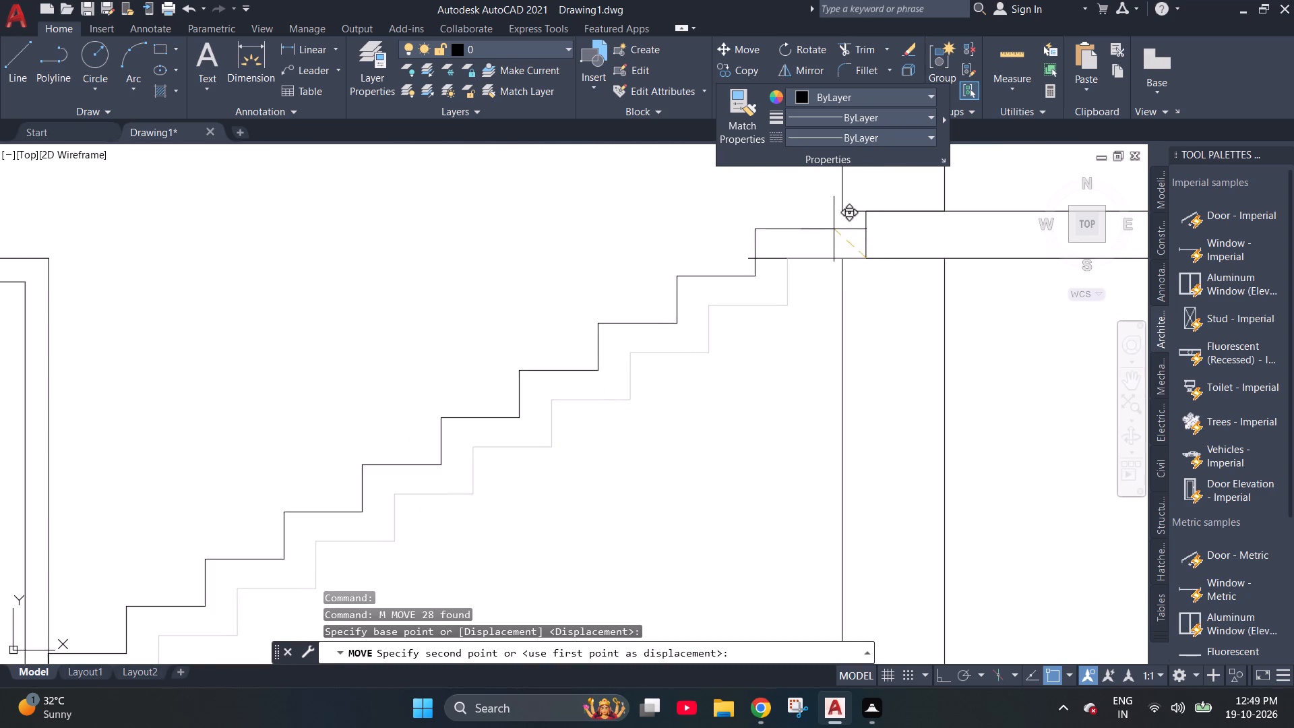
click(838, 213)
scroll(813, 247, down, 2)
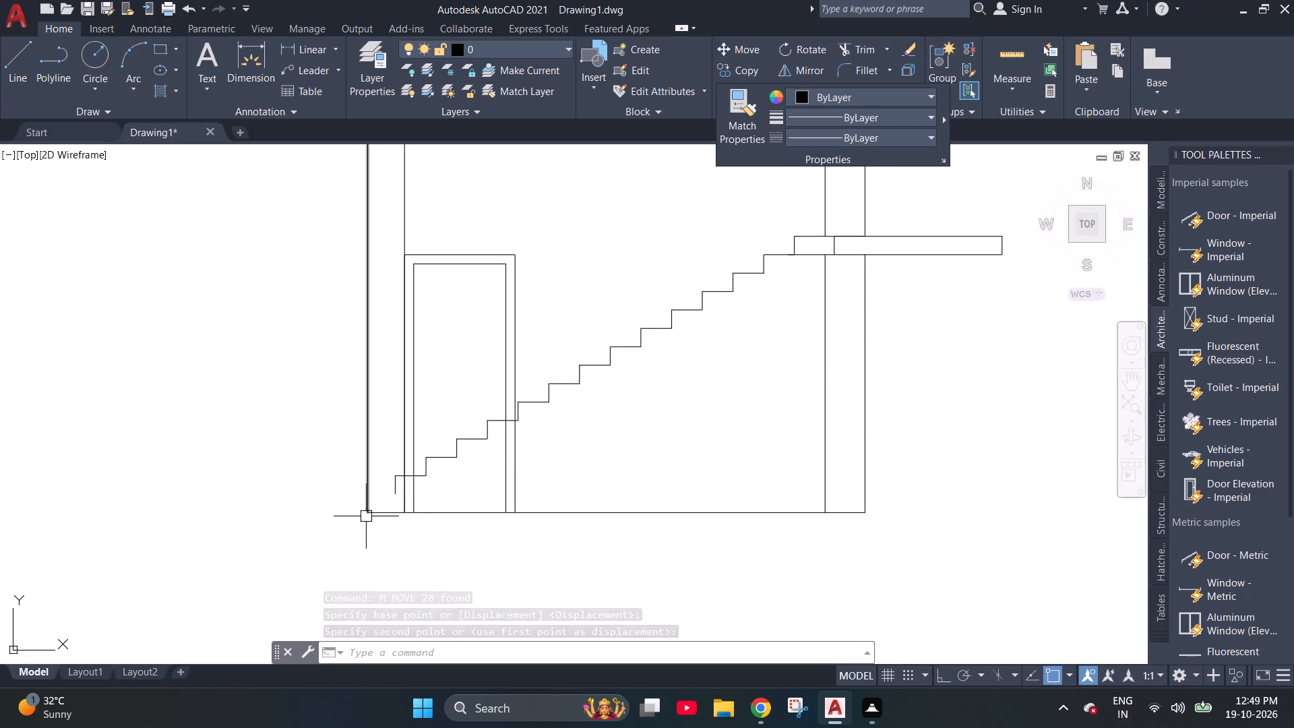
Join the flight's risers and treads below the slab's underside level into a single polyline, leaving out the topmost riser and tread.
click(436, 455)
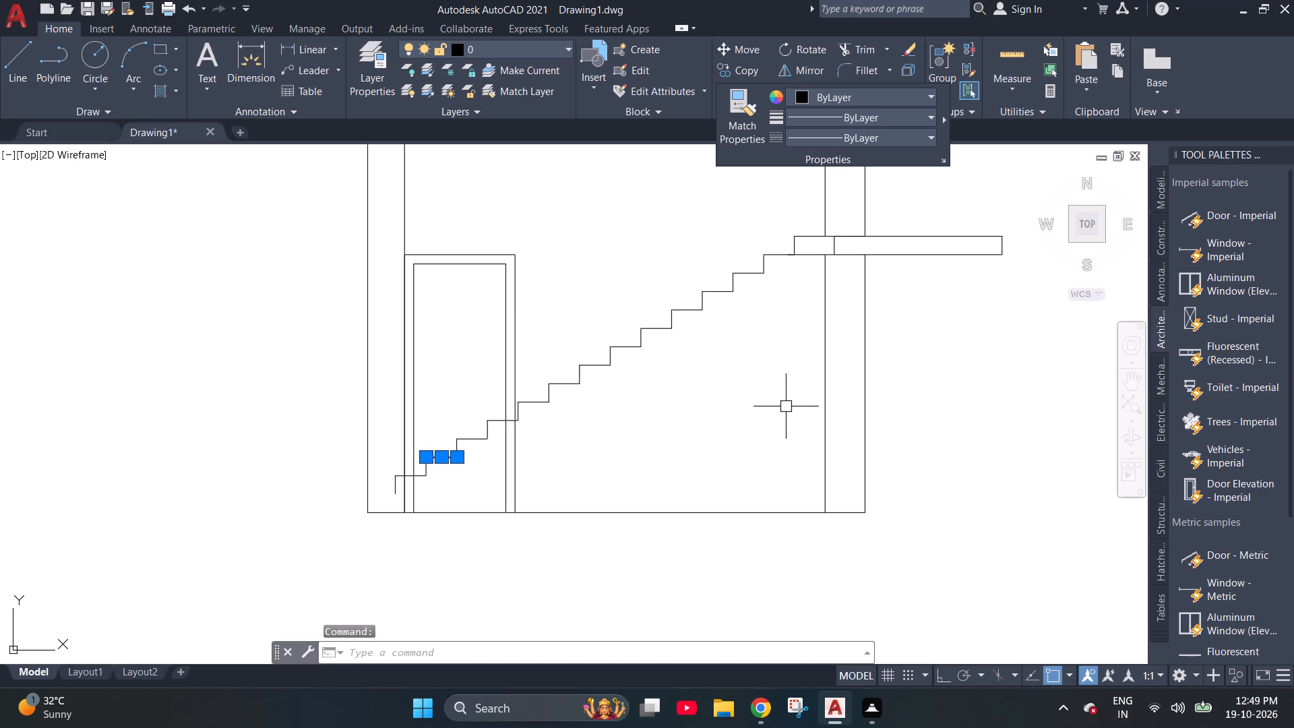
click(787, 334)
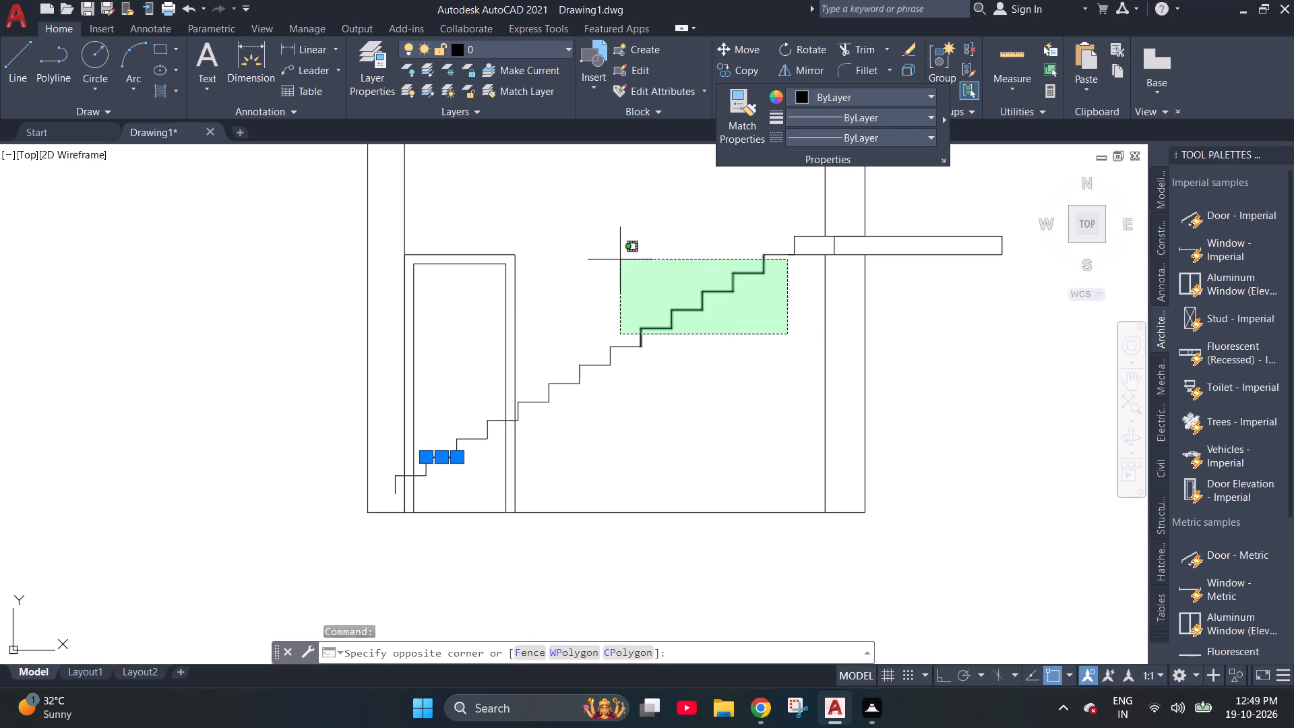
click(615, 233)
click(615, 505)
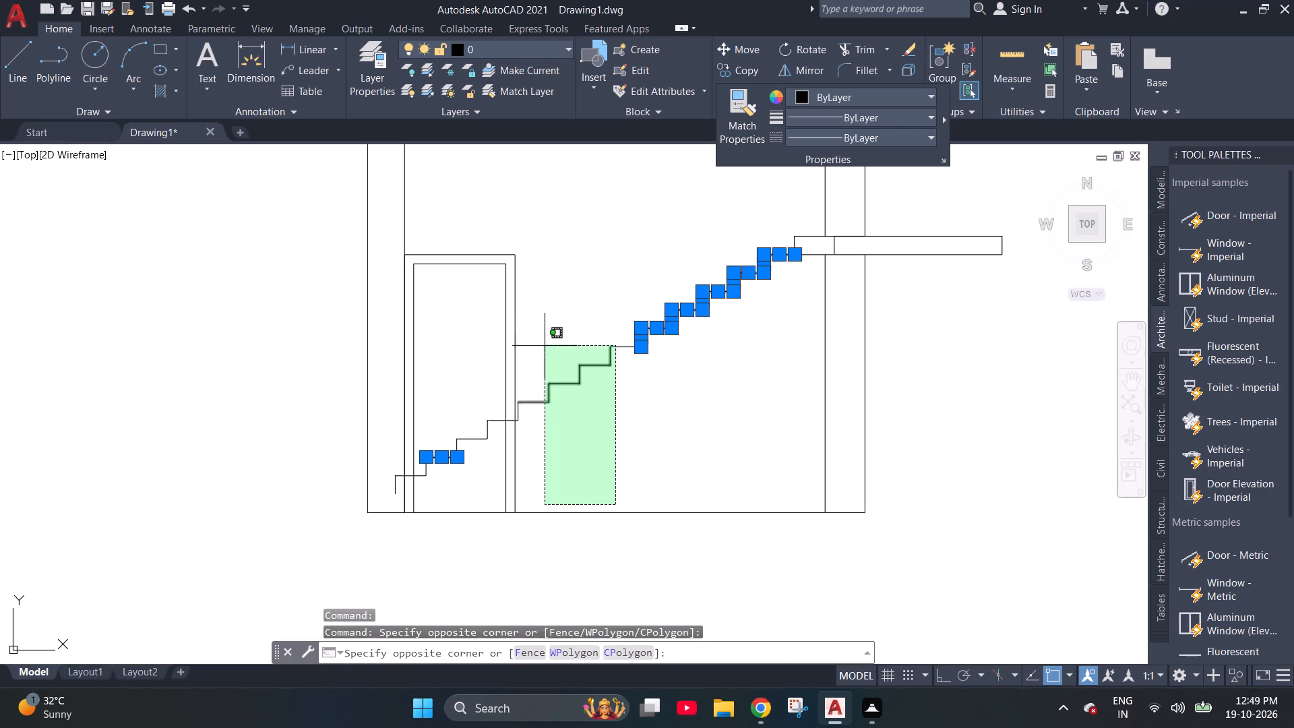
click(537, 324)
scroll(449, 495, up, 2)
drag(464, 482, 457, 472)
click(394, 330)
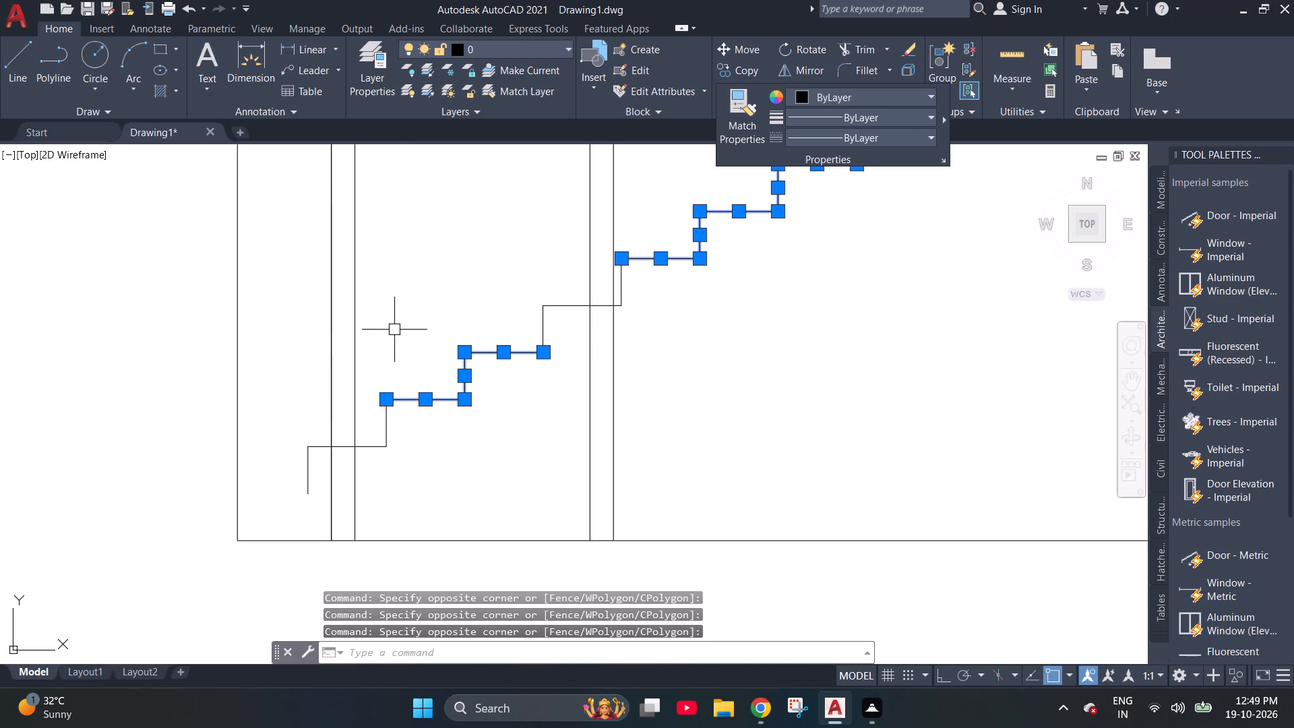
drag(544, 316, 551, 315)
click(591, 306)
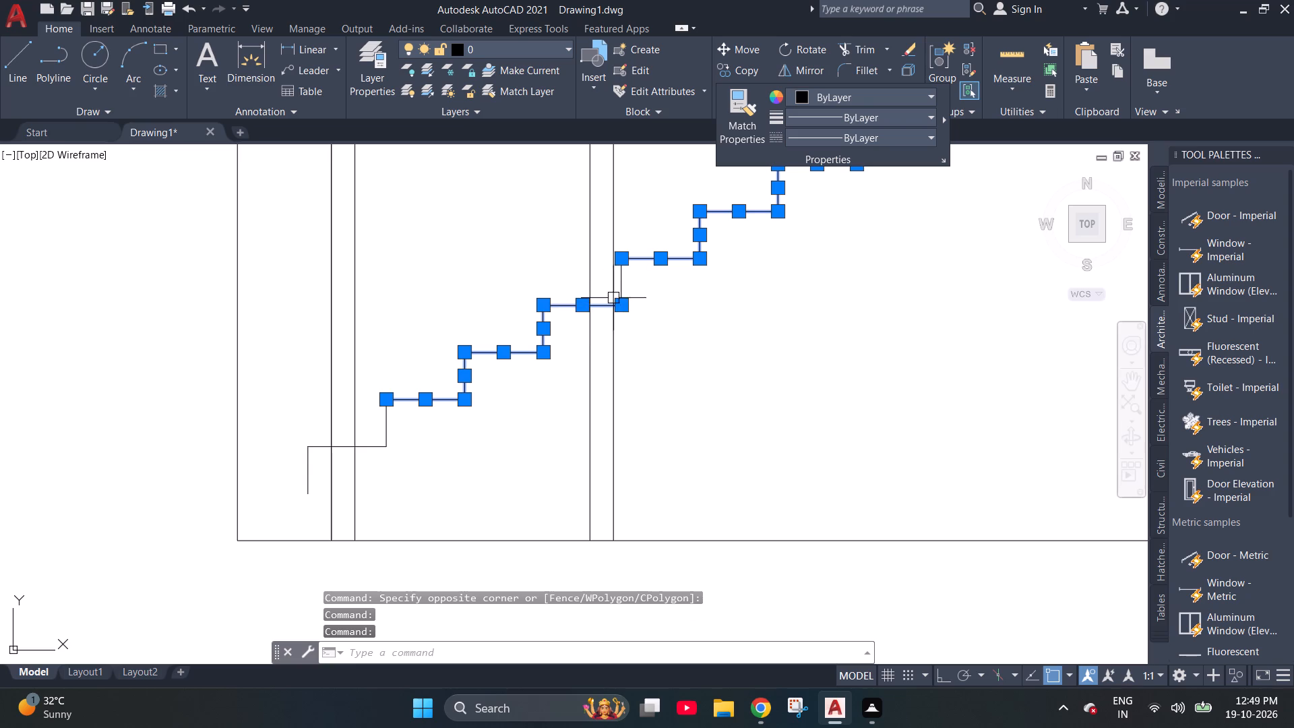
click(627, 275)
click(615, 295)
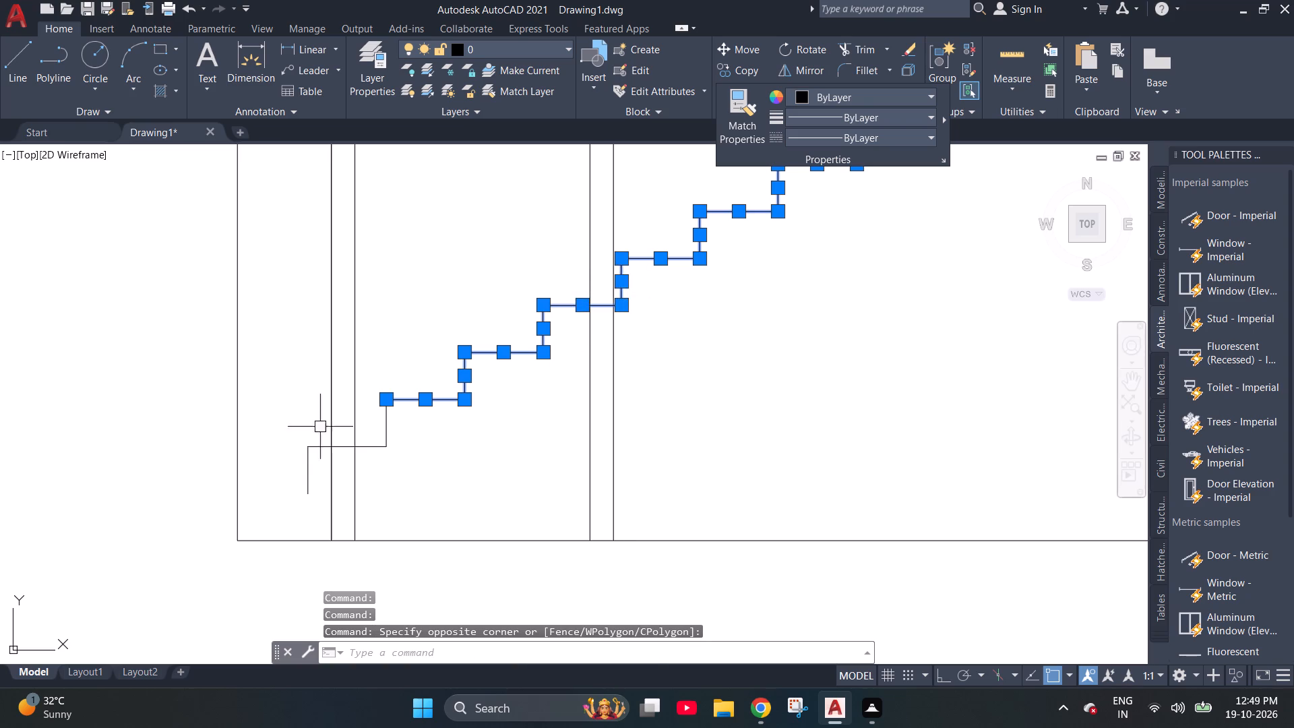
click(301, 461)
click(319, 448)
click(302, 476)
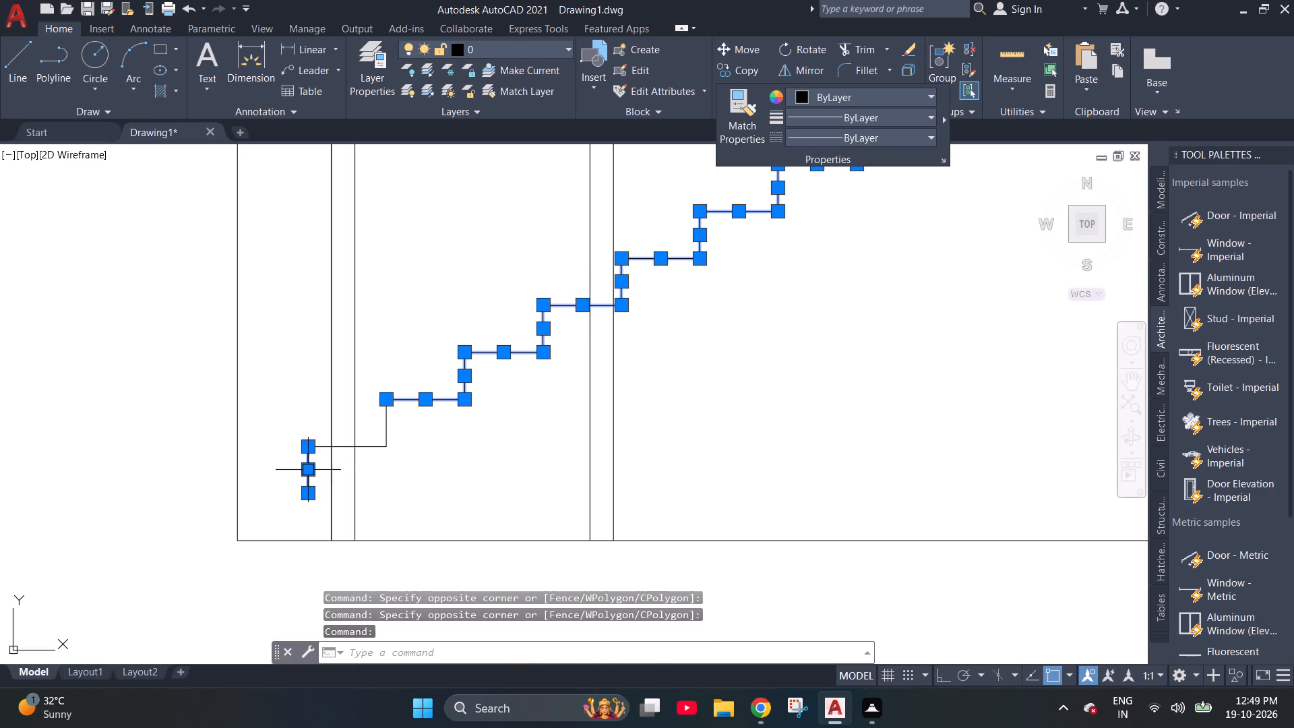
click(365, 448)
click(388, 431)
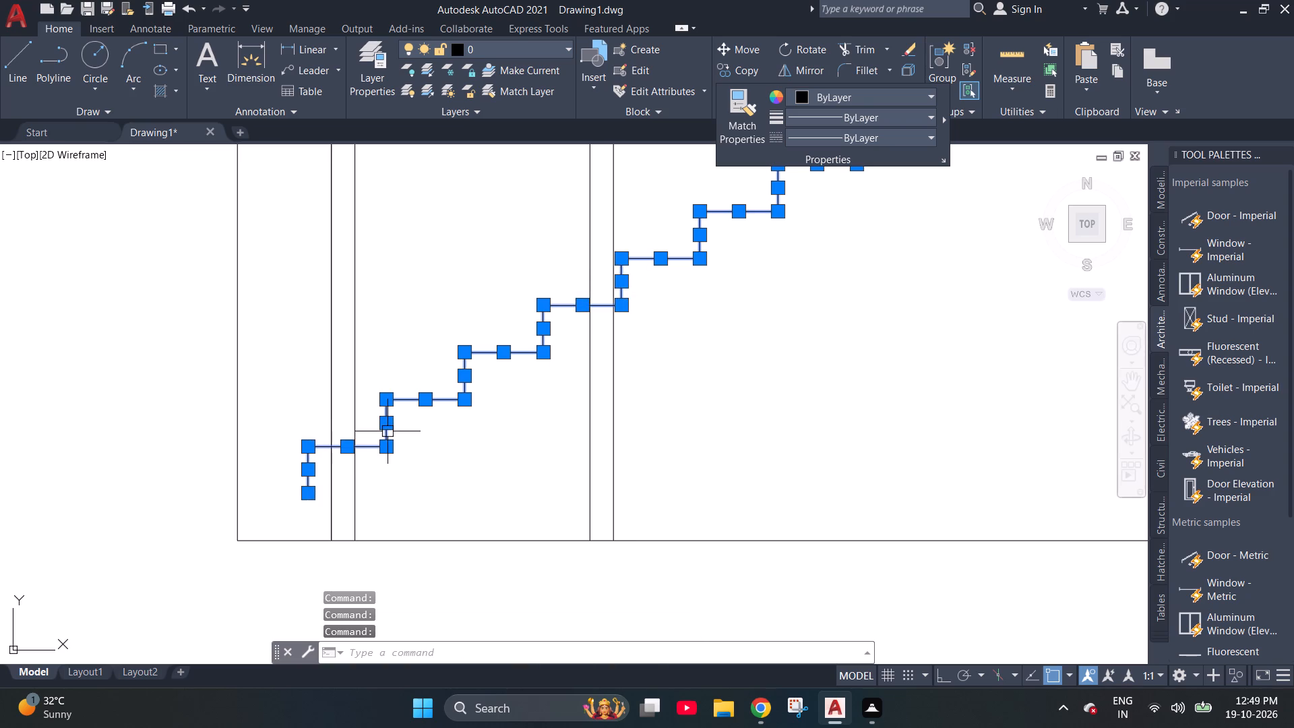
key(j)
key(space)
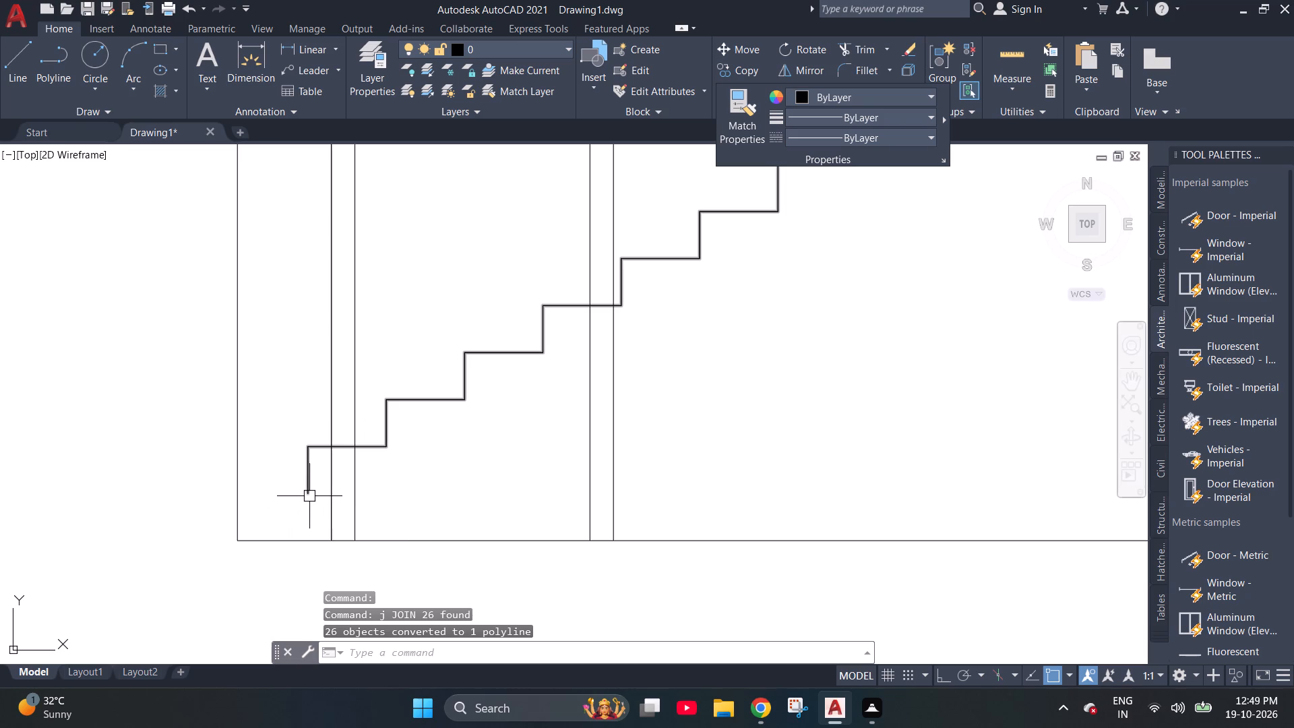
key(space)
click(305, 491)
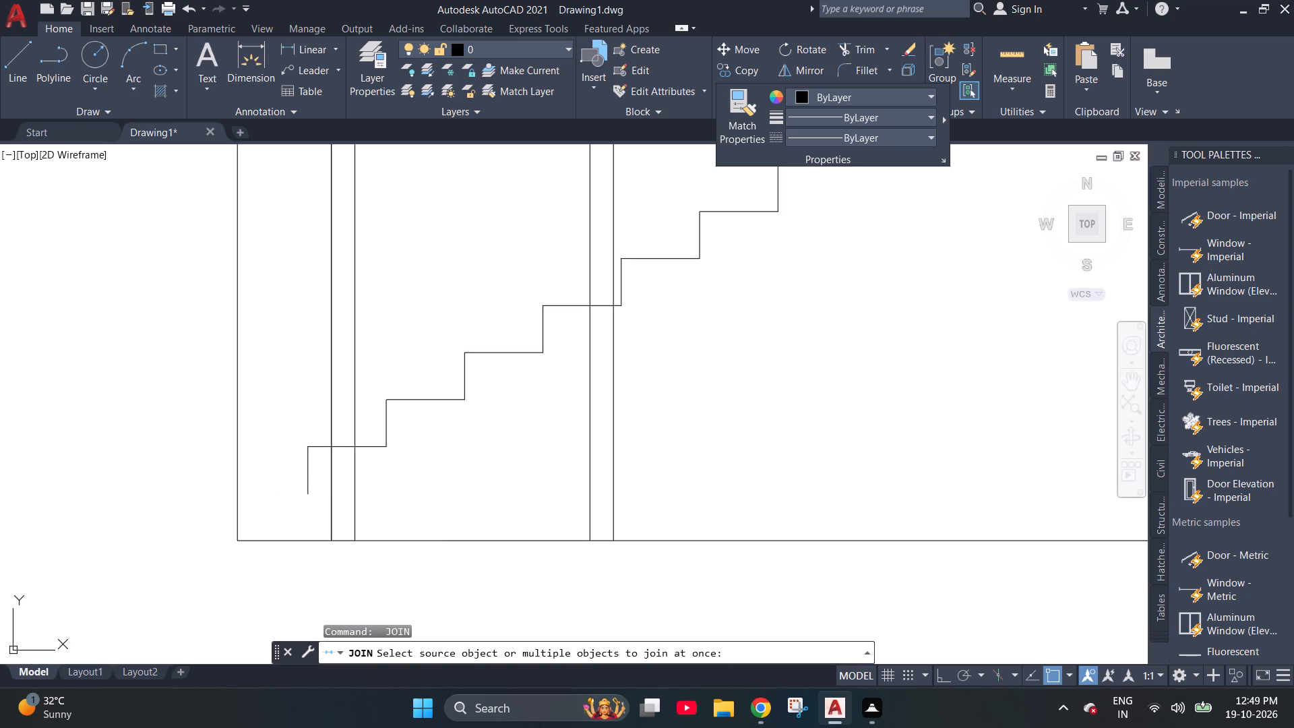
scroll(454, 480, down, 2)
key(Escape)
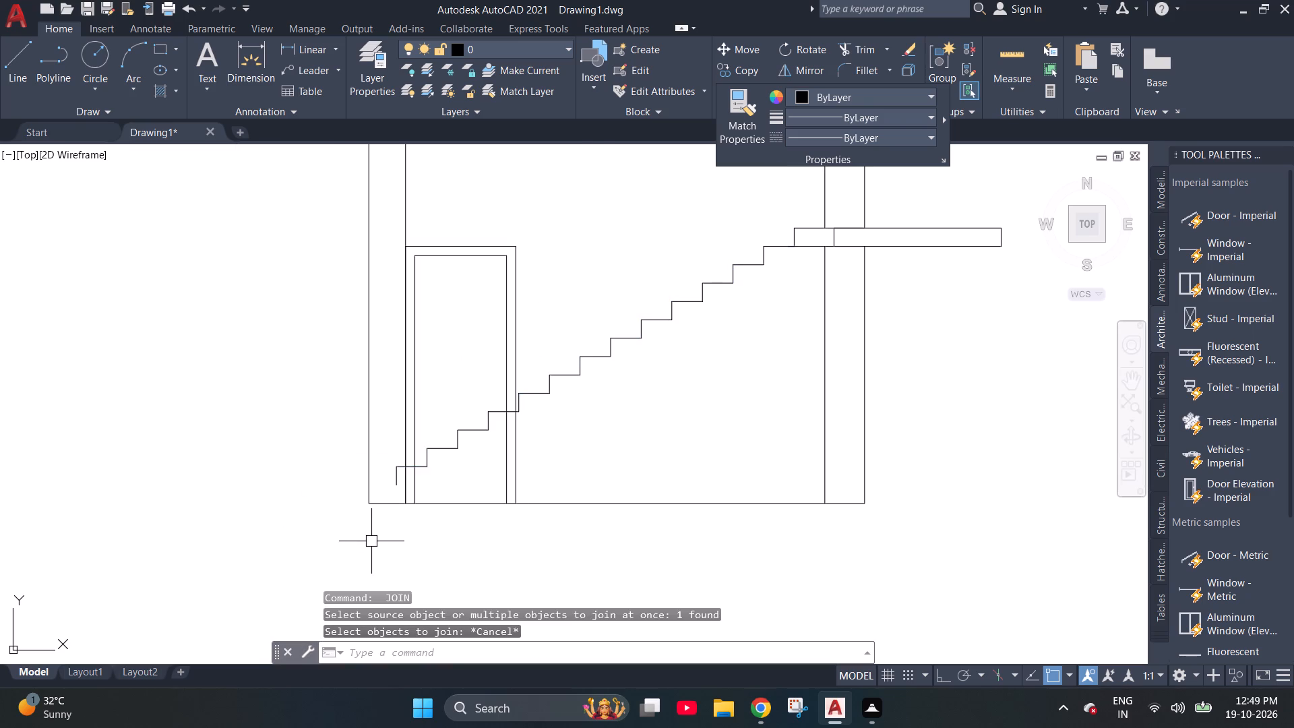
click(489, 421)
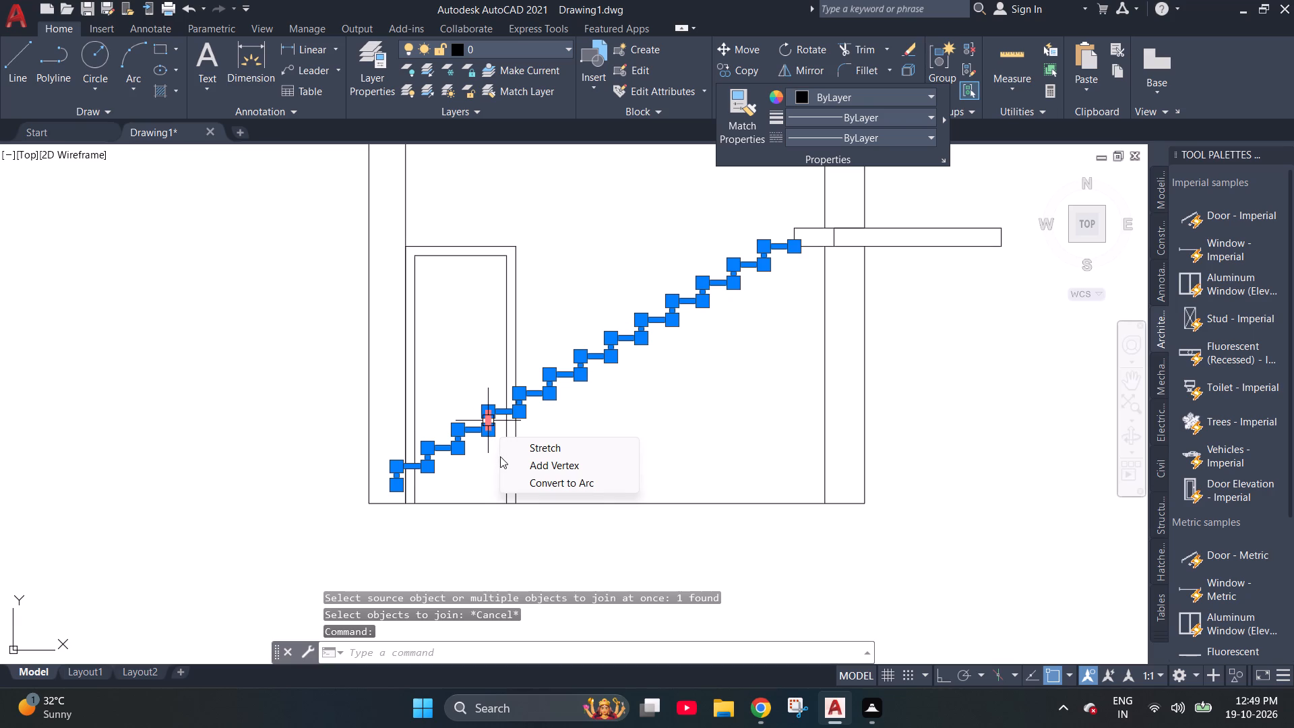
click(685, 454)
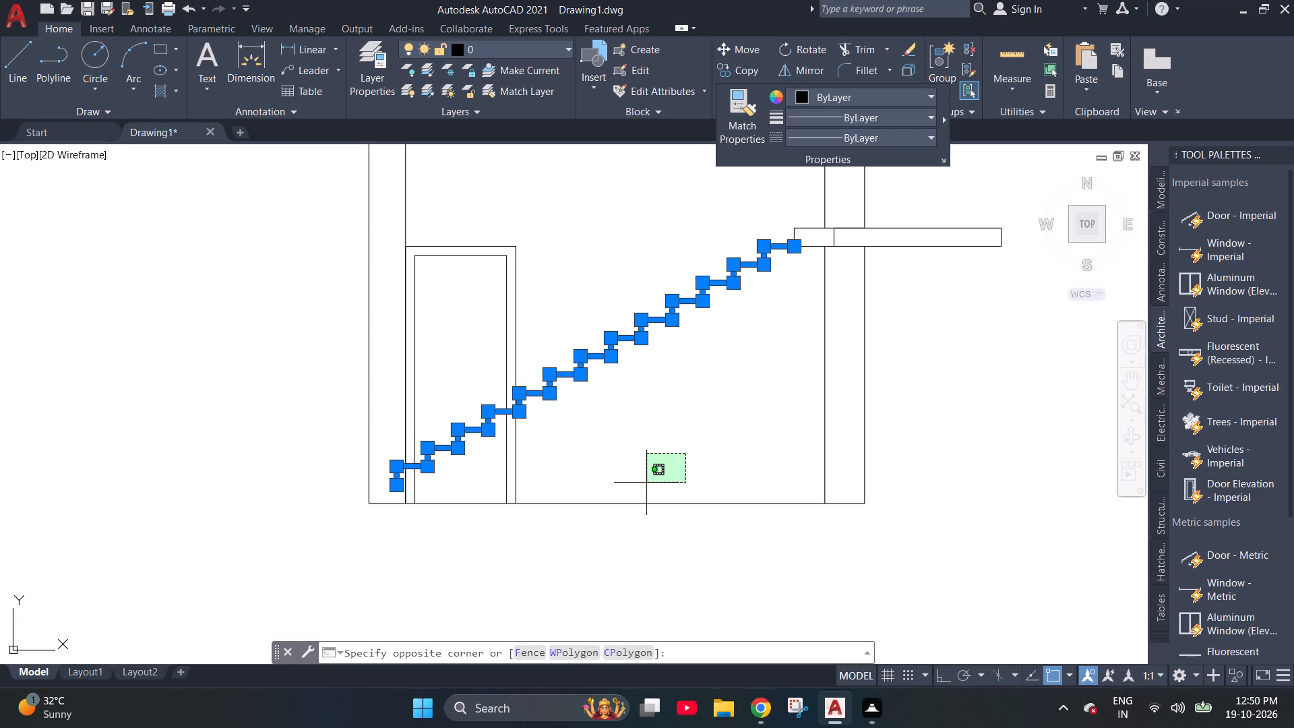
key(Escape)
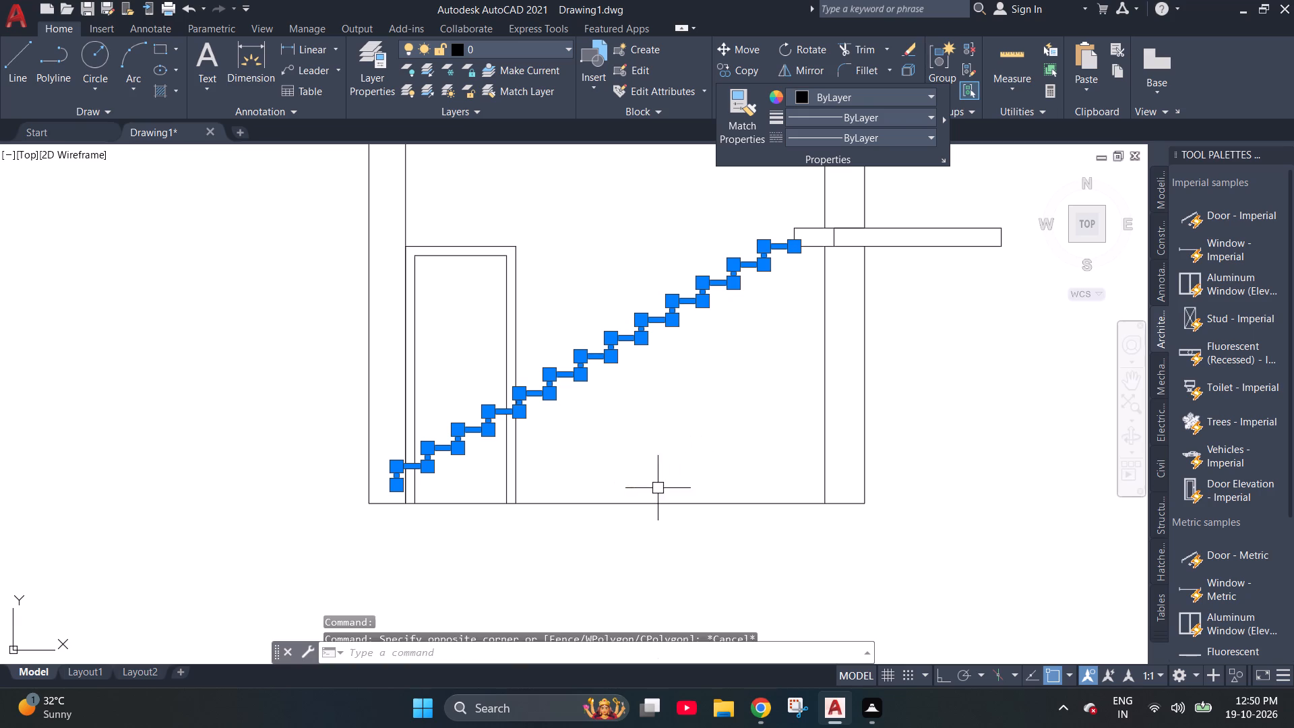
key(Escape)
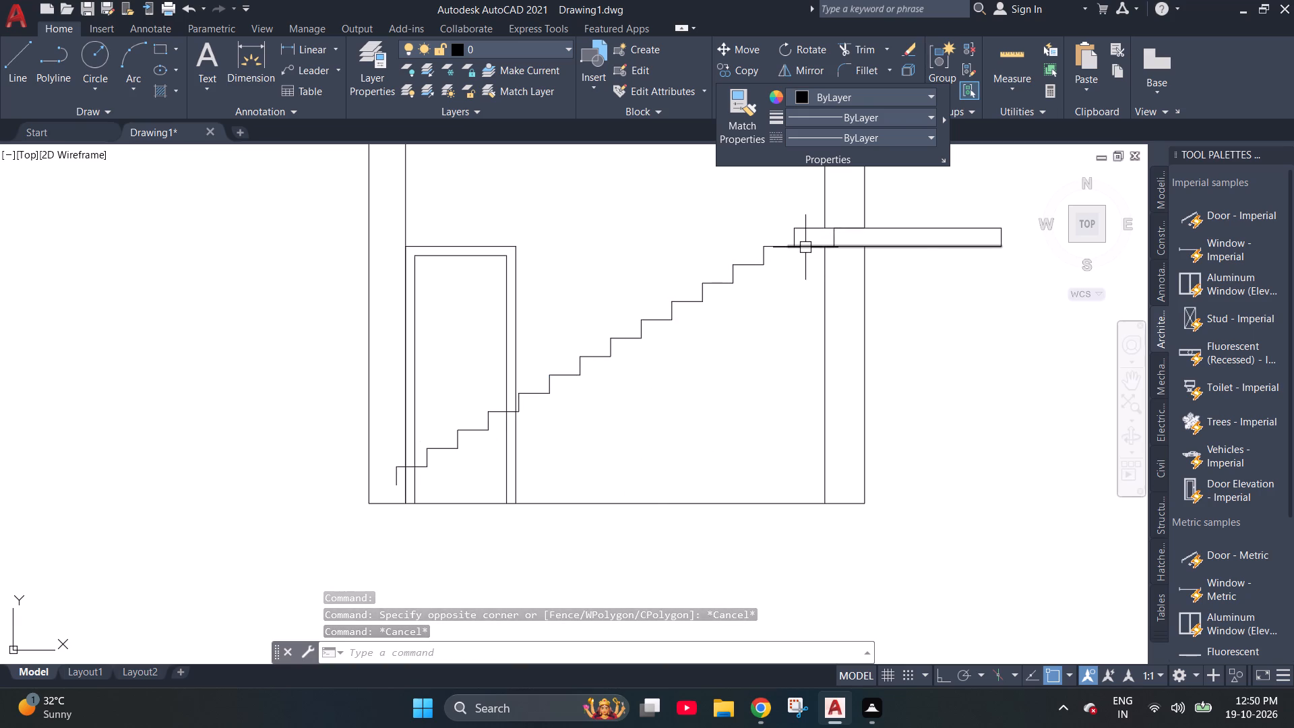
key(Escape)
Trim the slab's underside line between the topmost riser and the right wall's inner face.
text(tr)
key(space)
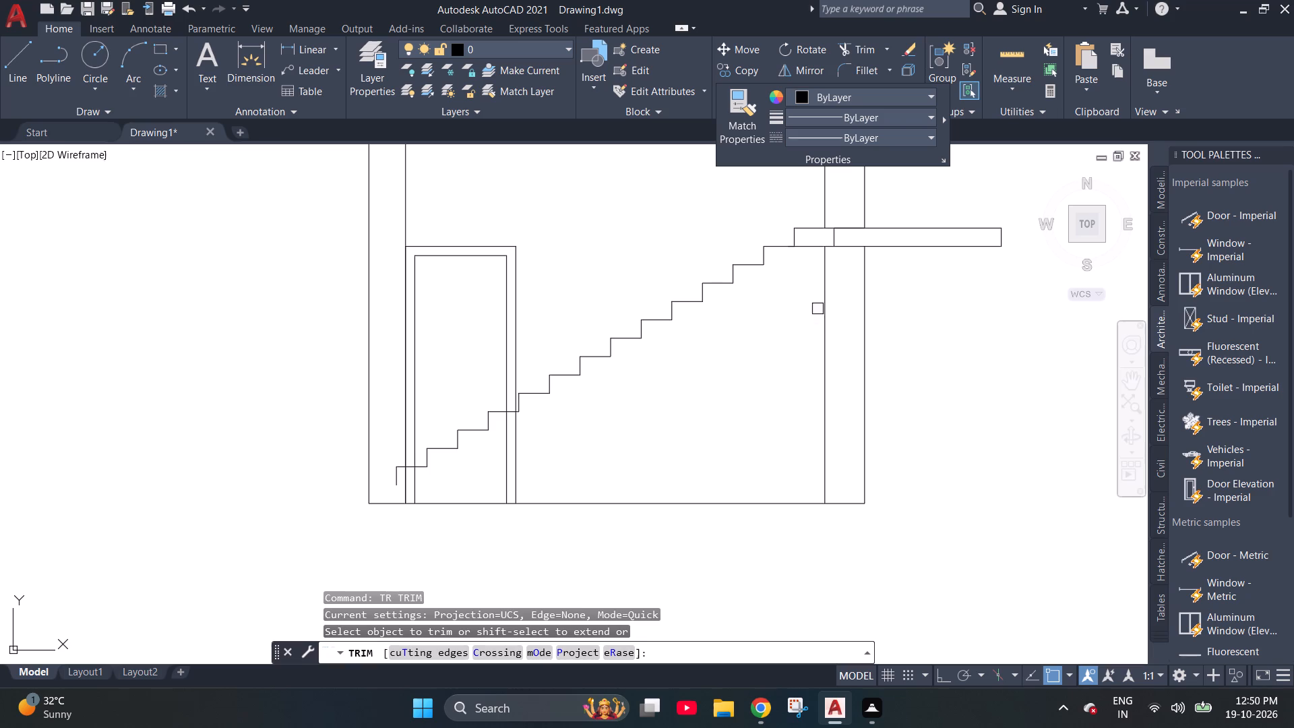
click(808, 248)
key(Escape)
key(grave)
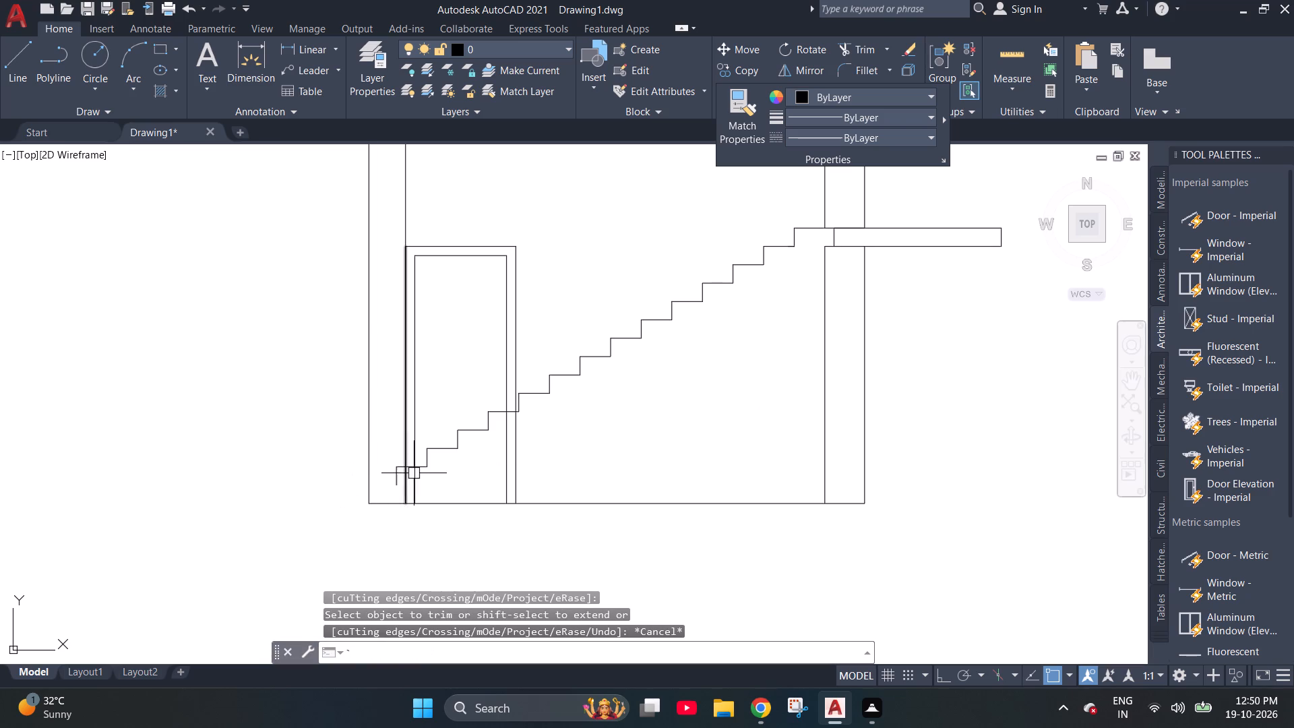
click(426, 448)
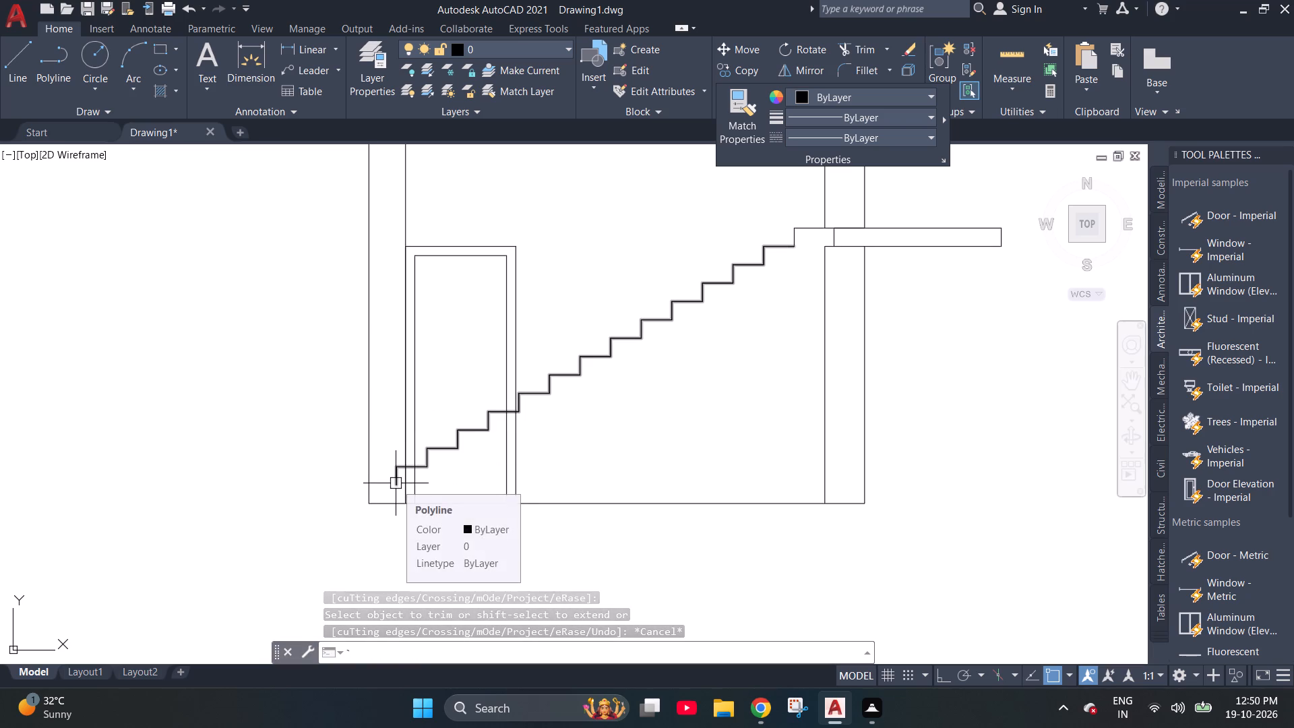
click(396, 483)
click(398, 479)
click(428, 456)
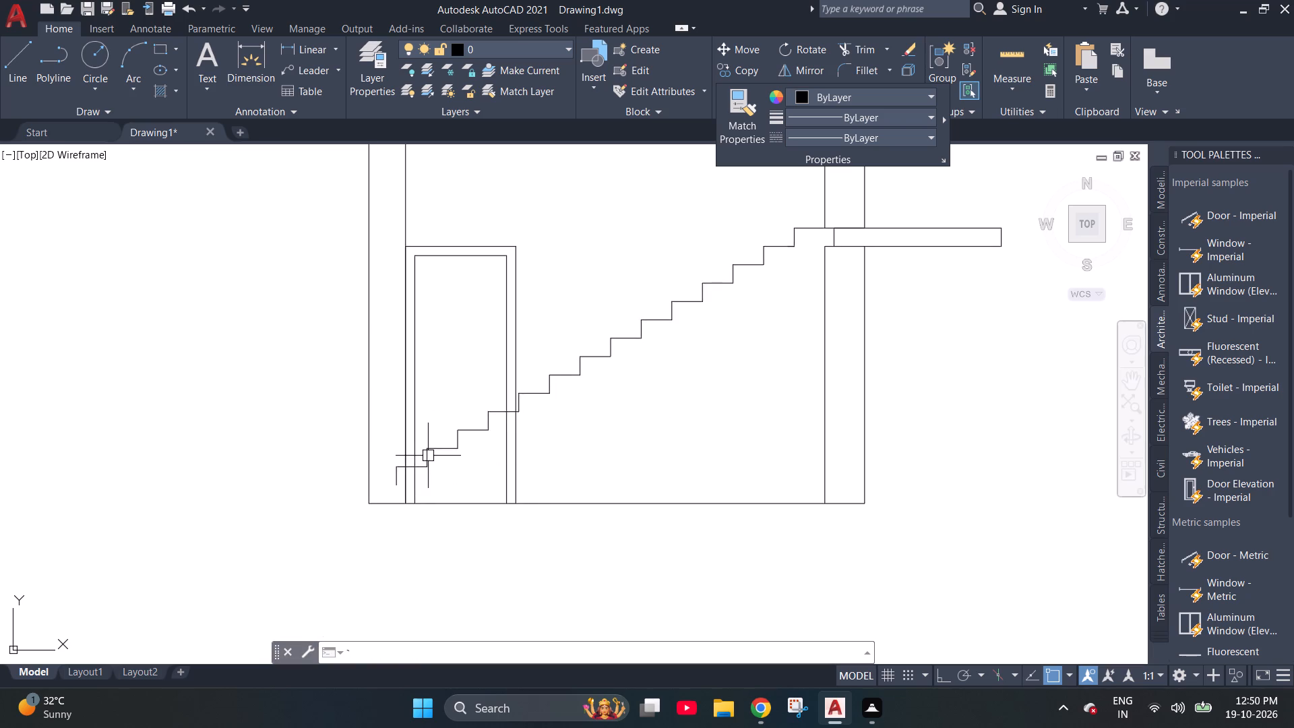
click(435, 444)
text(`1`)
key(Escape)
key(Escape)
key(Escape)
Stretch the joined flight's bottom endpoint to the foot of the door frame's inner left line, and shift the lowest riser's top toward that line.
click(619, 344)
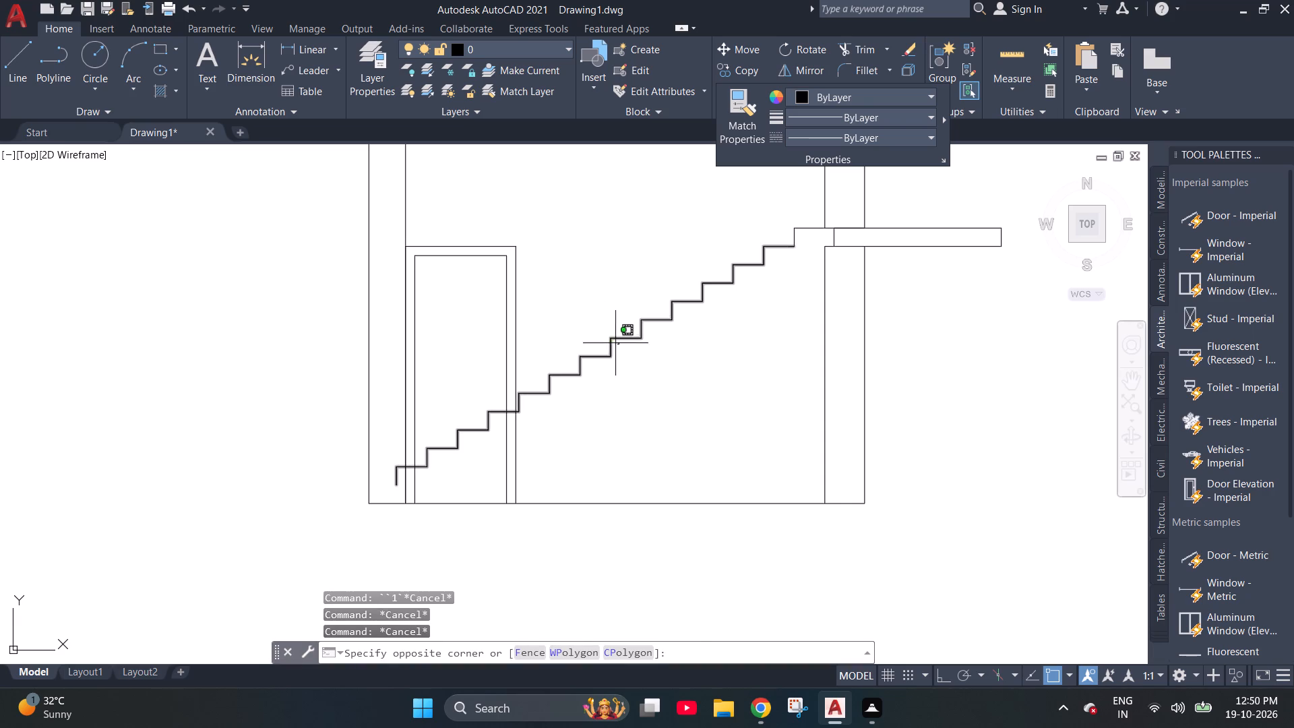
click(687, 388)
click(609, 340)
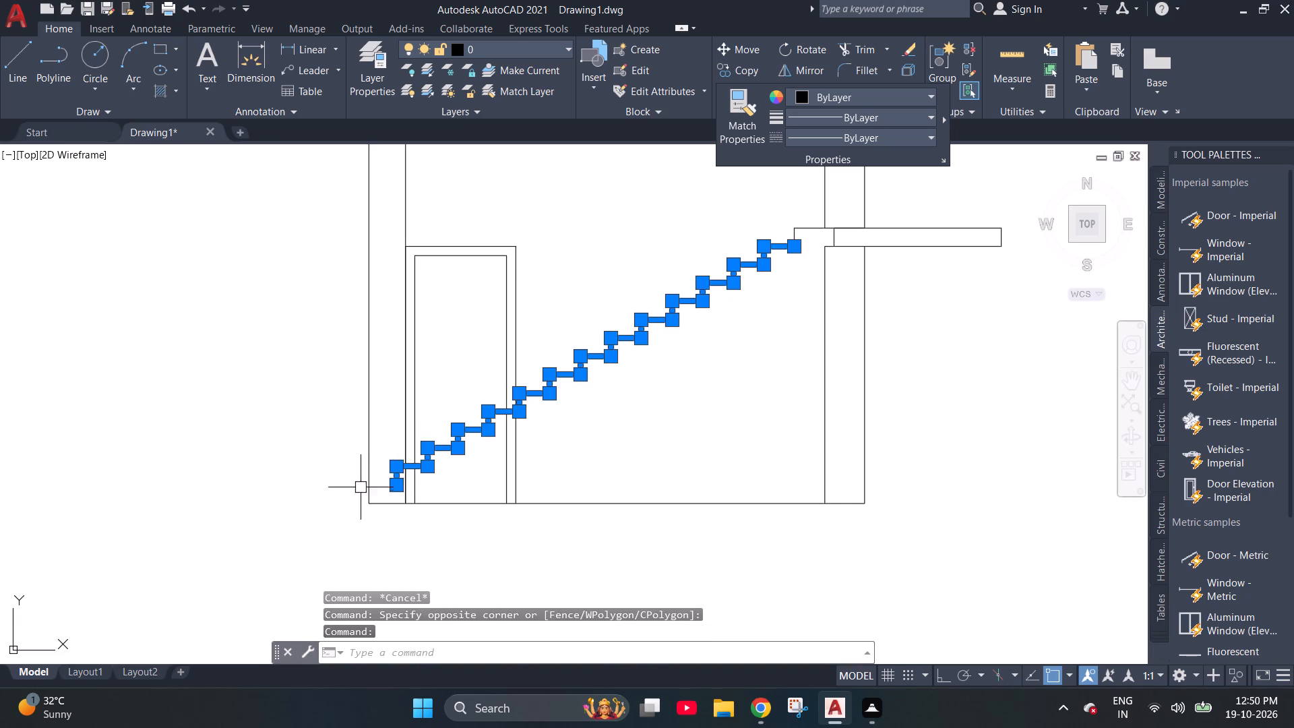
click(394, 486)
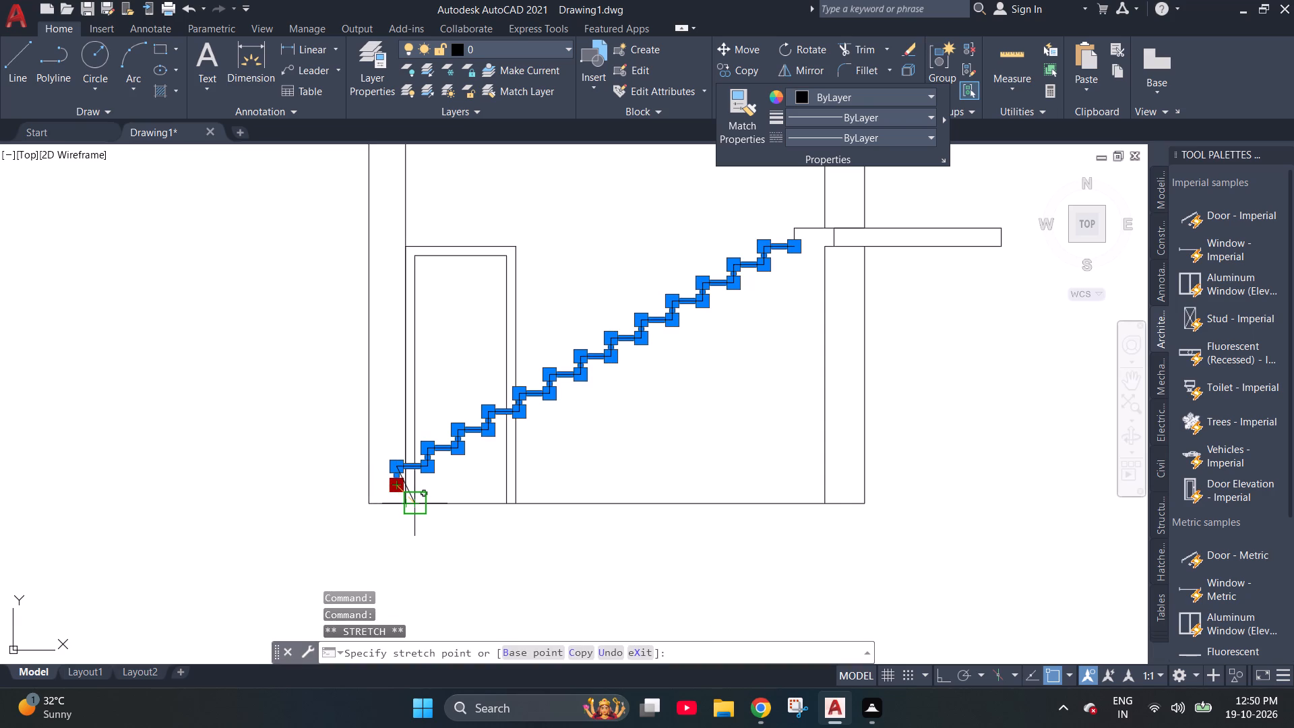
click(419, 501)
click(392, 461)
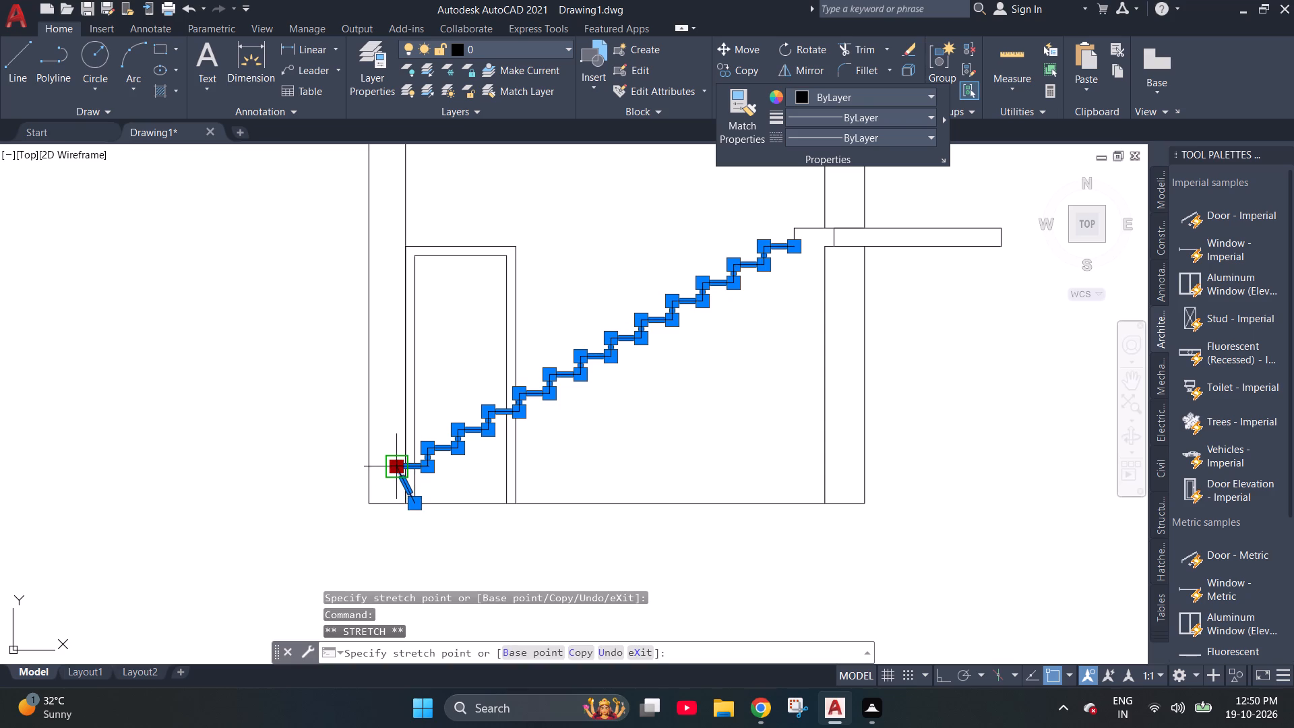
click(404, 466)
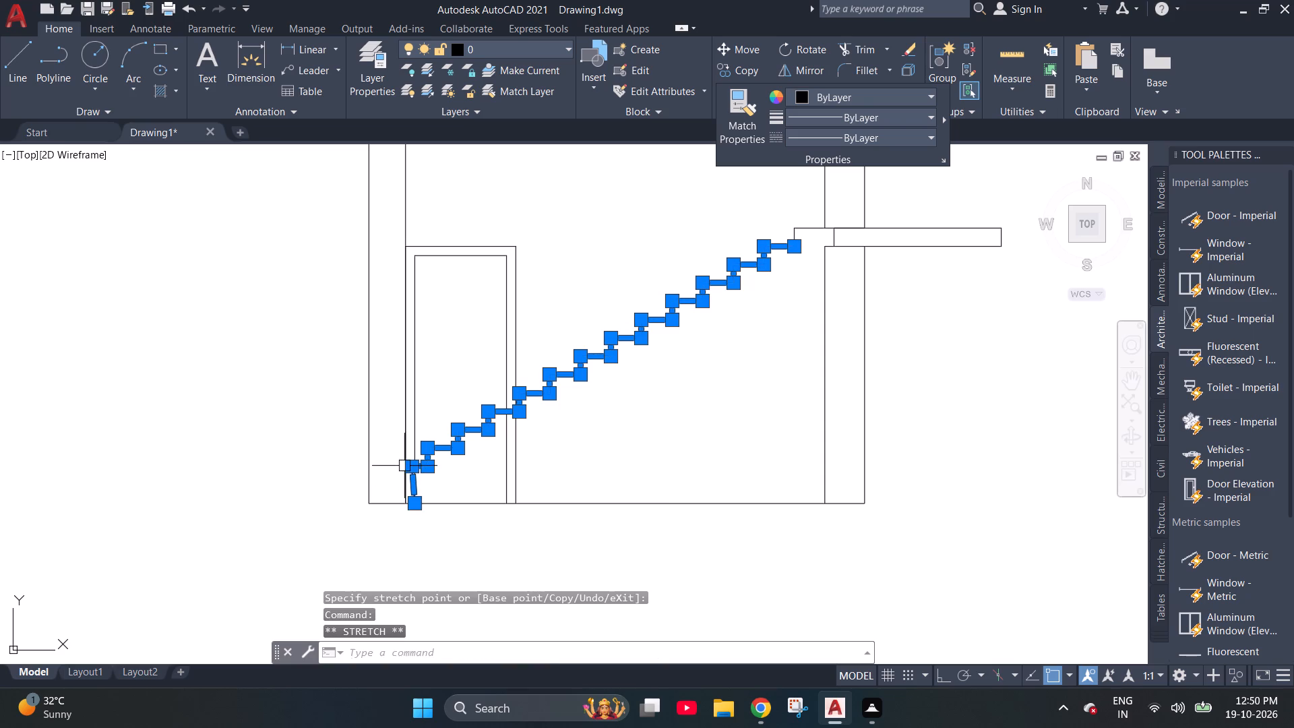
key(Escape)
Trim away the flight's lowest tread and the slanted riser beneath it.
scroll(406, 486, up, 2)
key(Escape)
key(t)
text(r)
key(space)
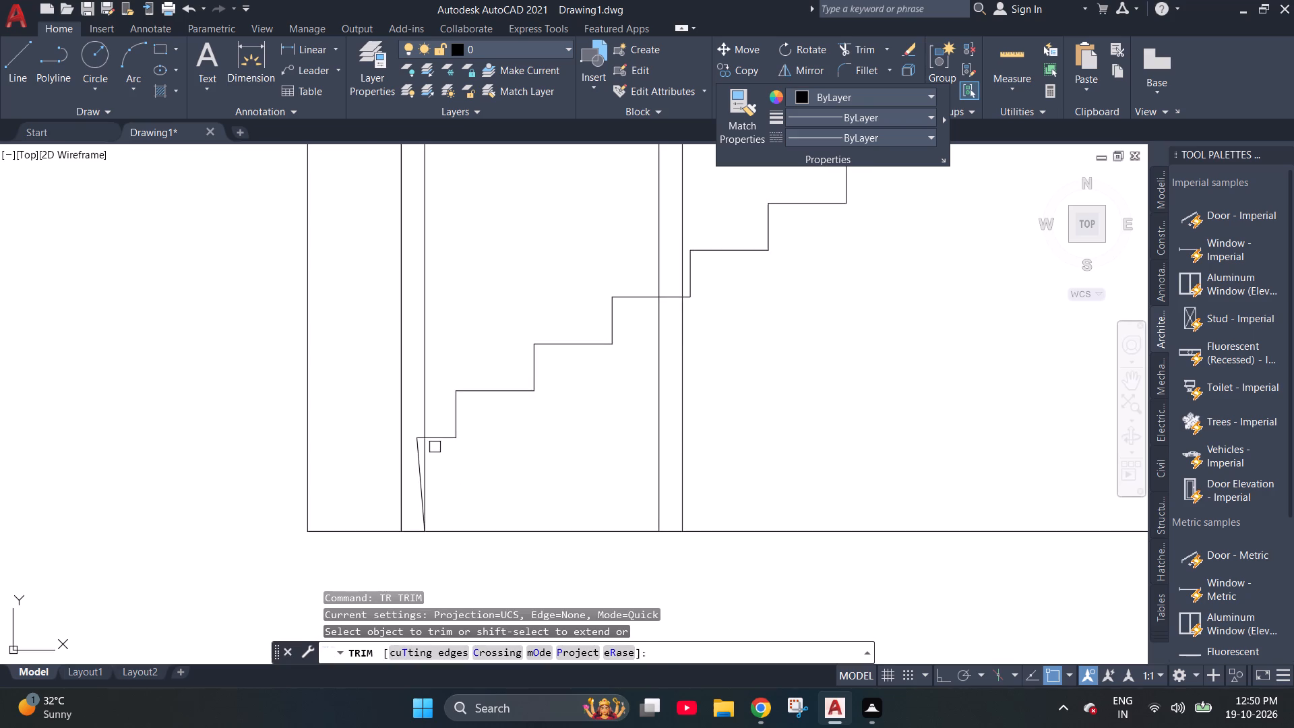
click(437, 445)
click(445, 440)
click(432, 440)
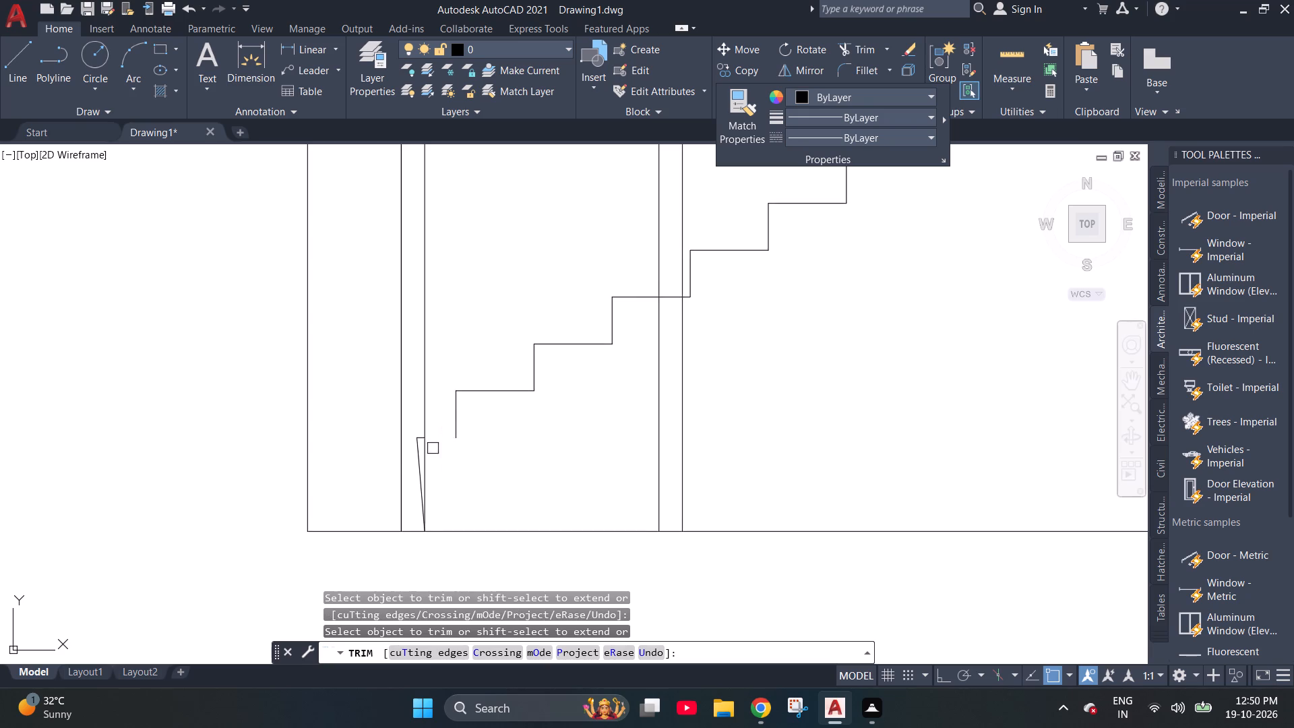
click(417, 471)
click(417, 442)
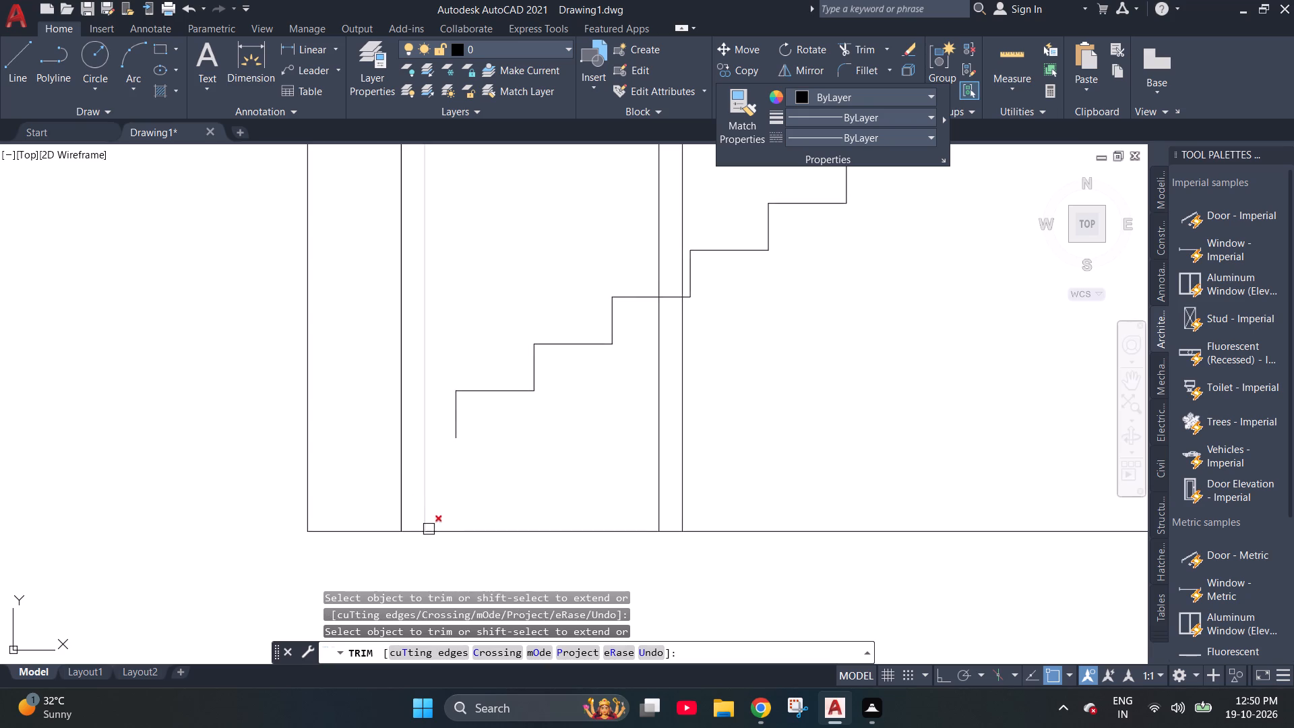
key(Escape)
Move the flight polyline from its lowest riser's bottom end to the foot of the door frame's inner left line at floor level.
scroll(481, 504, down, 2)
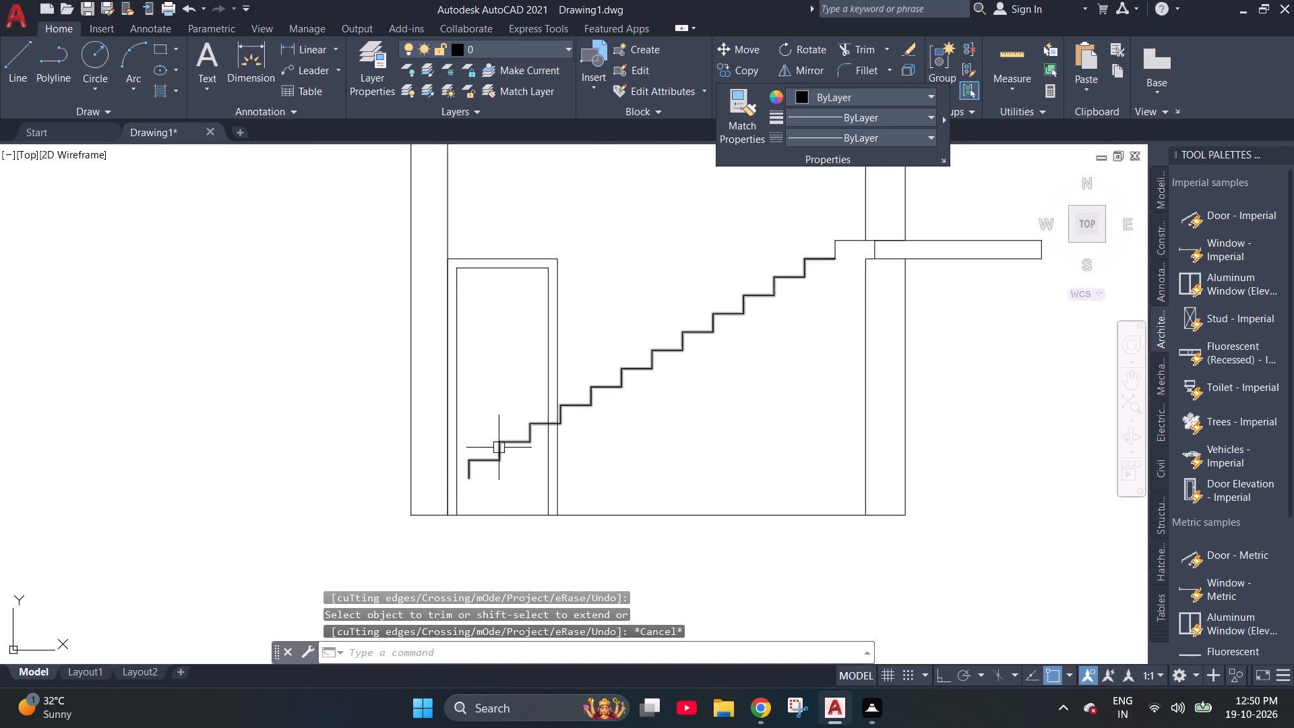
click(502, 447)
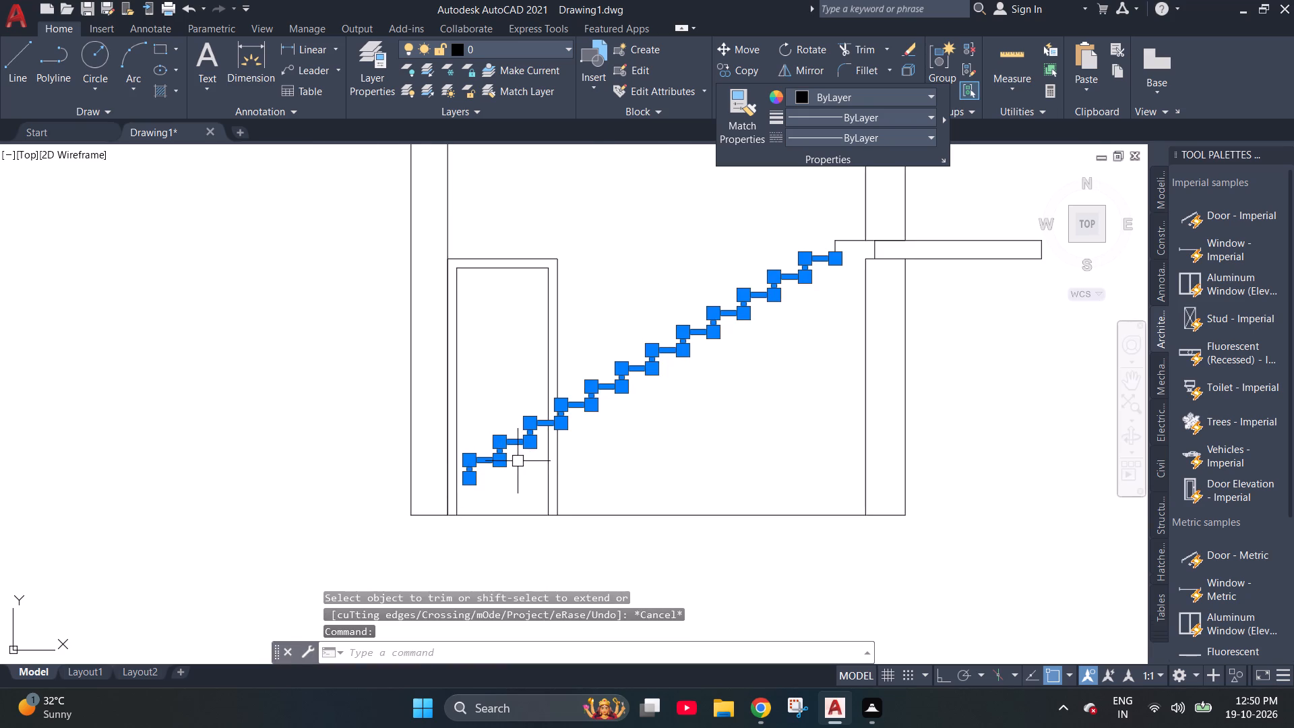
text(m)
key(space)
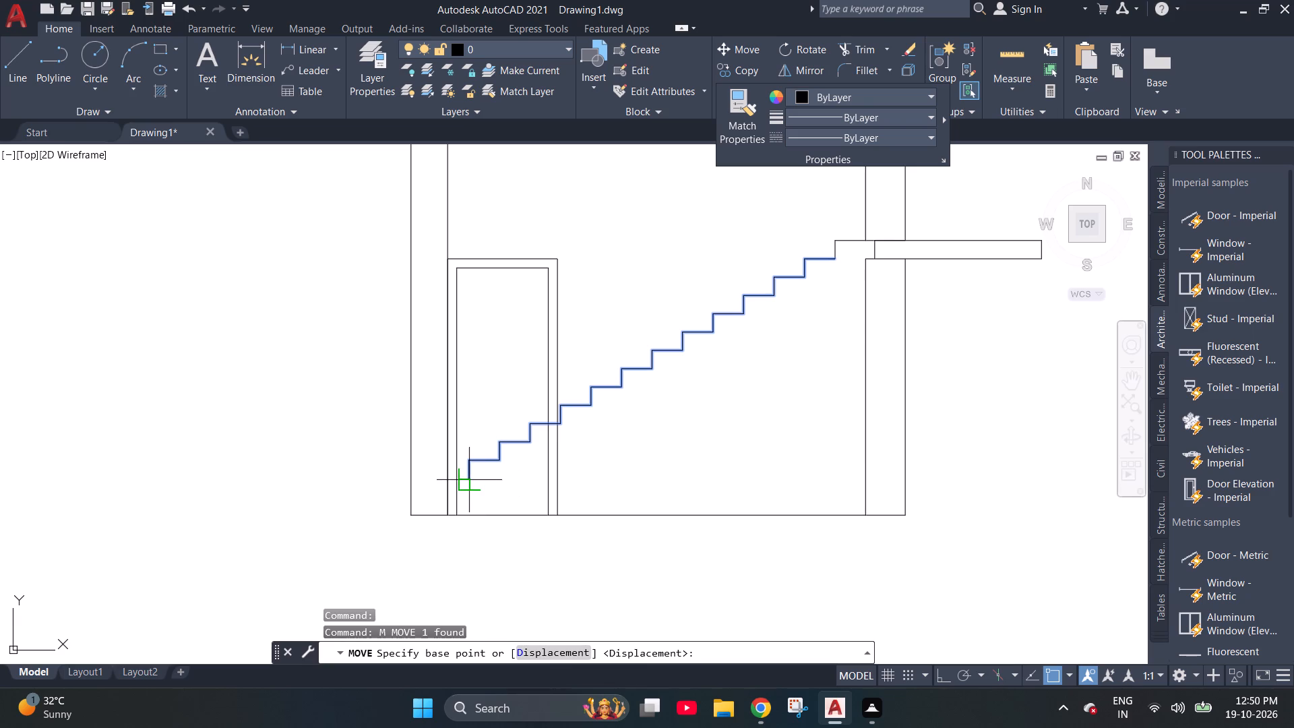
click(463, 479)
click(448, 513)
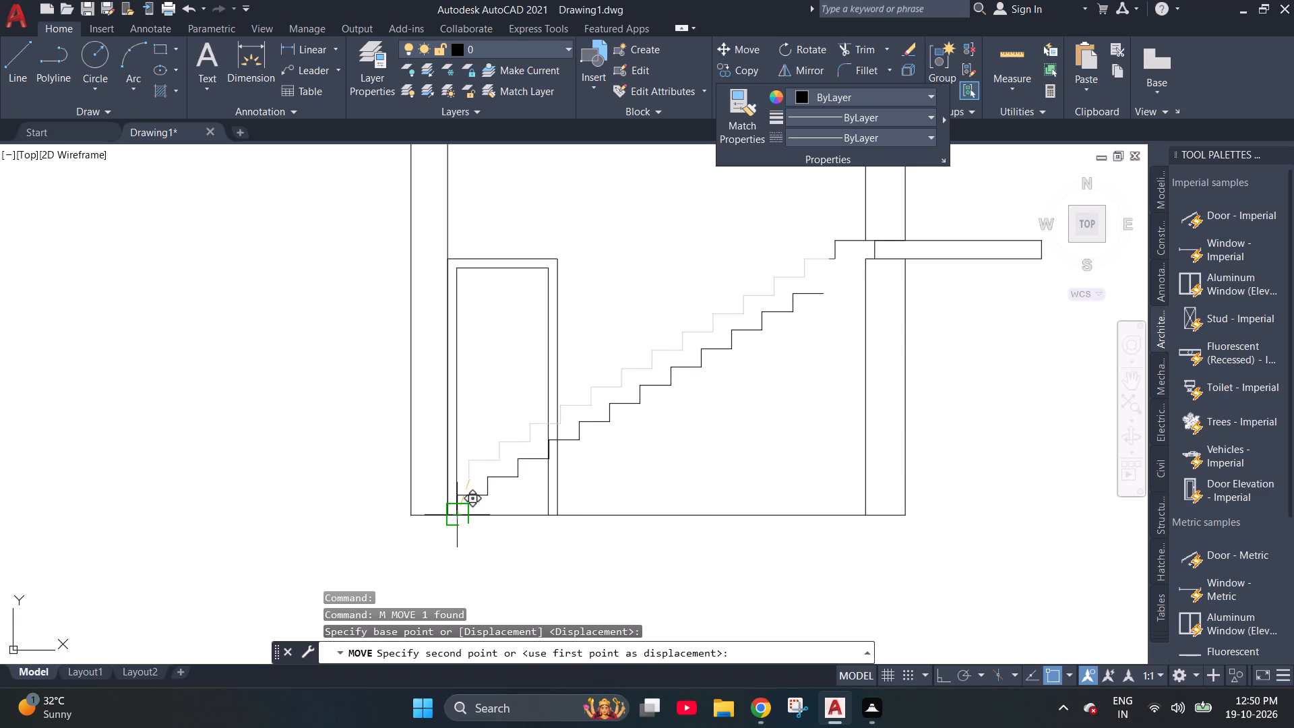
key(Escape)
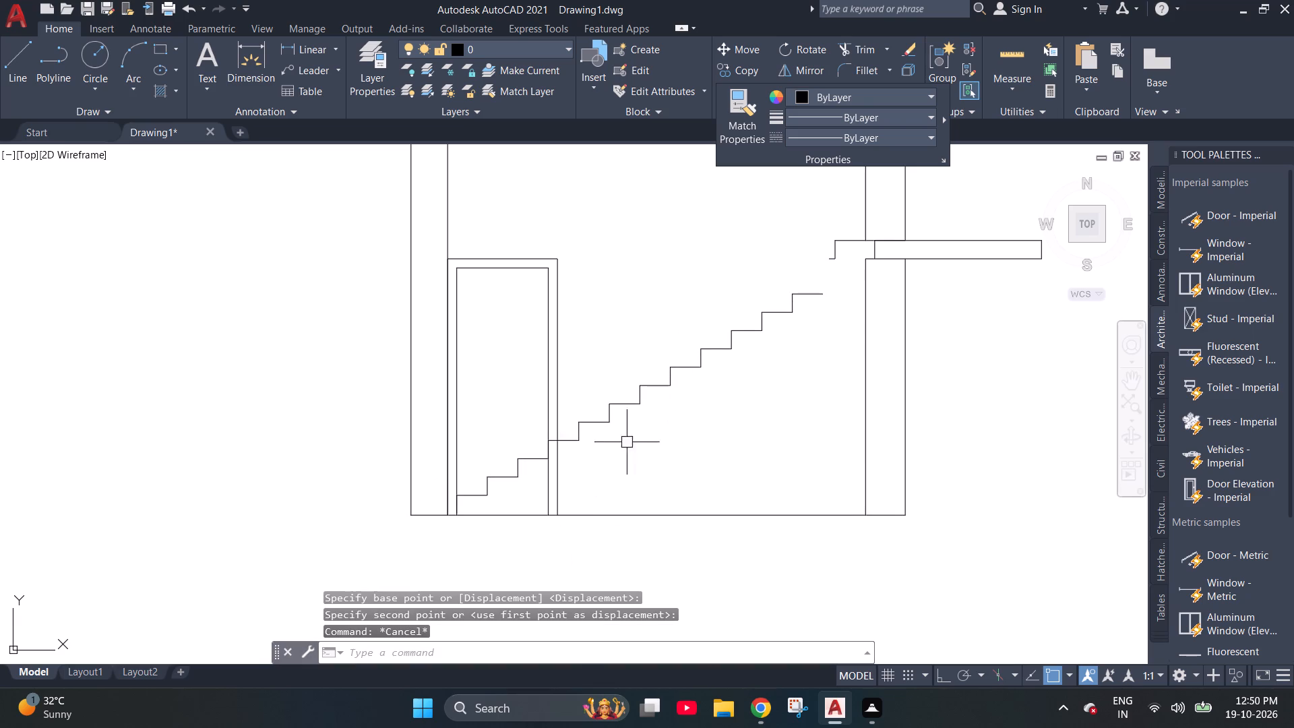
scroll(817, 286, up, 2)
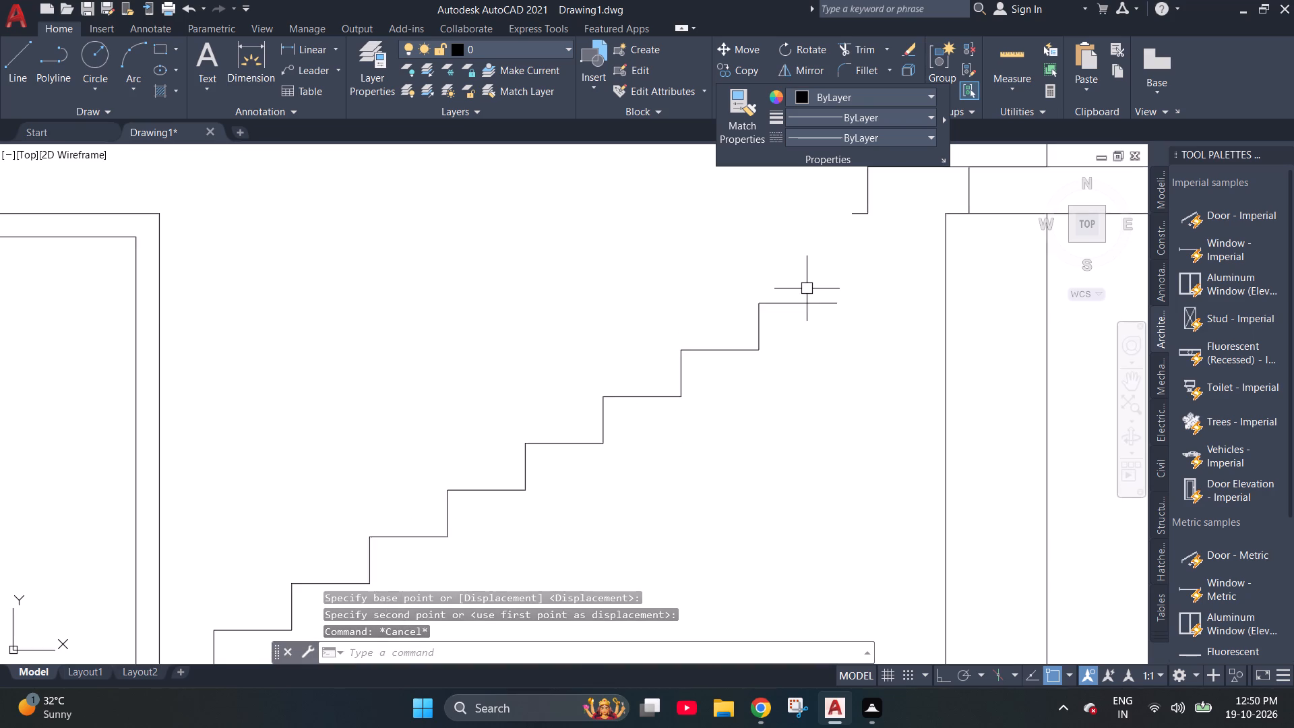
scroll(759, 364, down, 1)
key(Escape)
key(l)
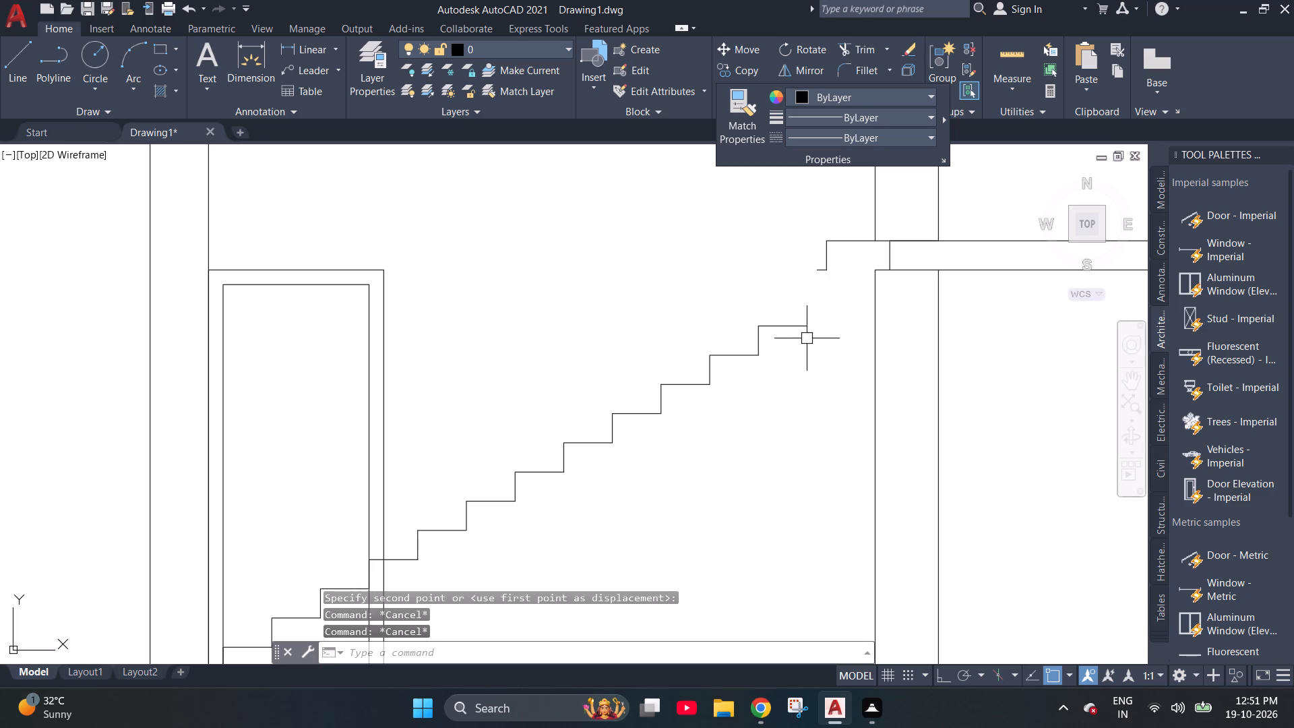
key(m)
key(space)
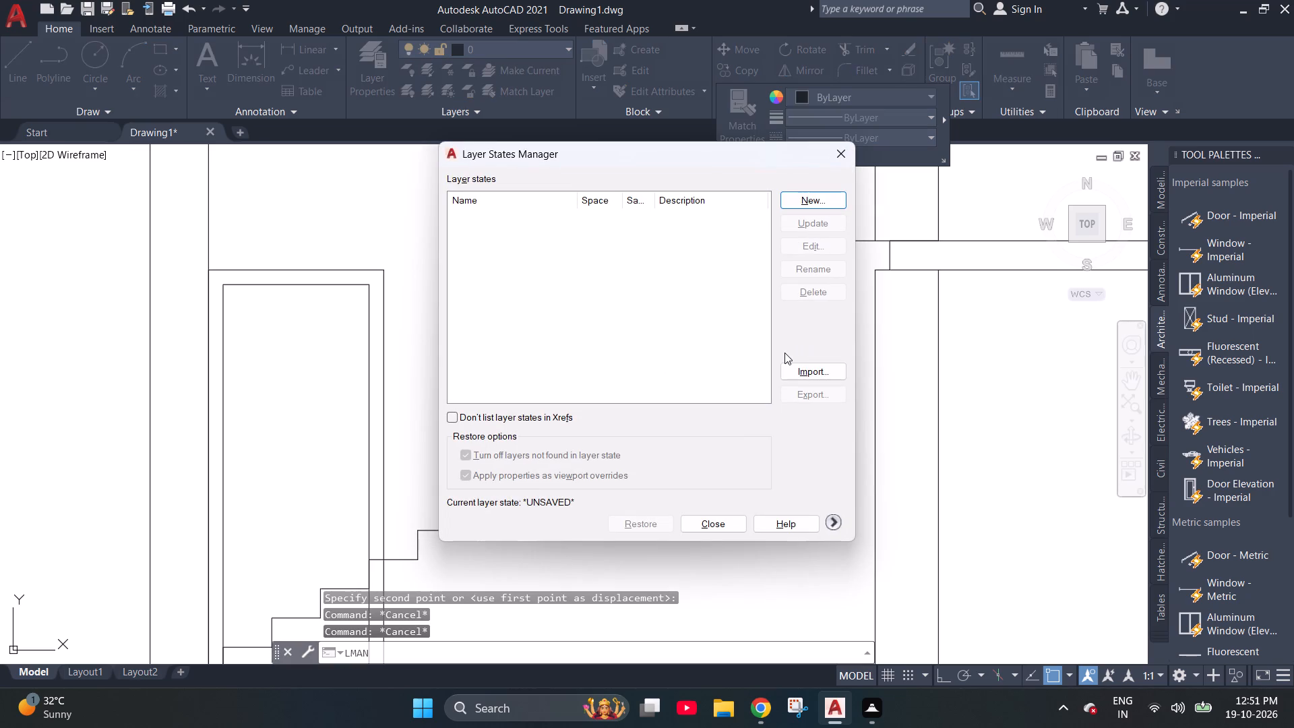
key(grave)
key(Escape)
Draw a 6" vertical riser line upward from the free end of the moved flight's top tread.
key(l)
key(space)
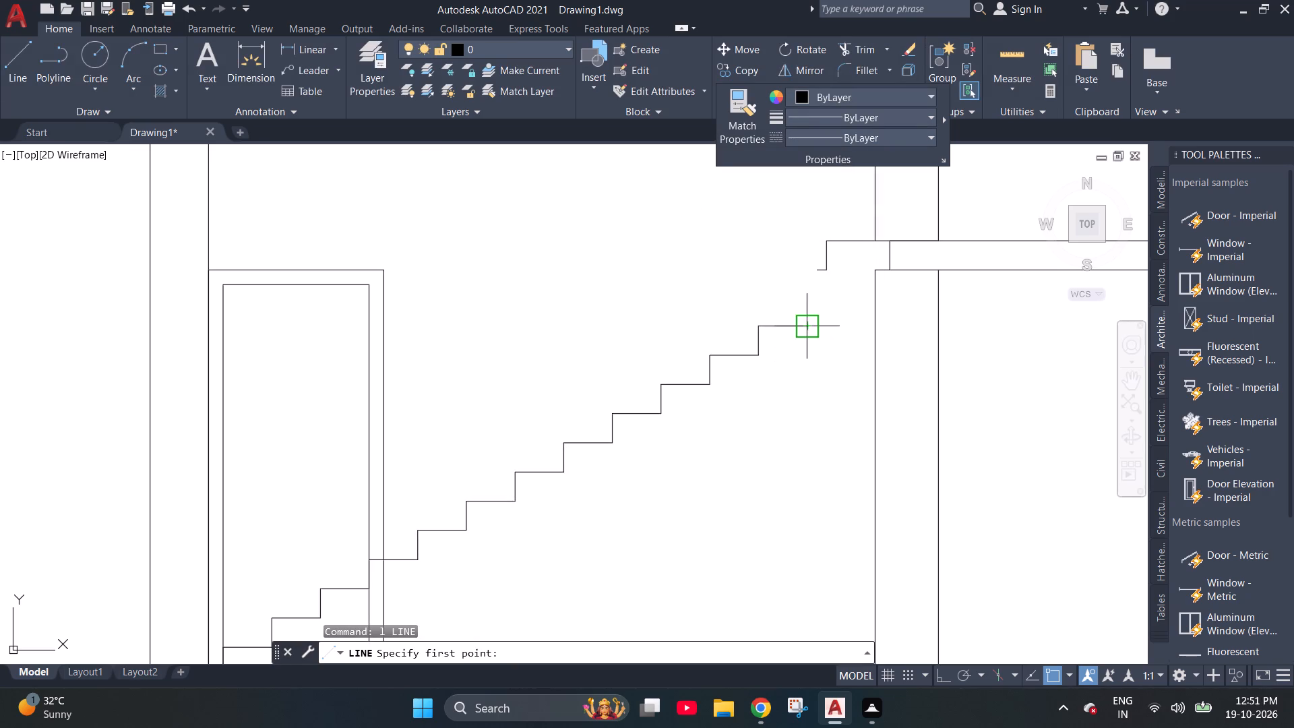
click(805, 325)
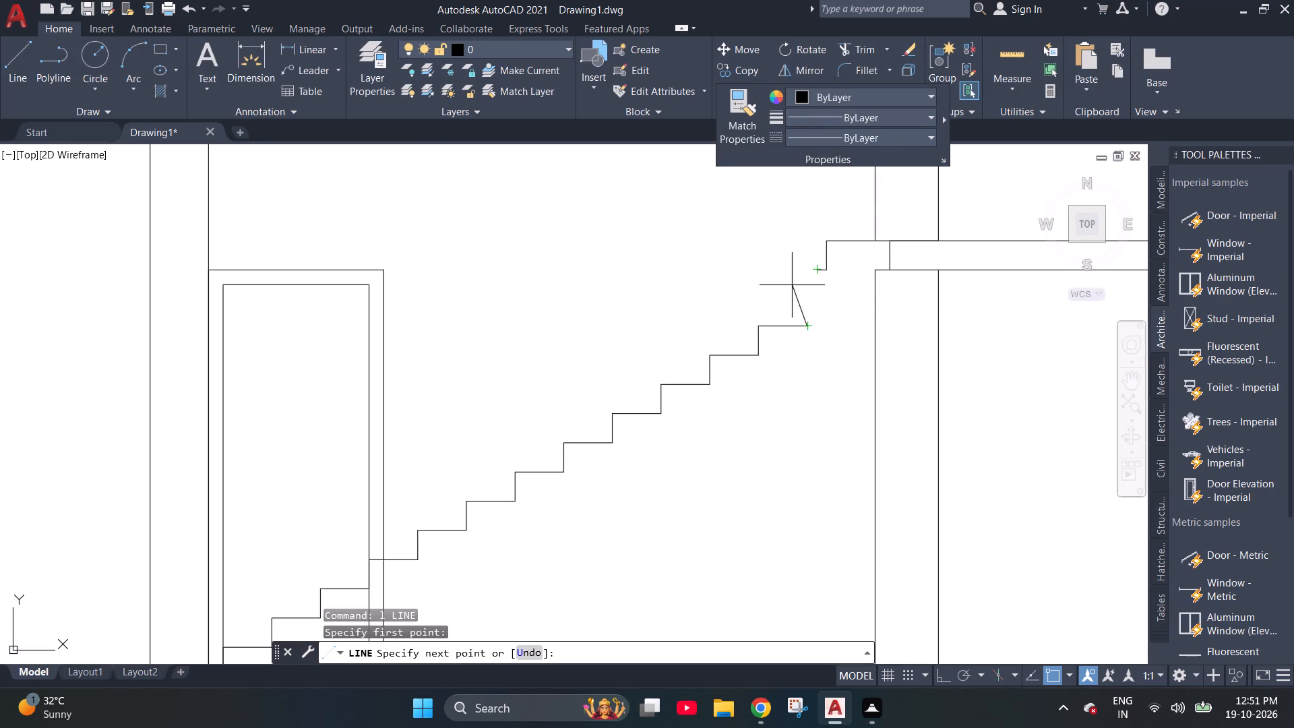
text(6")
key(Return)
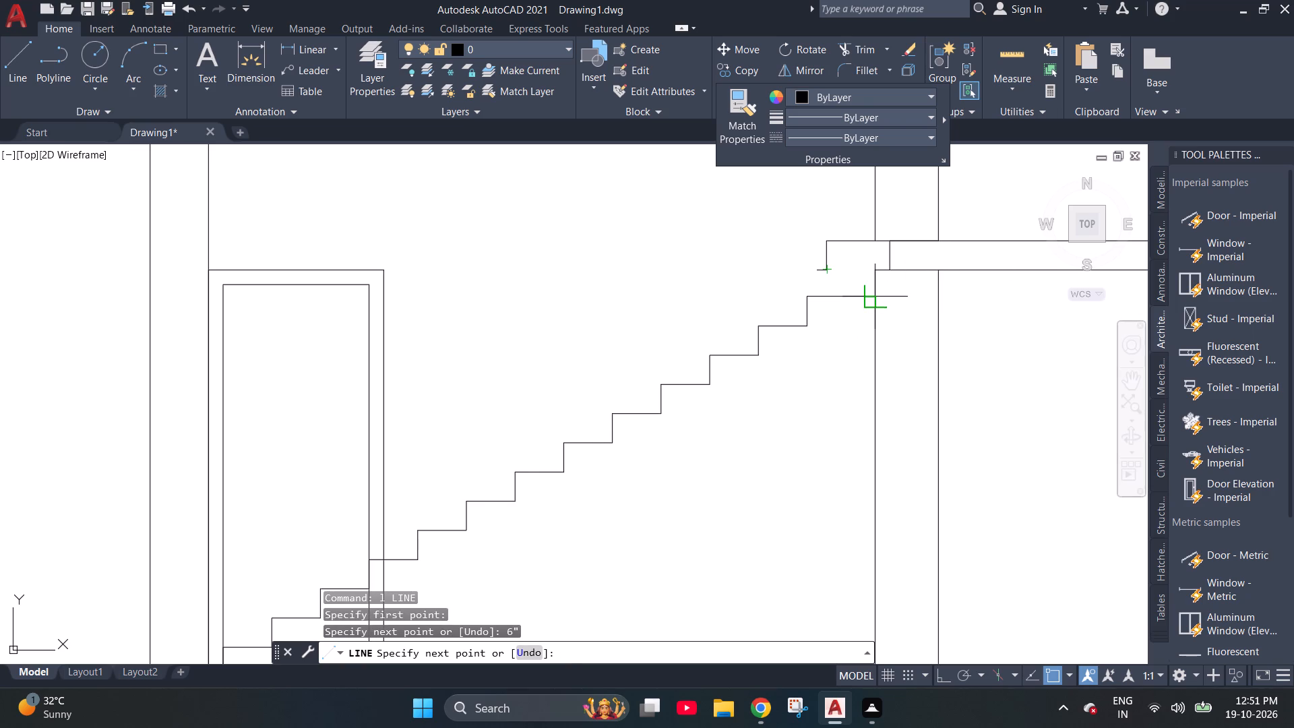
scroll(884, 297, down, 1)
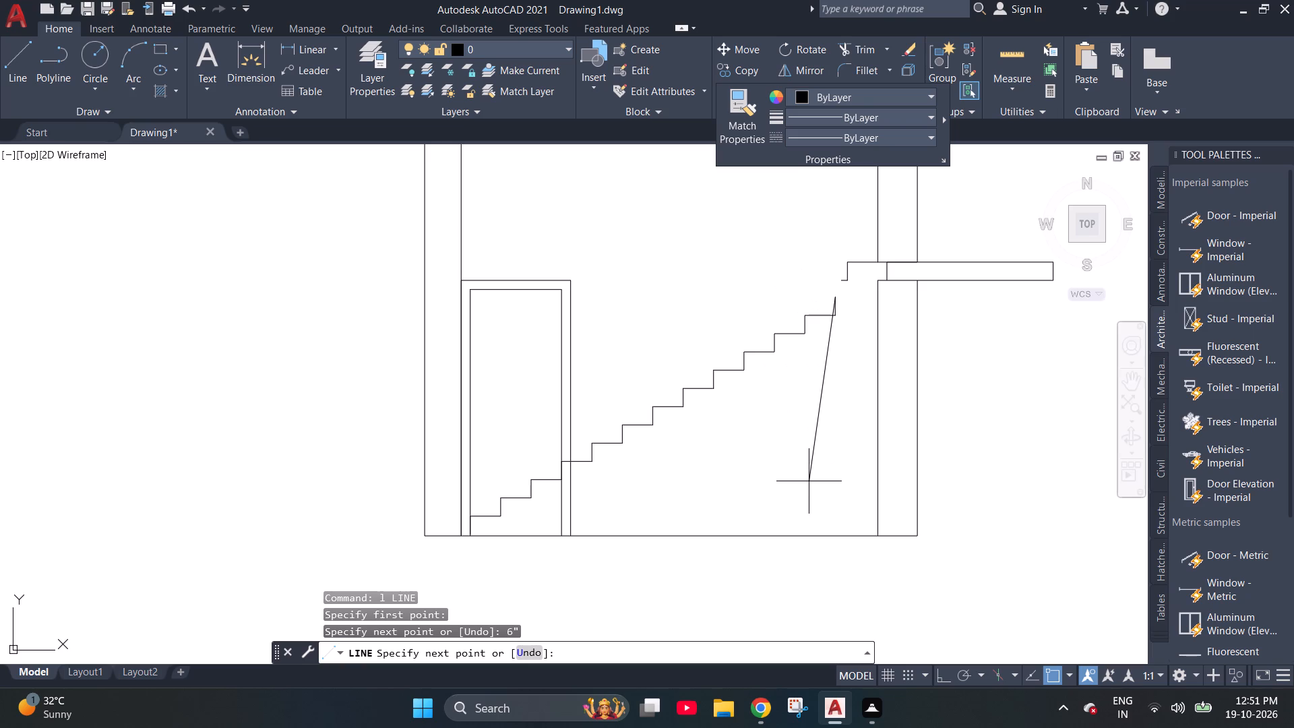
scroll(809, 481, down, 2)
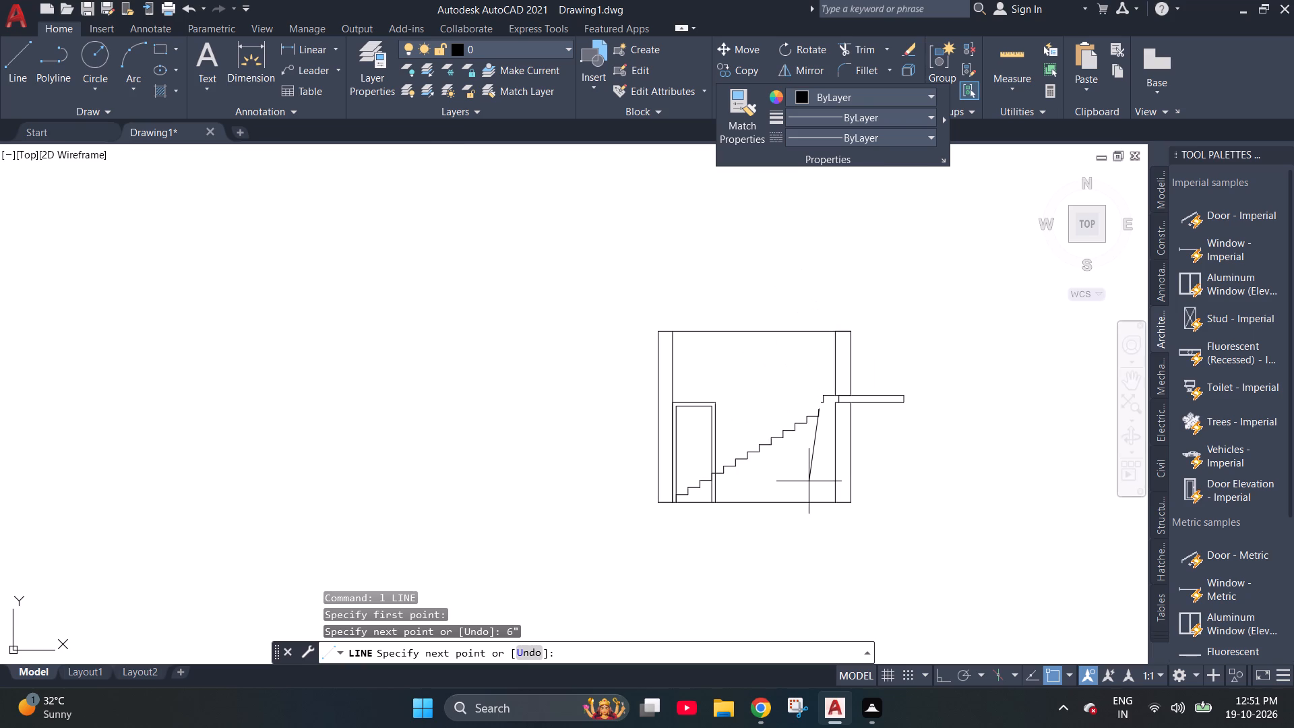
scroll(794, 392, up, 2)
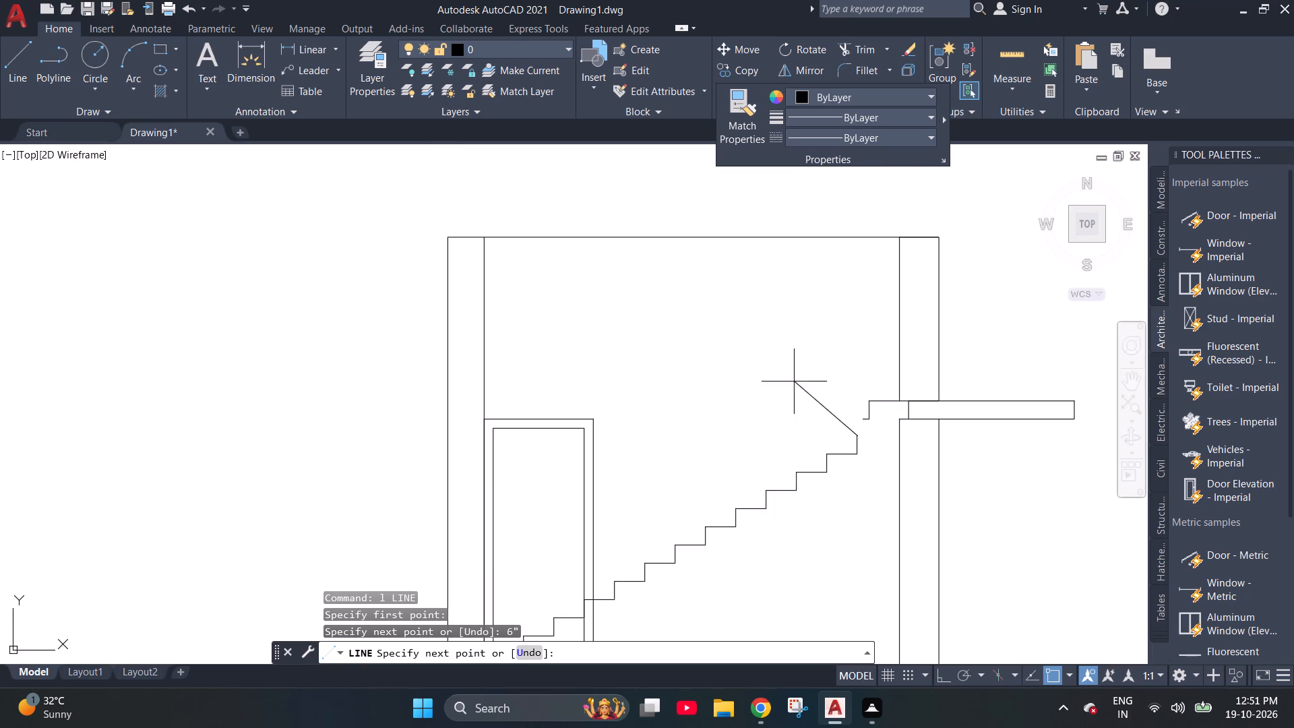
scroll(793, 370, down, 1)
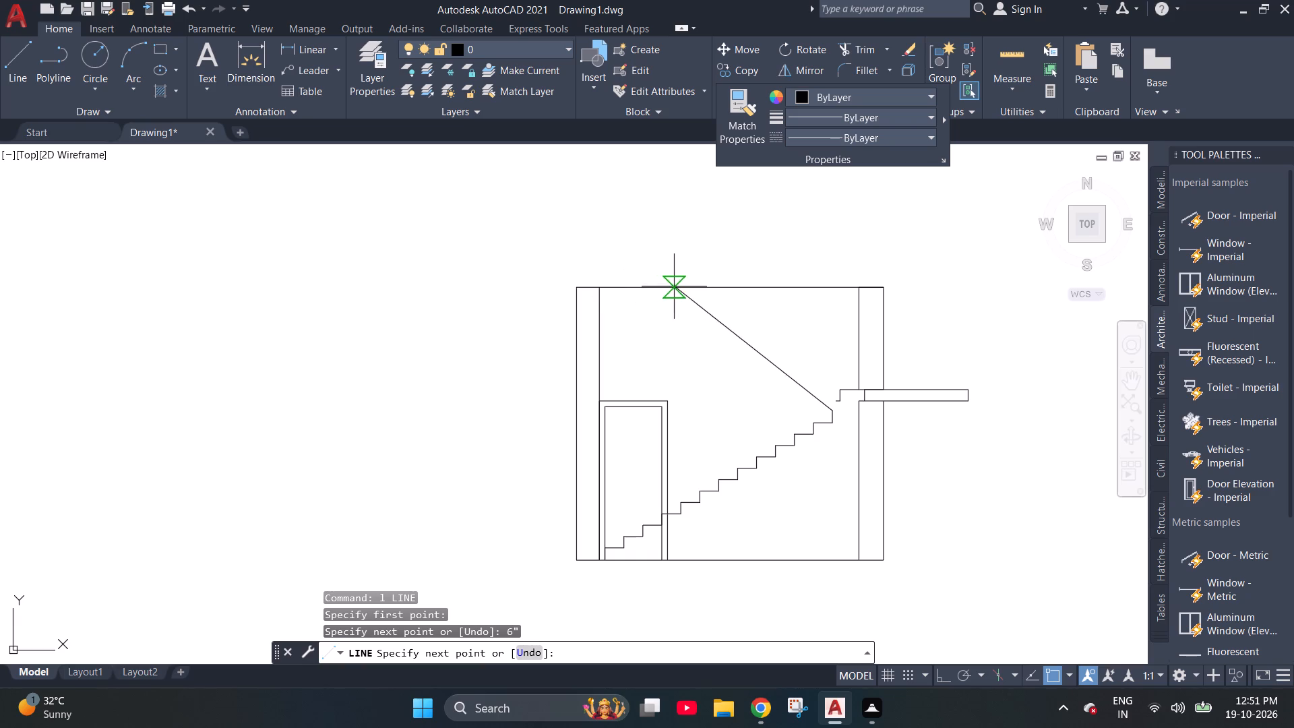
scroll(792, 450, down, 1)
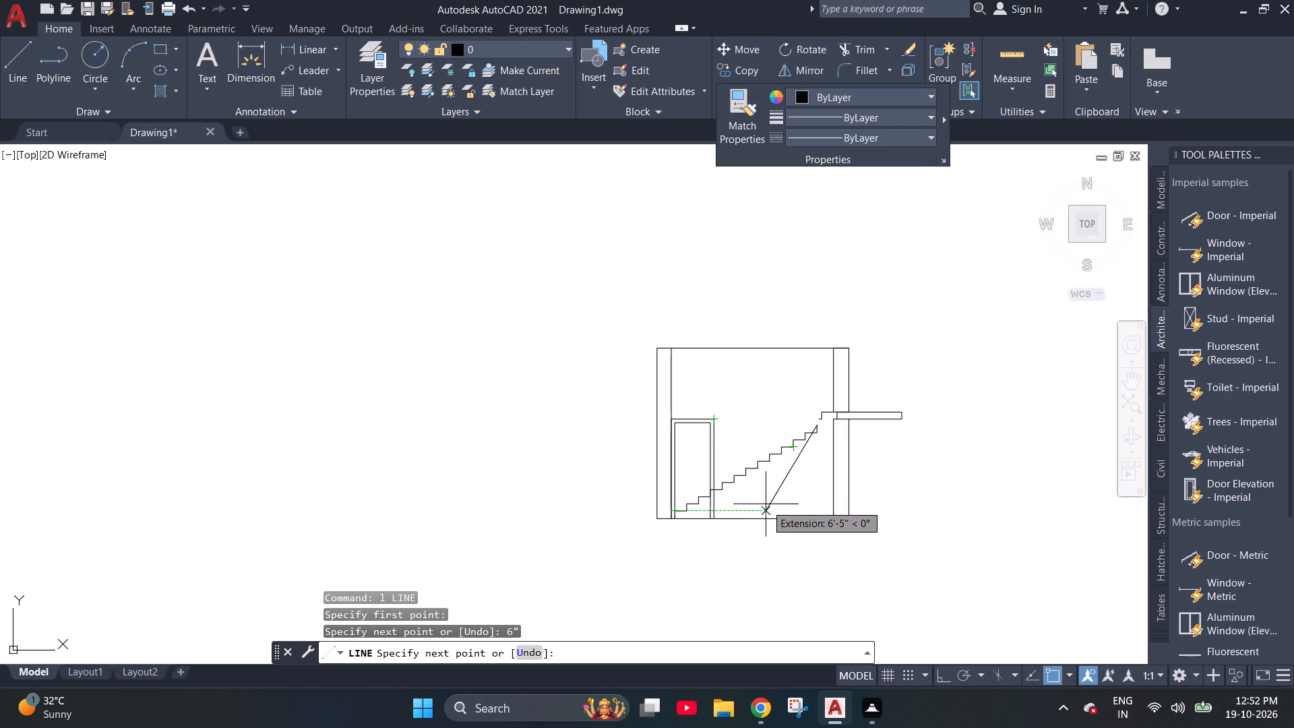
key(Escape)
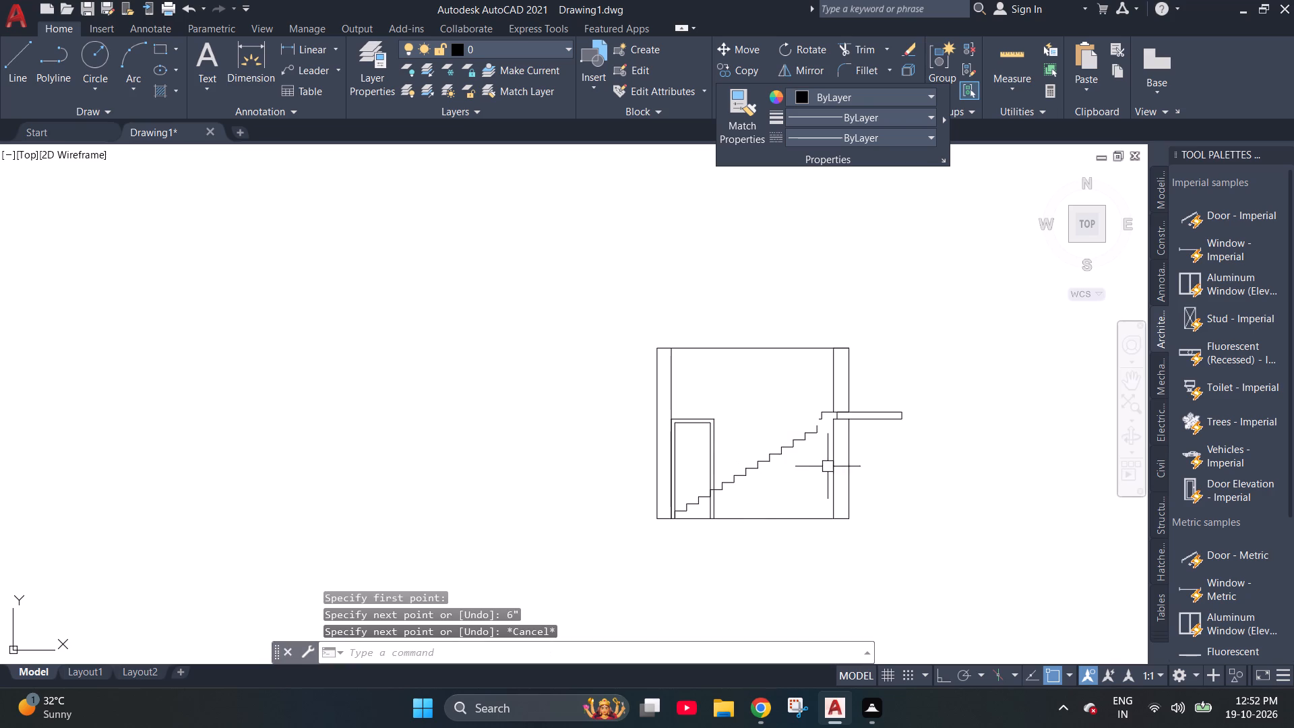
Erase the whole flight: the stepped polyline, the 6" line above it, and the separate topmost riser, tread and leftover stub beside the slab.
scroll(818, 455, up, 3)
click(805, 367)
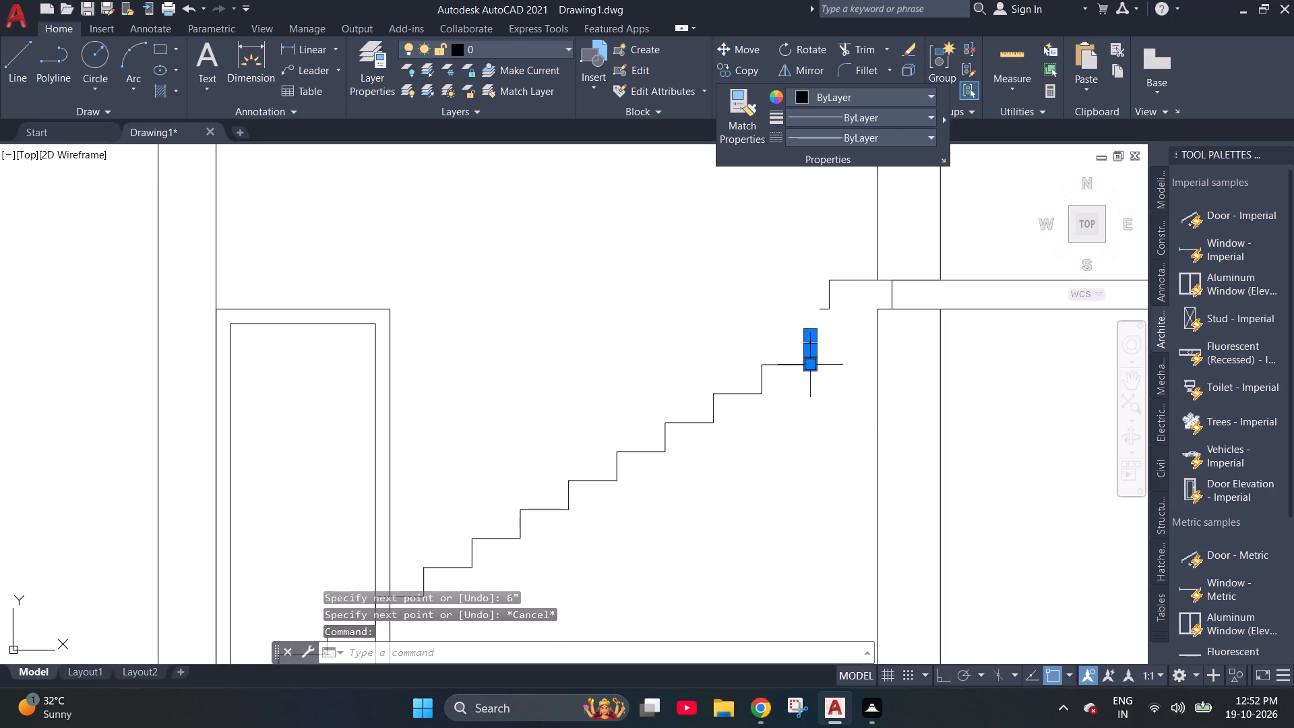
click(793, 421)
click(493, 474)
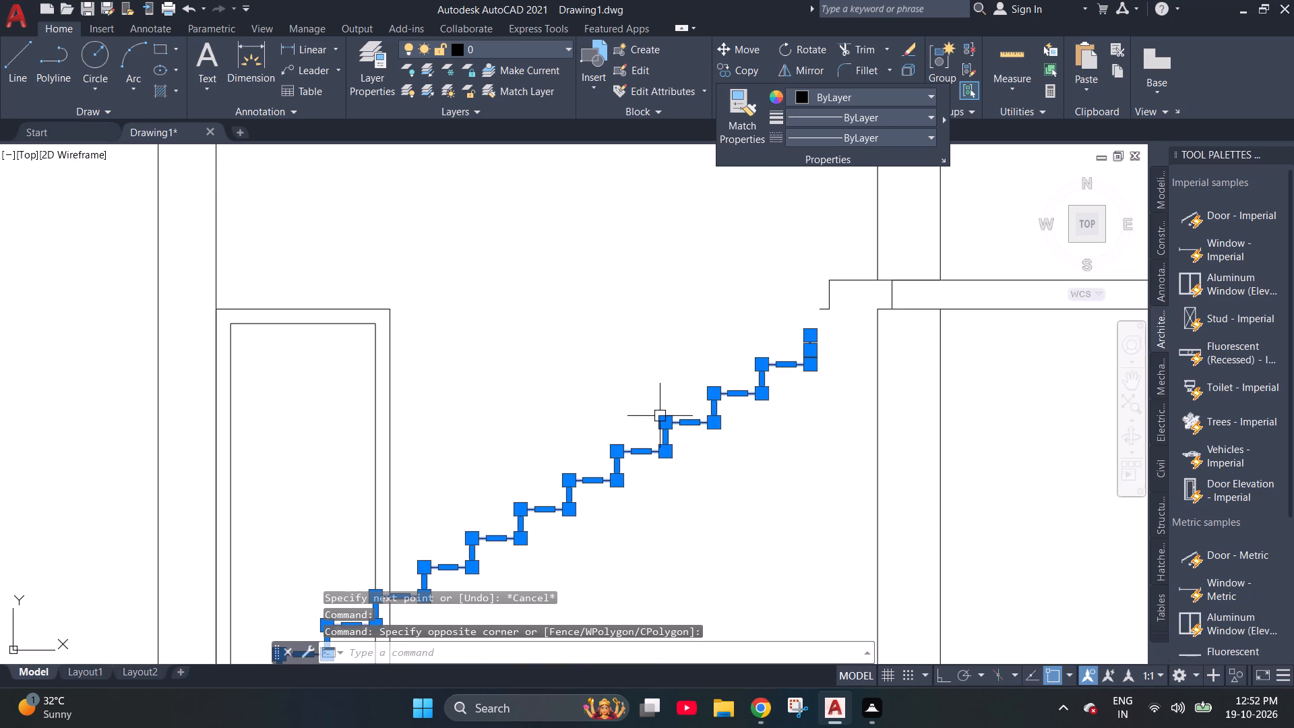
key(Delete)
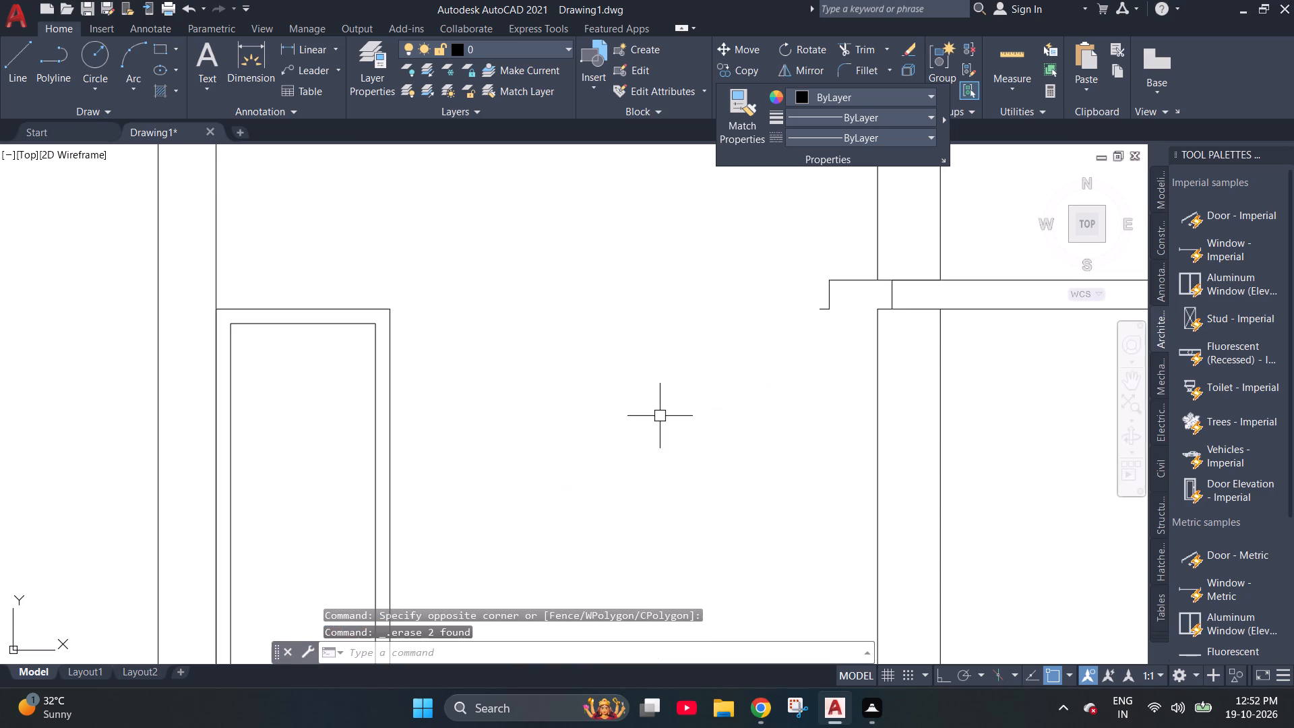
click(856, 282)
click(836, 303)
click(827, 316)
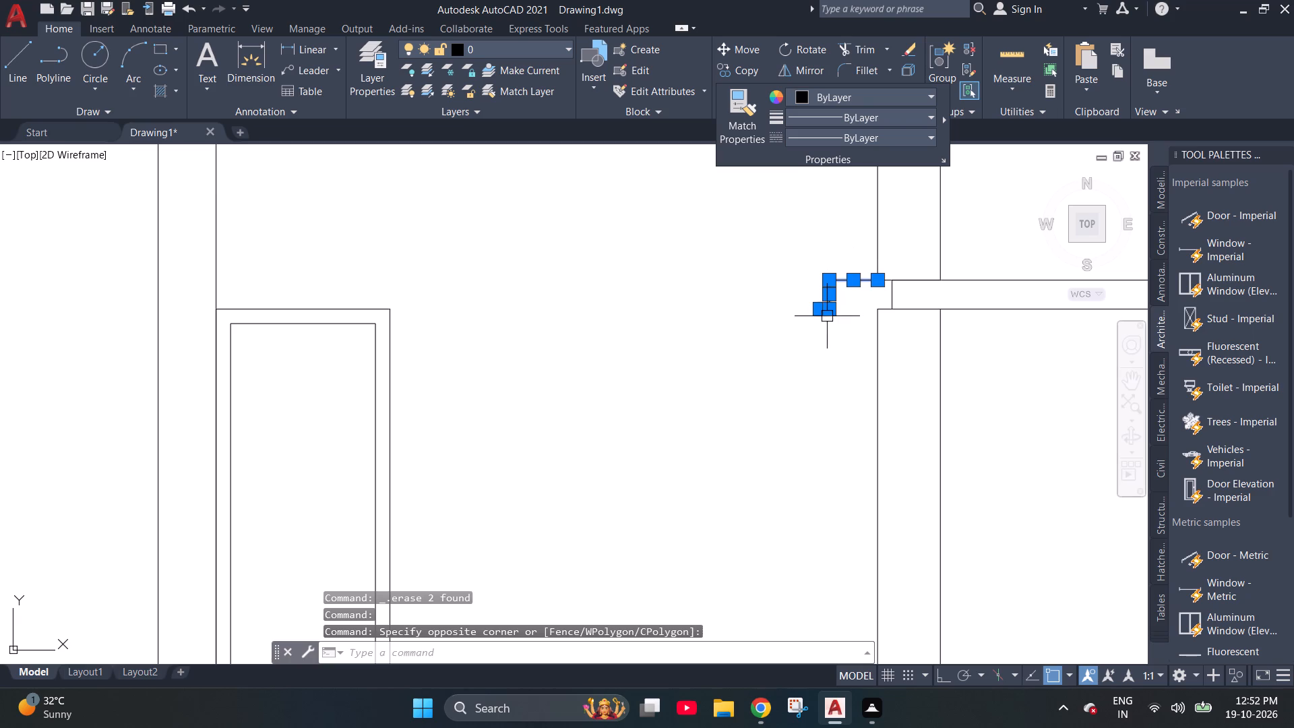
key(Delete)
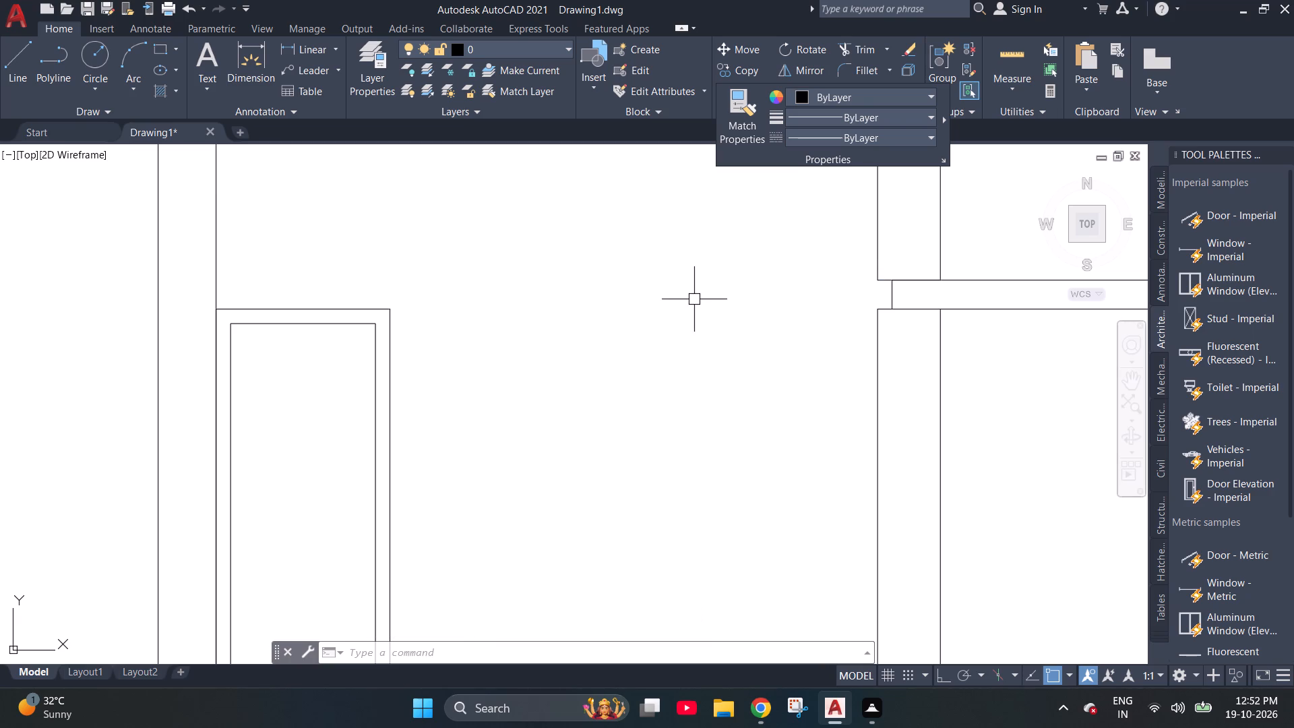
Start the Line command for a new line in the cleared staircase section.
scroll(694, 299, down, 1)
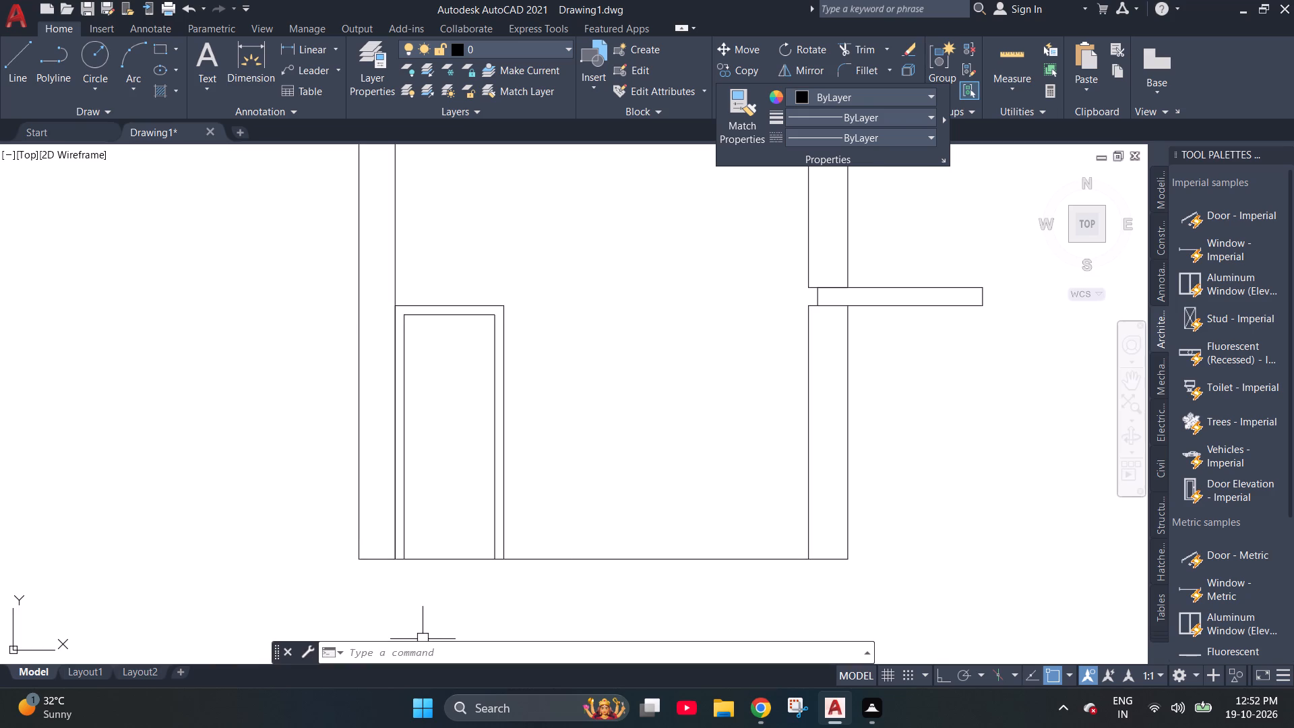
key(l)
key(Return)
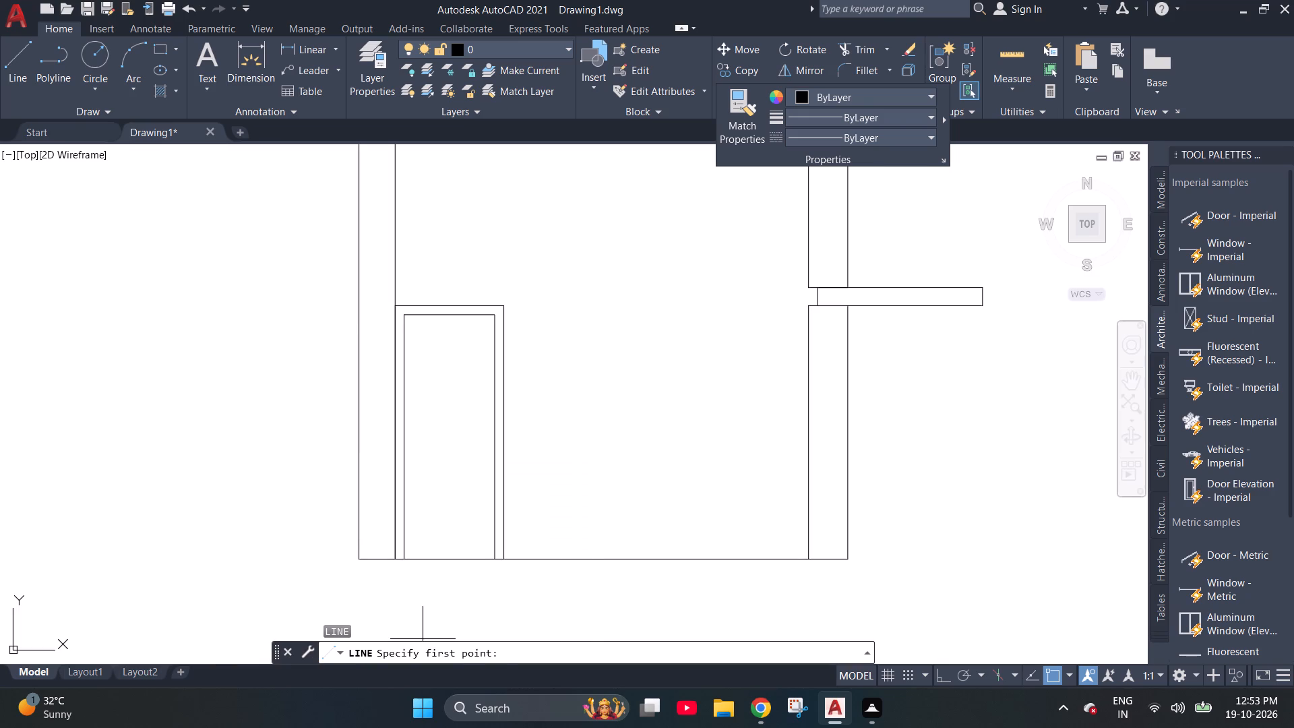
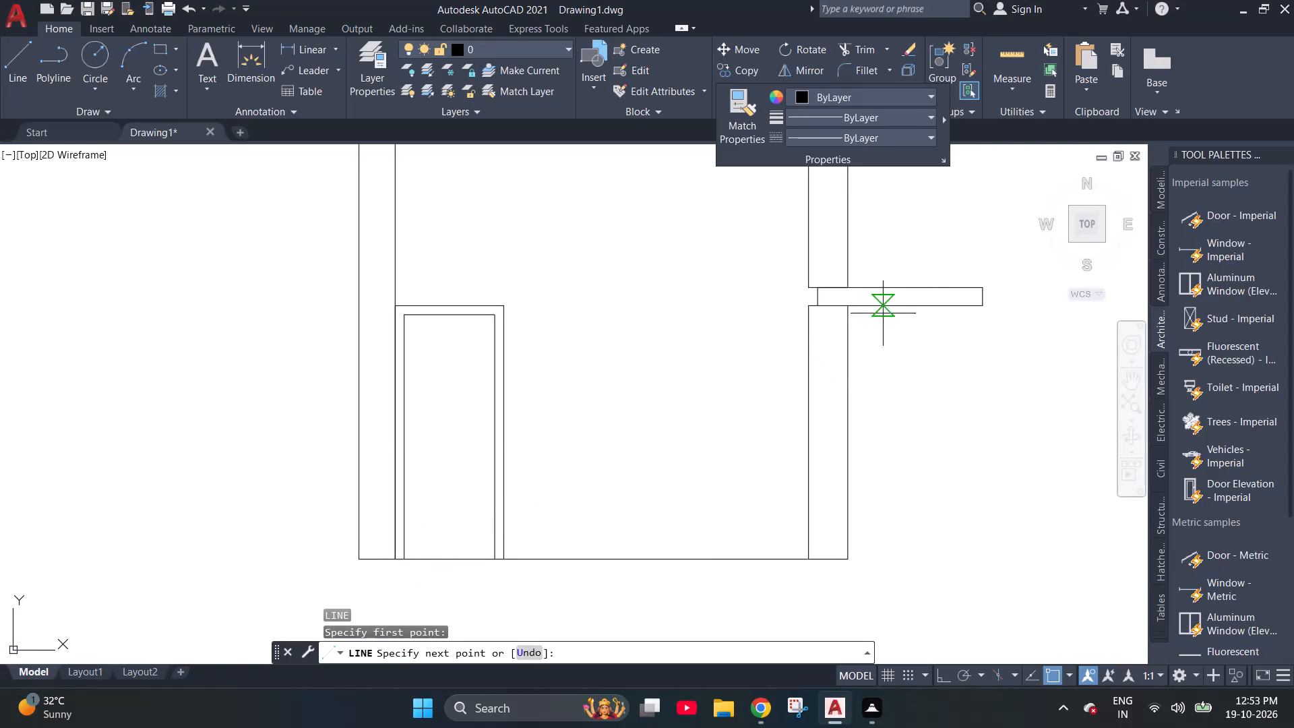
Finish the sloping soffit line from floor level inside the door opening to the landing slab's underside at the wall's inner face.
click(800, 307)
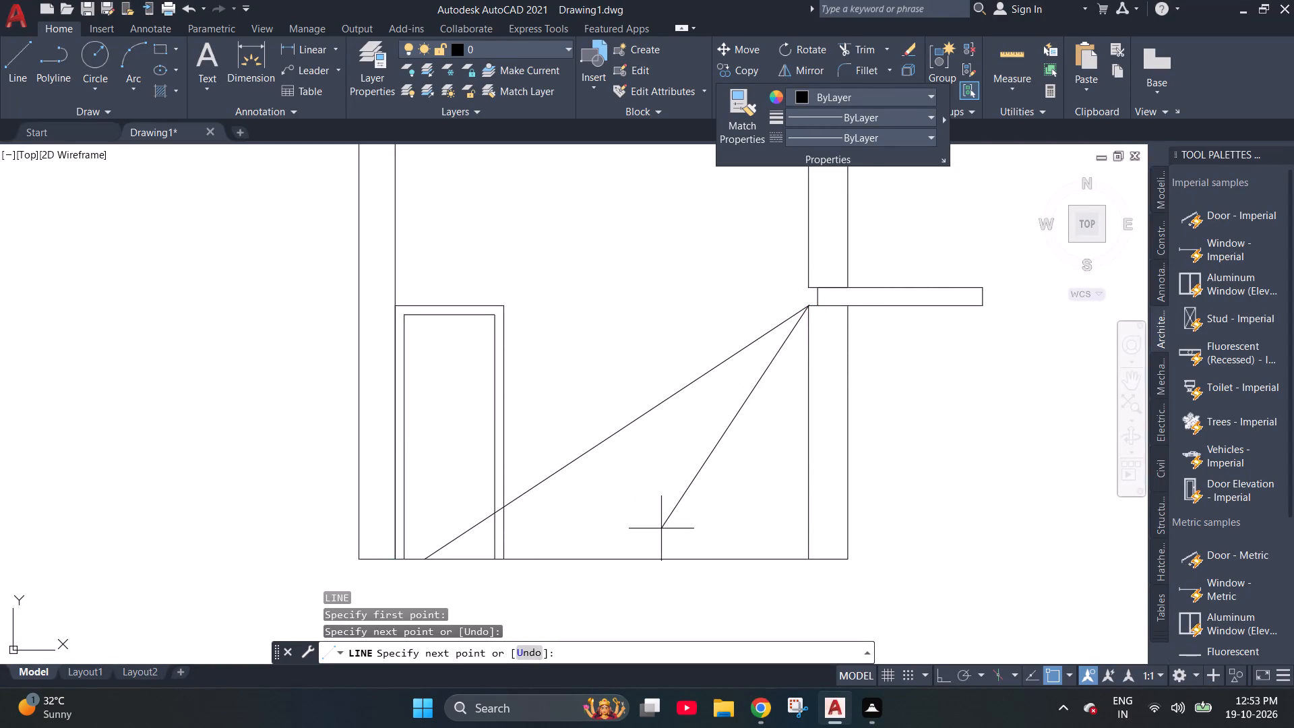
key(Escape)
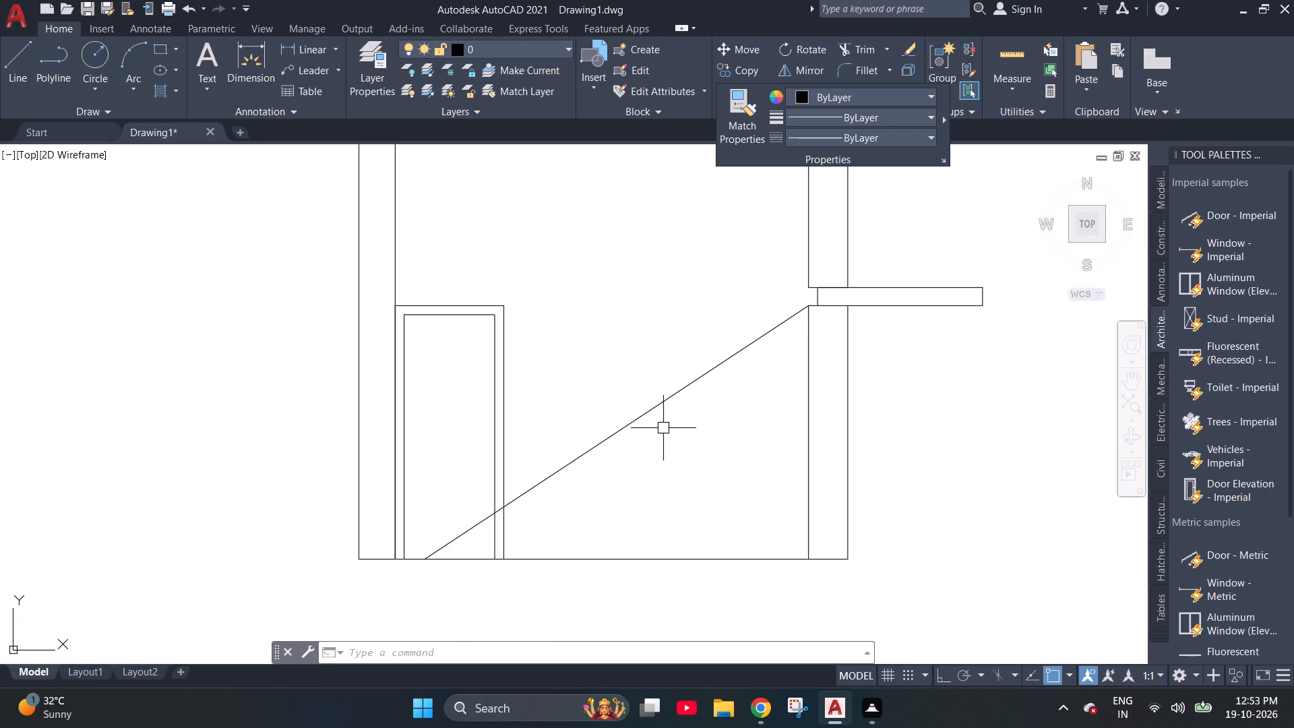
Draw the first step: a 6" vertical riser from the foot of the door frame's inner left line and a 10" horizontal tread.
key(l)
key(Return)
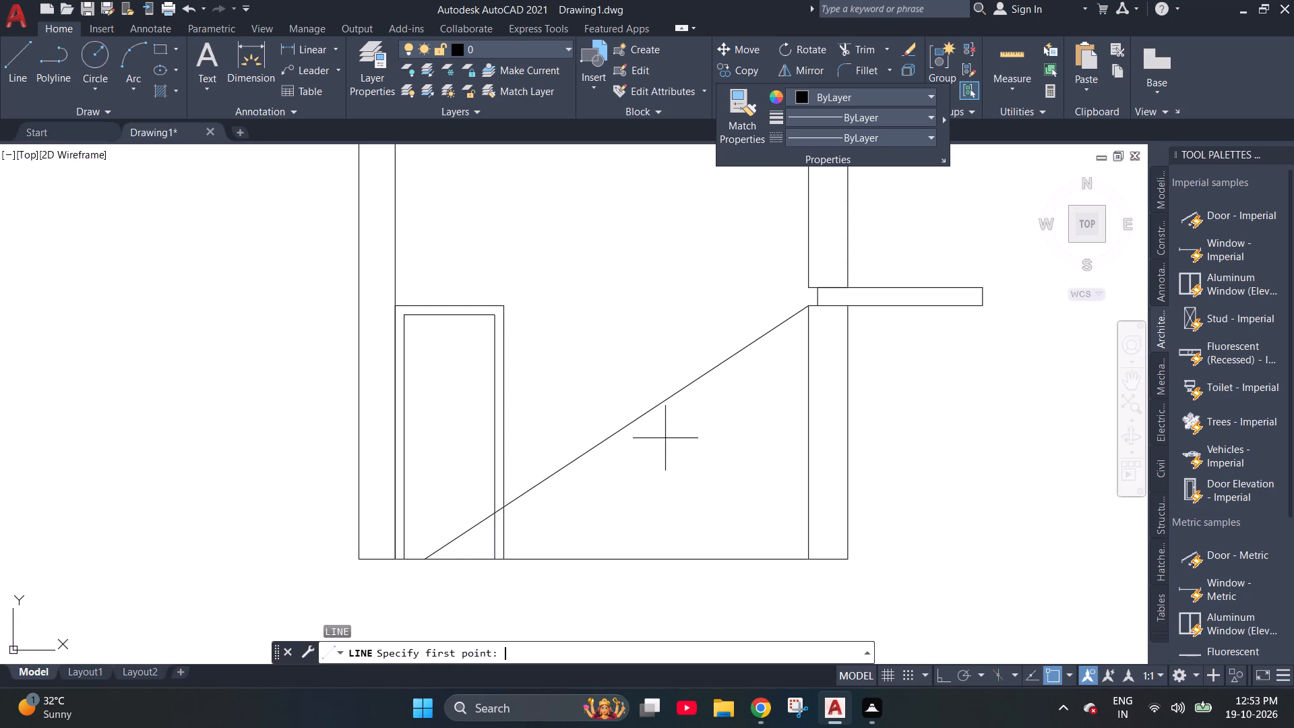
click(406, 563)
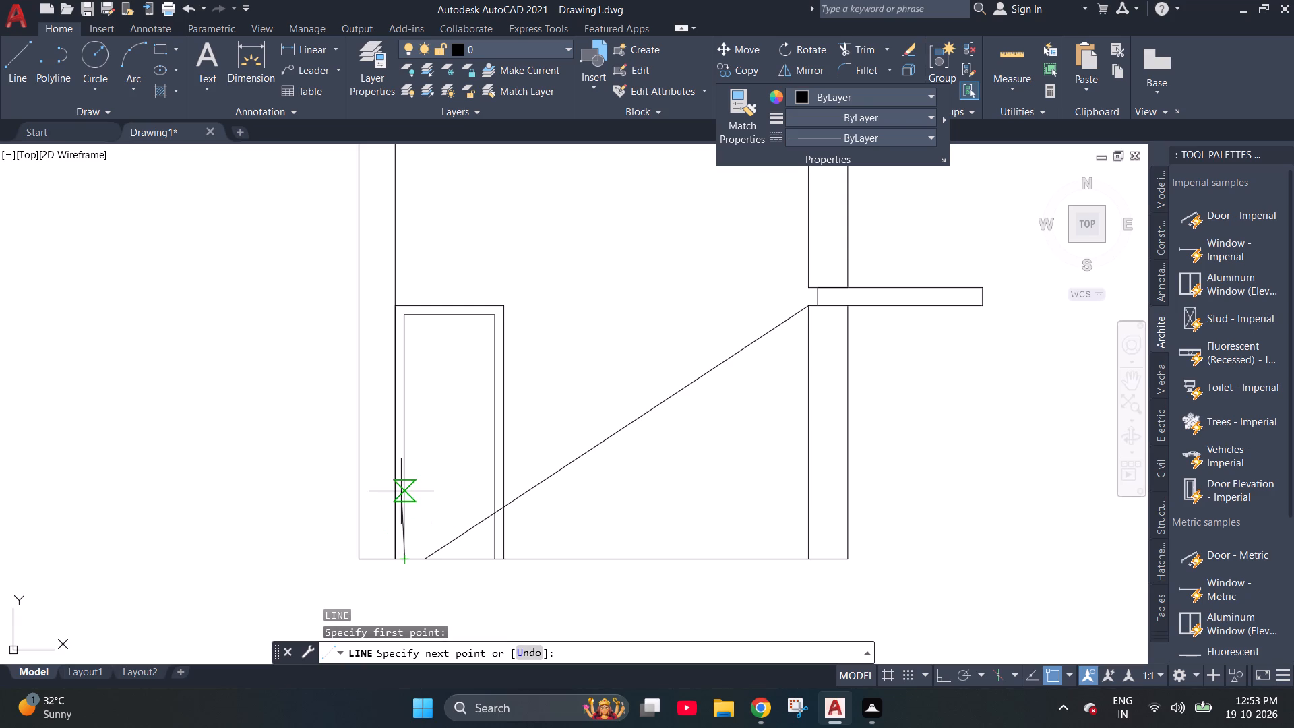
text(6")
key(Return)
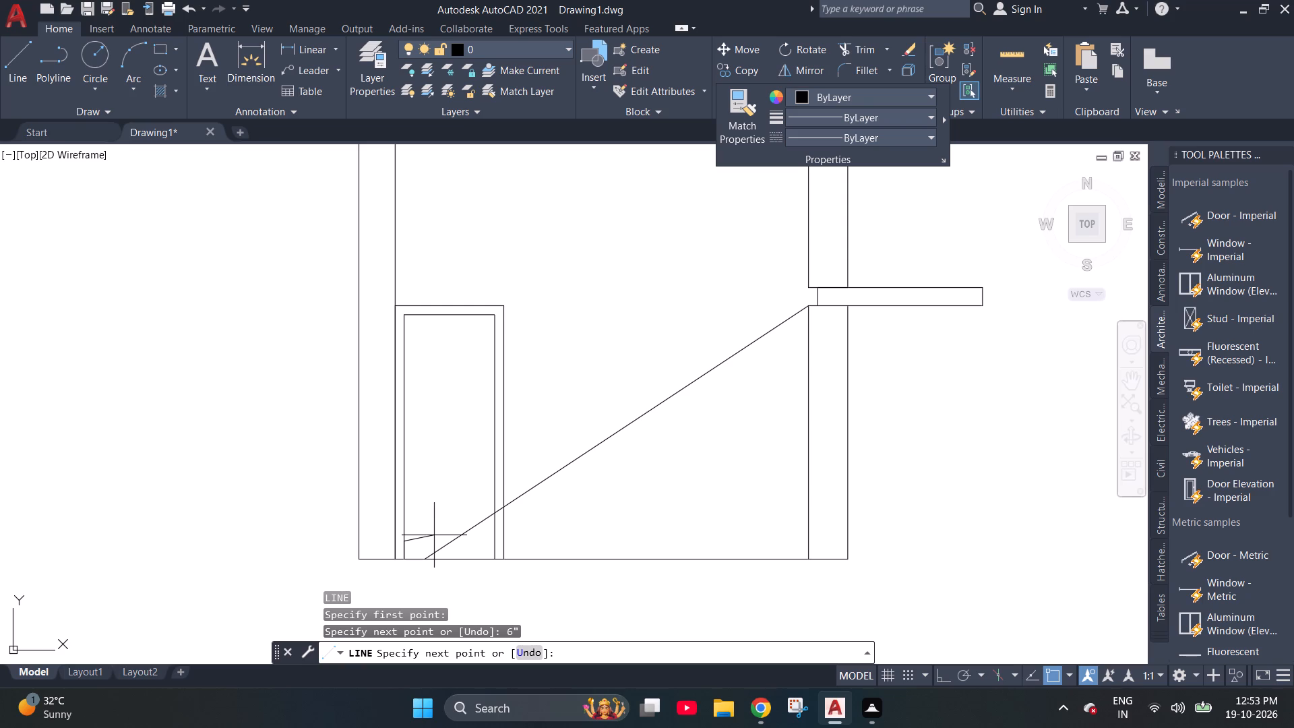
text(10")
key(Return)
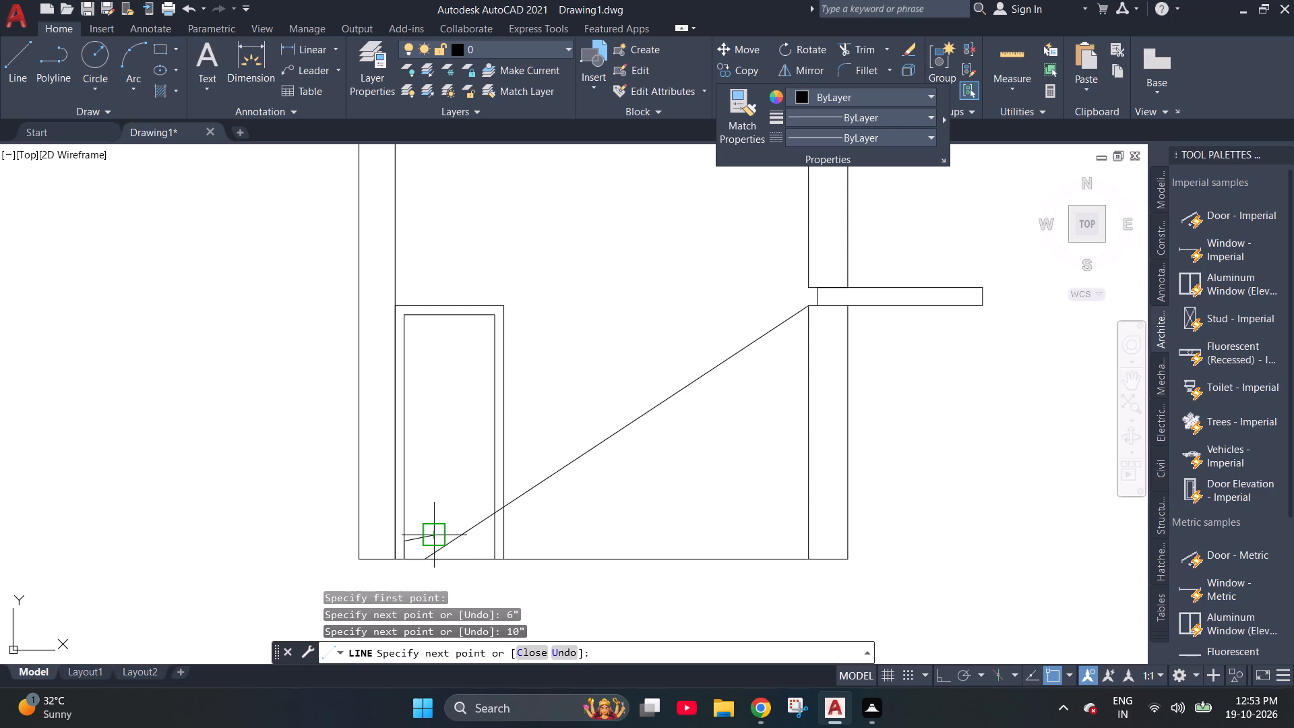
key(ctrl+z)
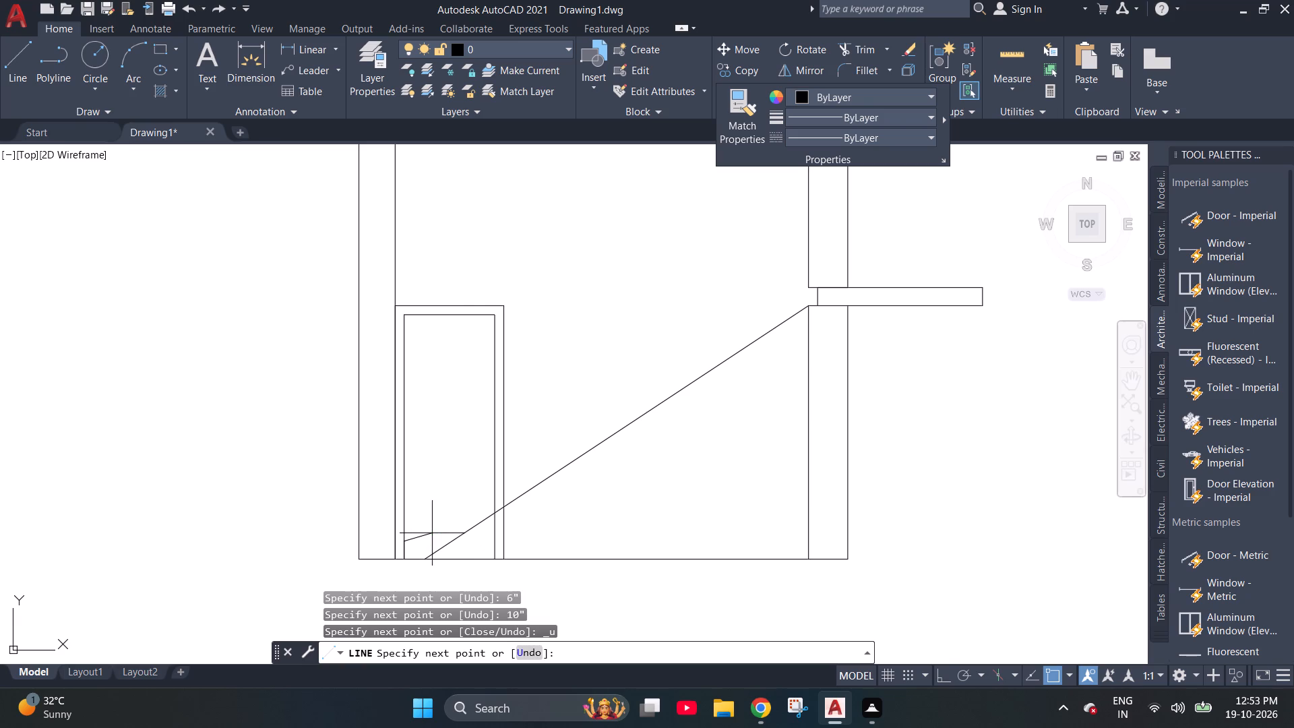
key(F8)
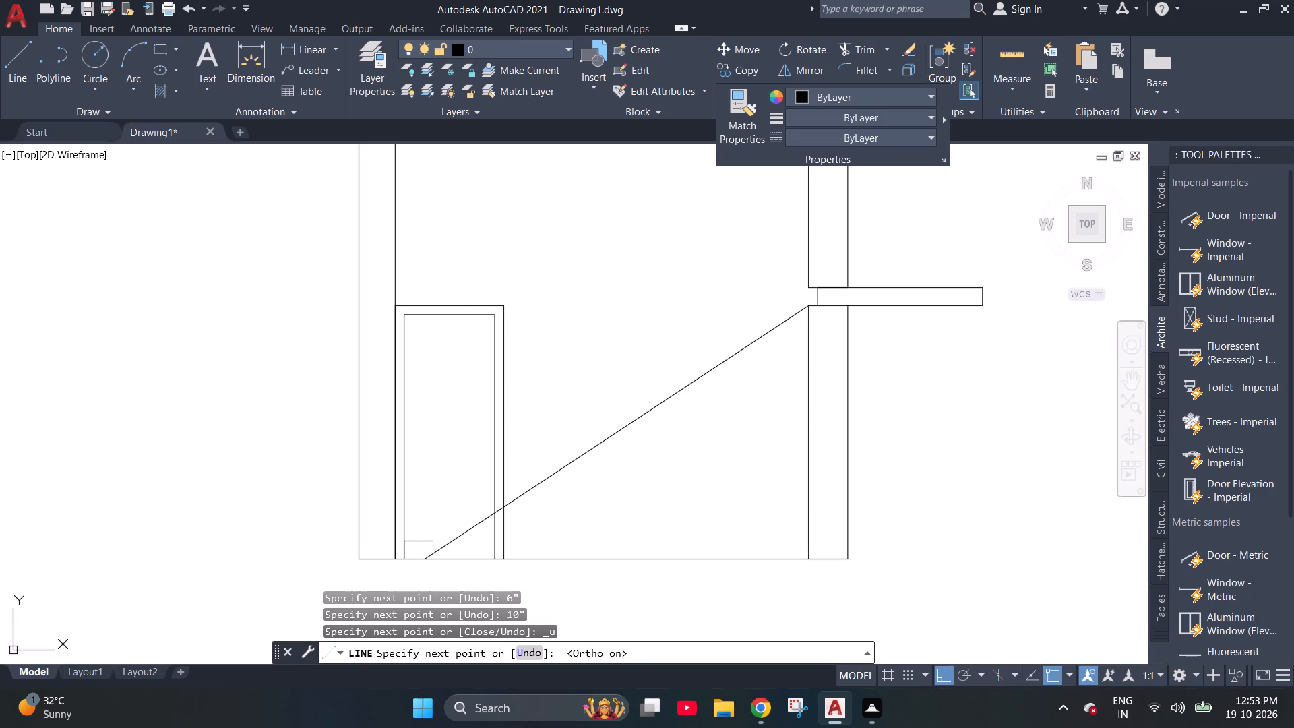
text(10")
key(Return)
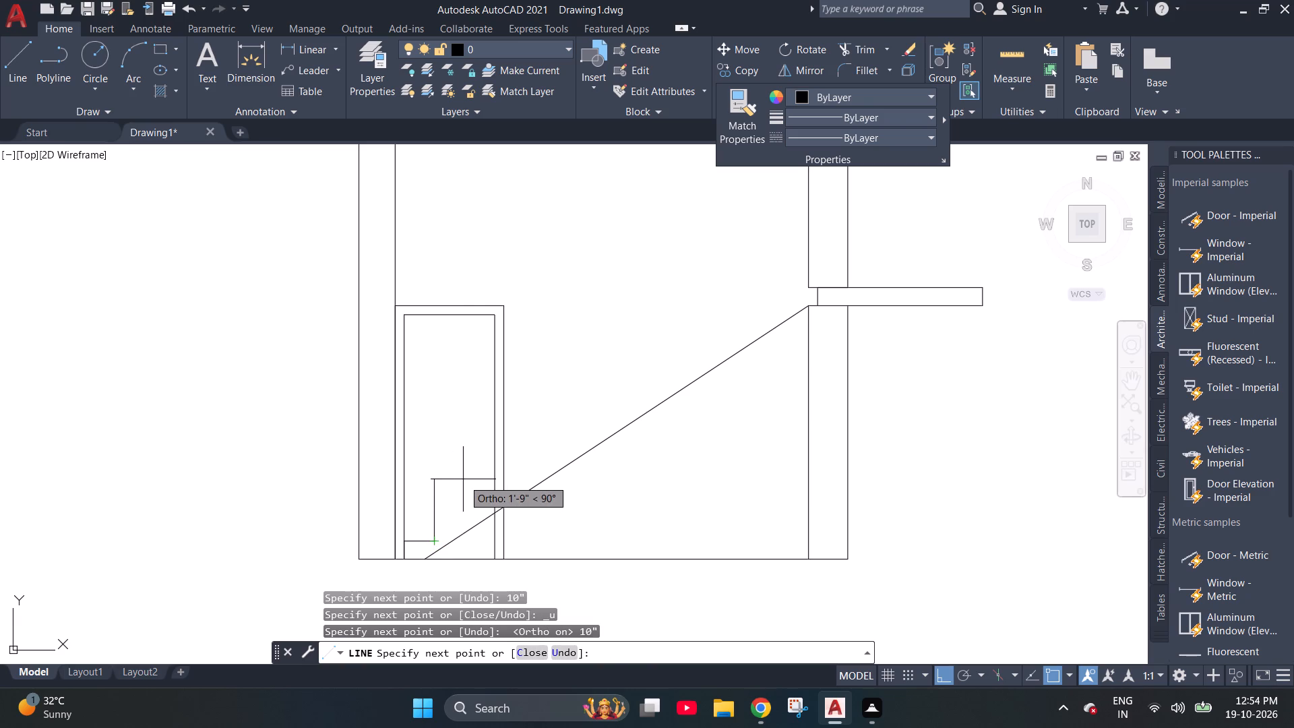
key(Escape)
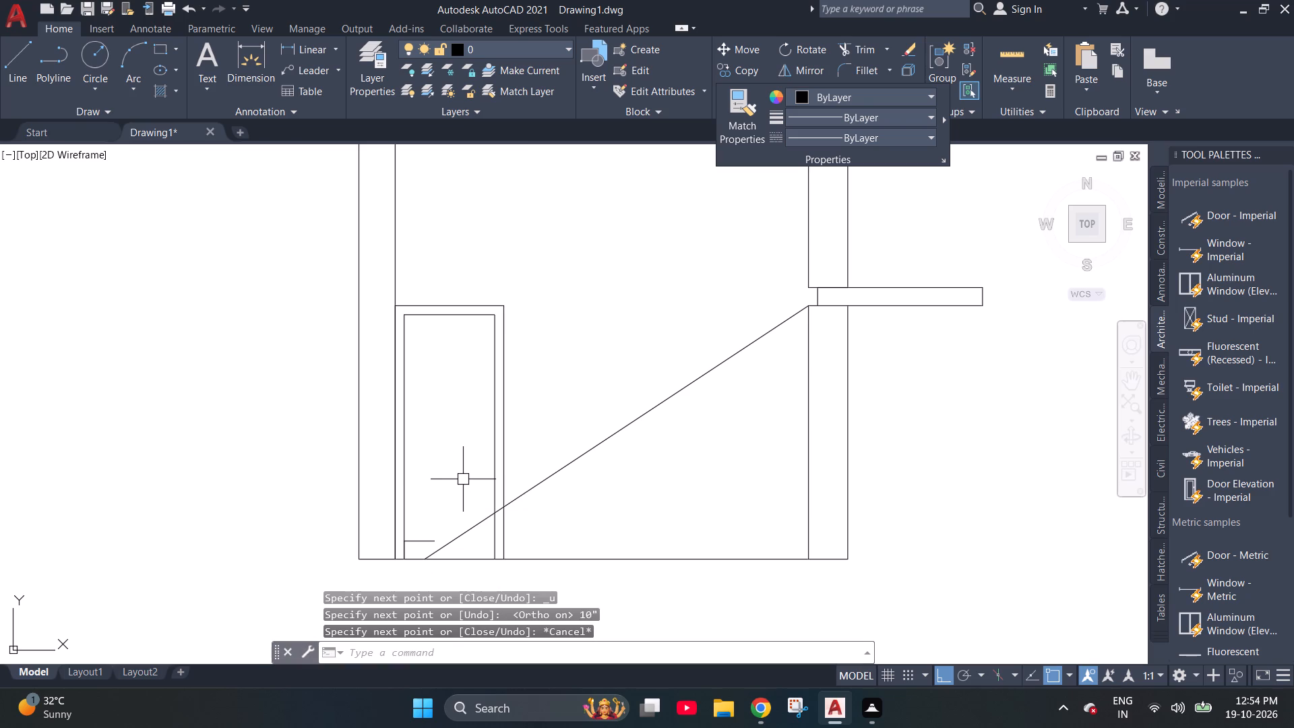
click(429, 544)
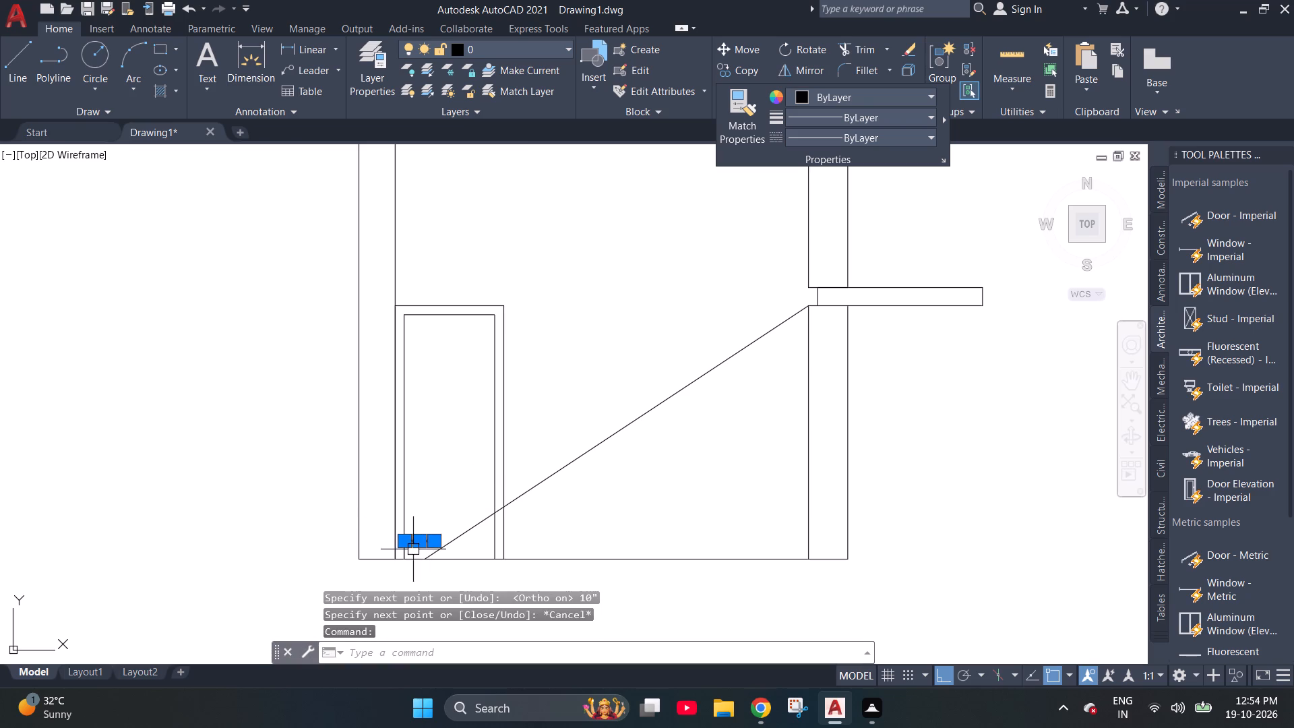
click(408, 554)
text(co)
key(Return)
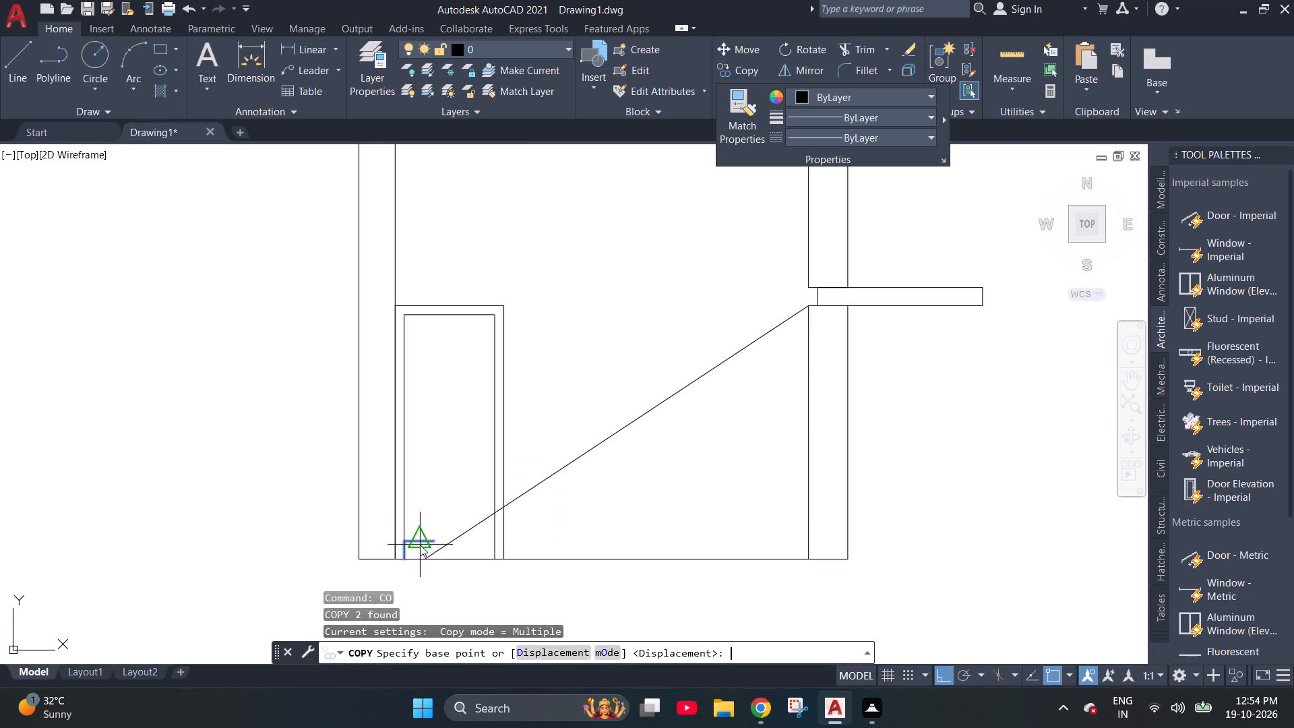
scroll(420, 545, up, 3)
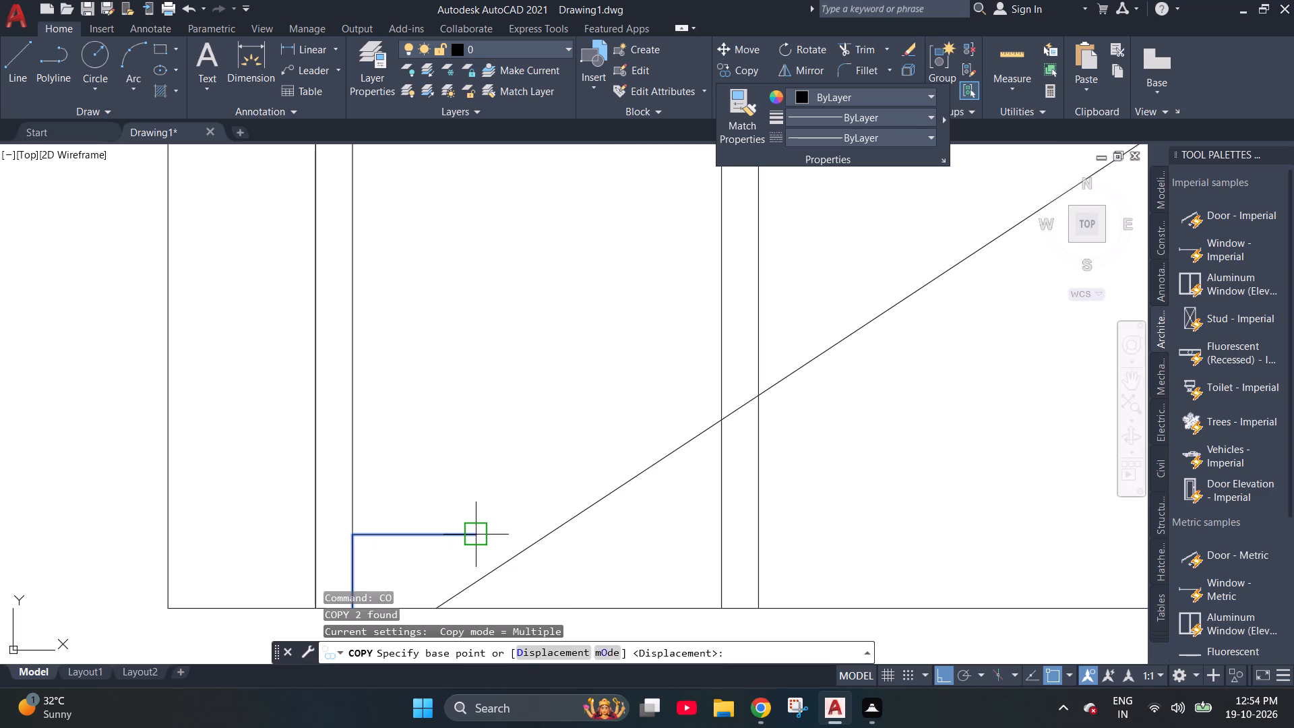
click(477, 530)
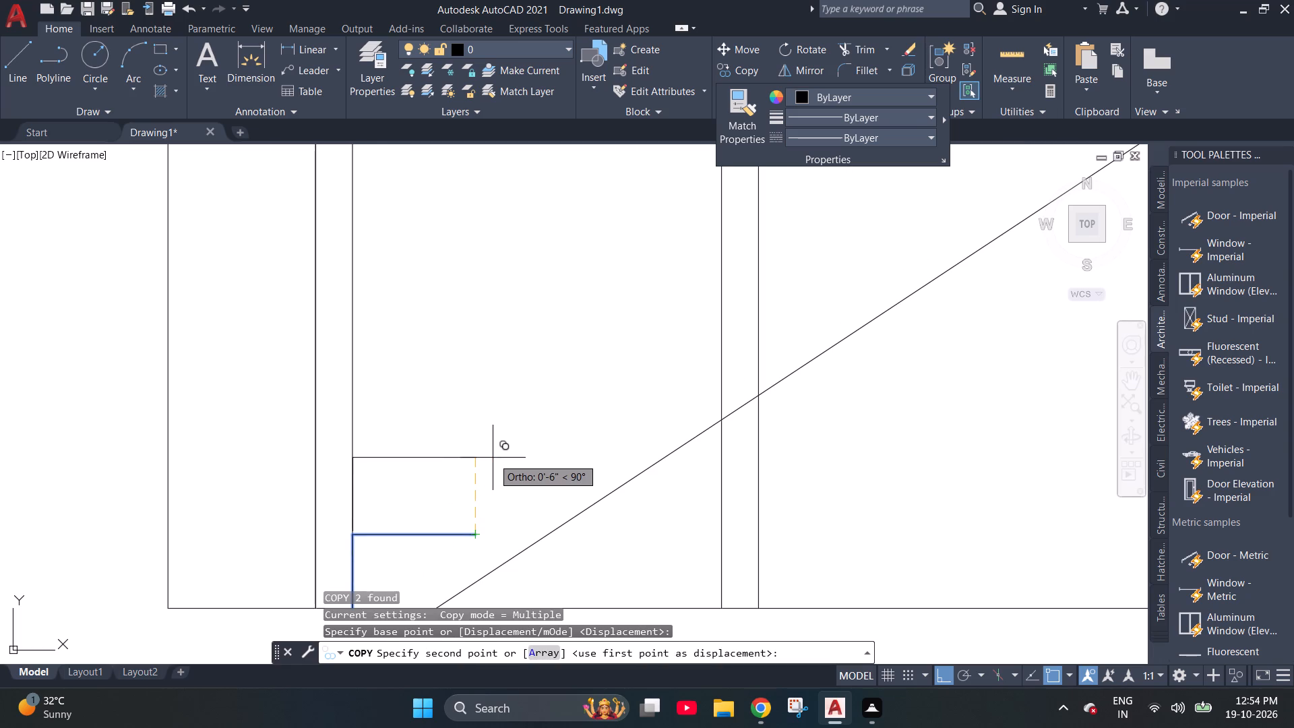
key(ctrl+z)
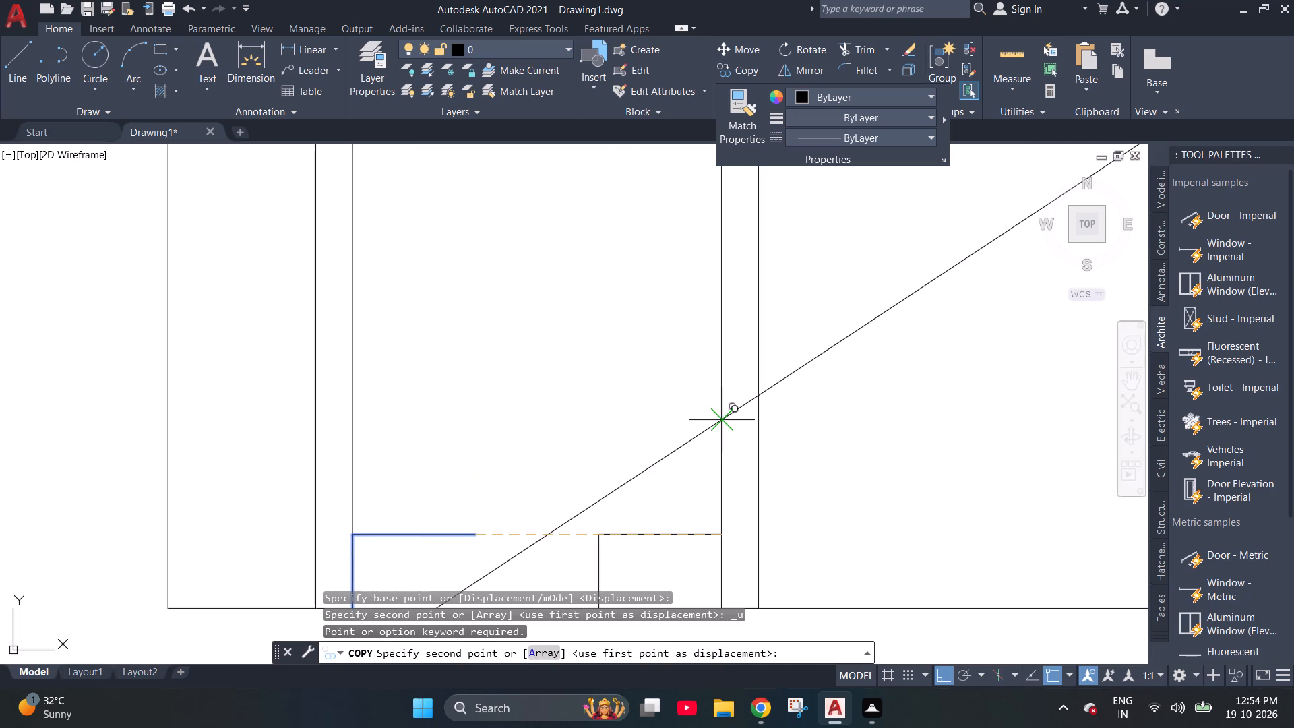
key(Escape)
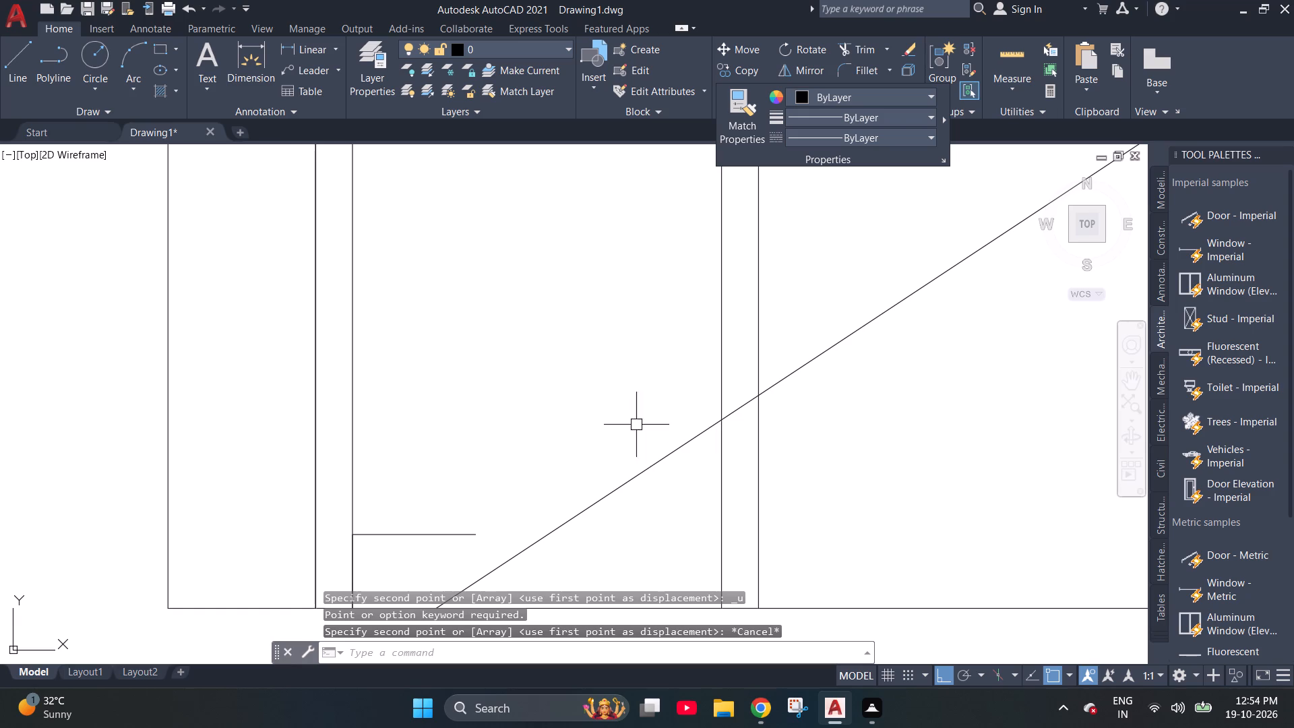
Set up a 12-item array copy of the first riser and tread, based at the riser's foot, with Ortho off.
click(393, 541)
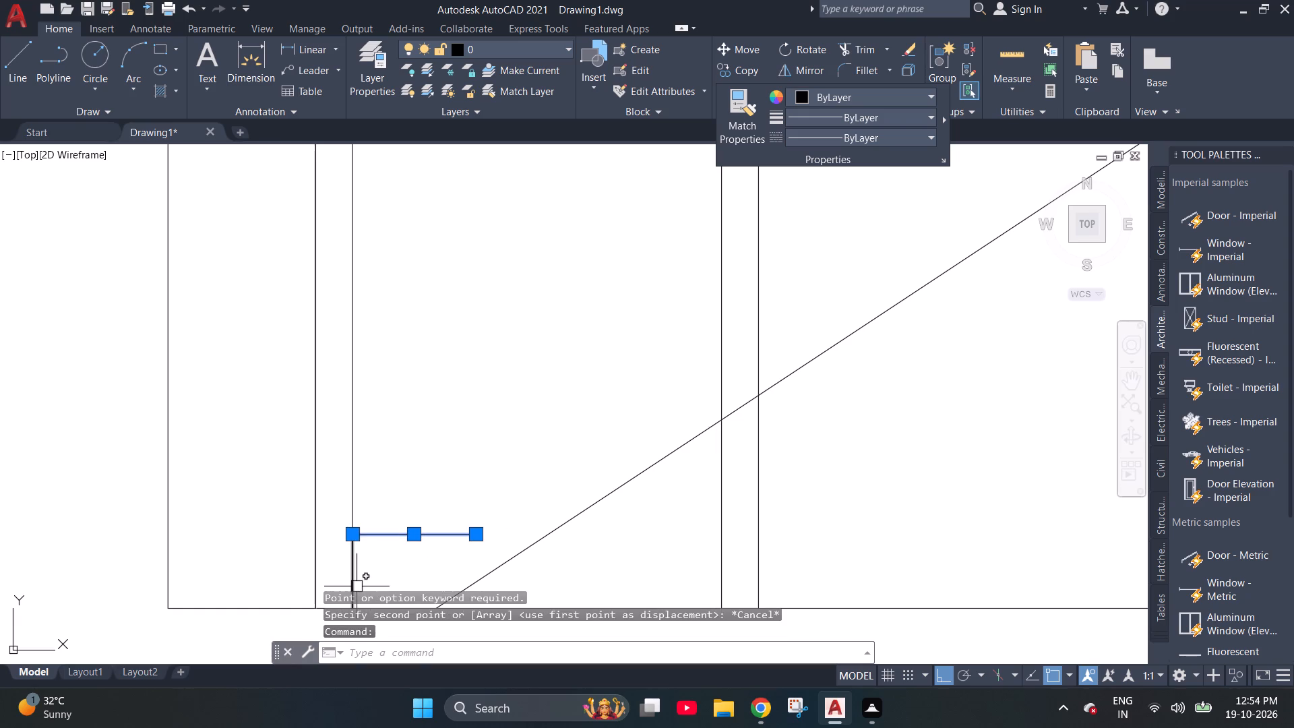
click(356, 586)
text(co)
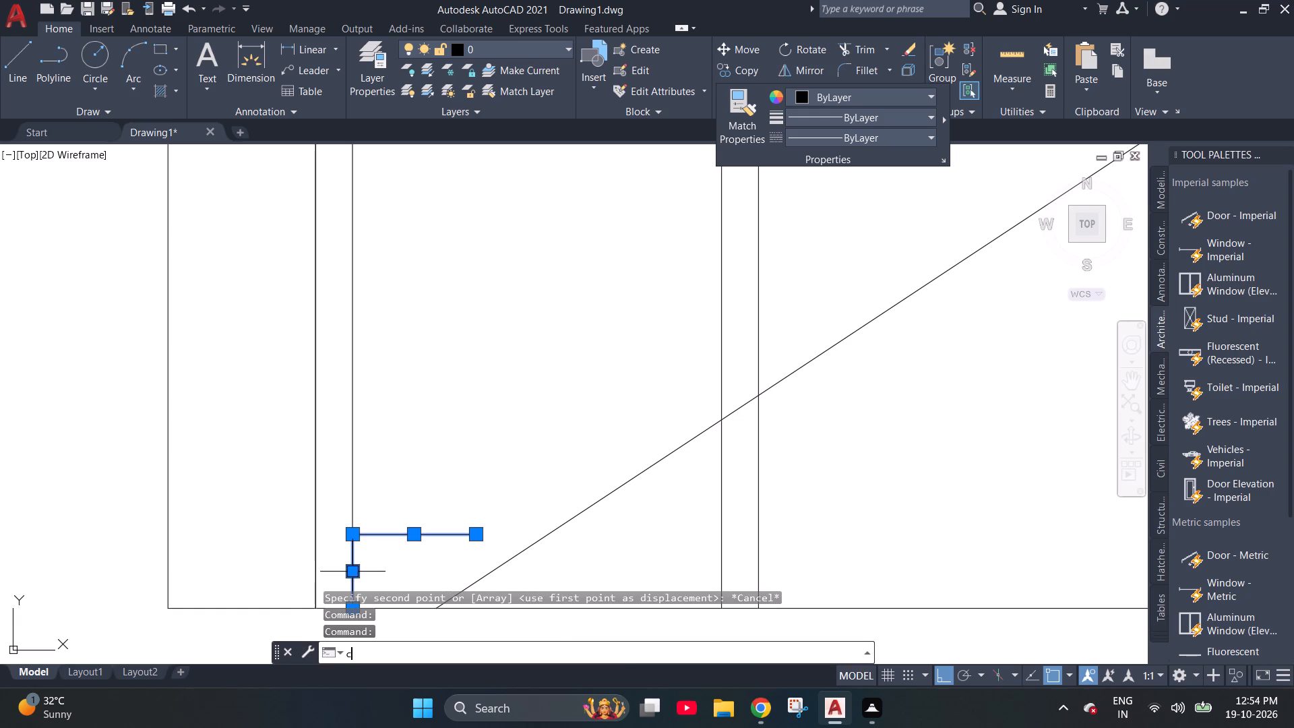
key(Return)
key(a)
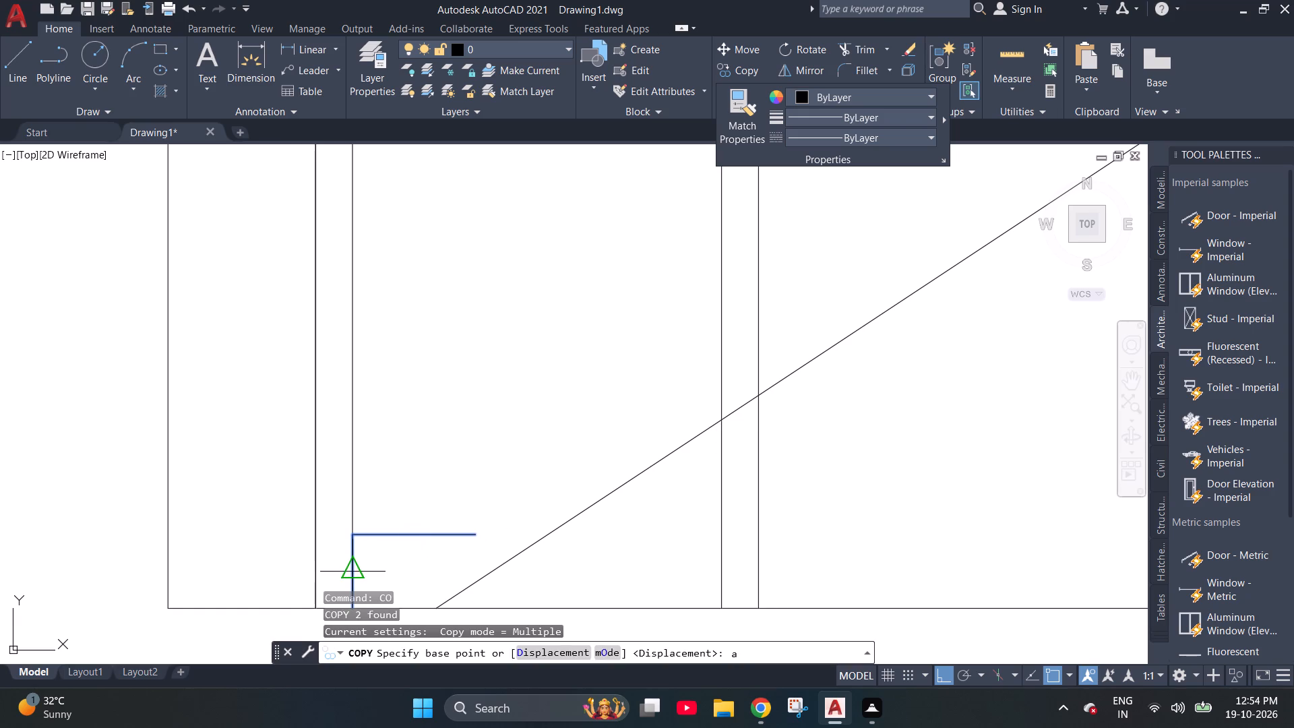
key(BackSpace)
scroll(371, 396, down, 1)
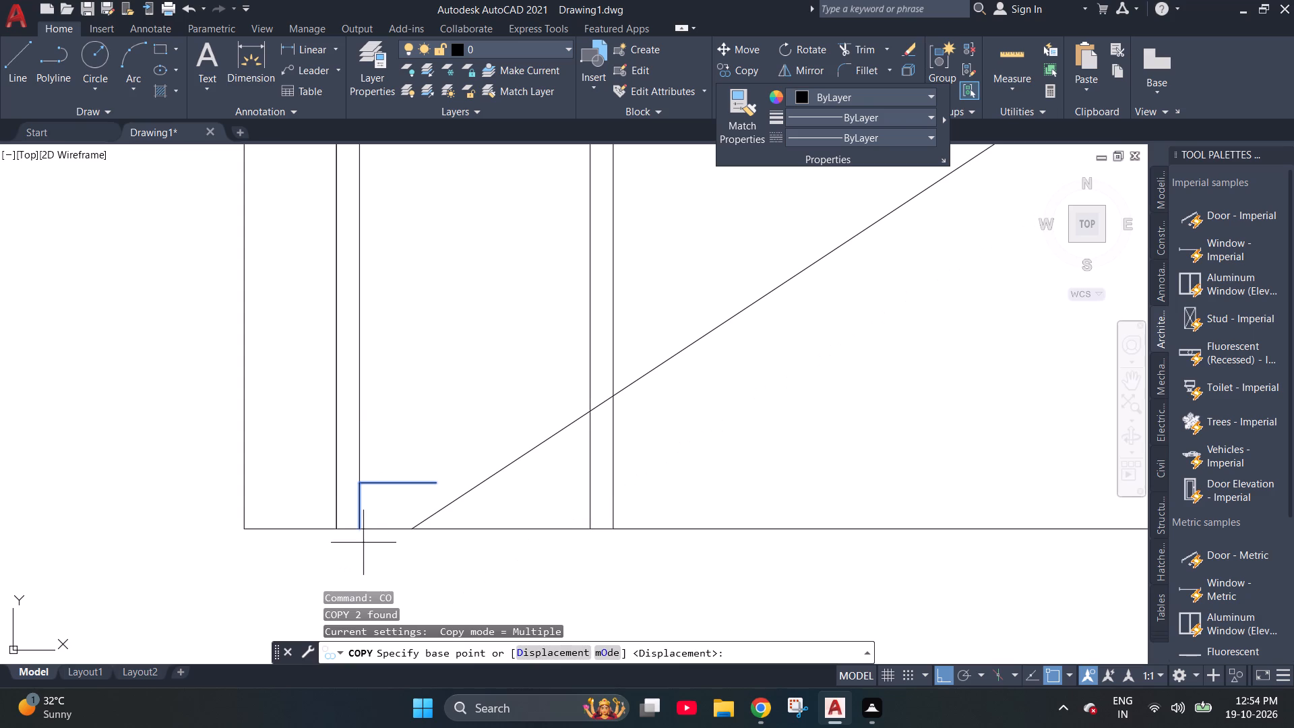
click(361, 532)
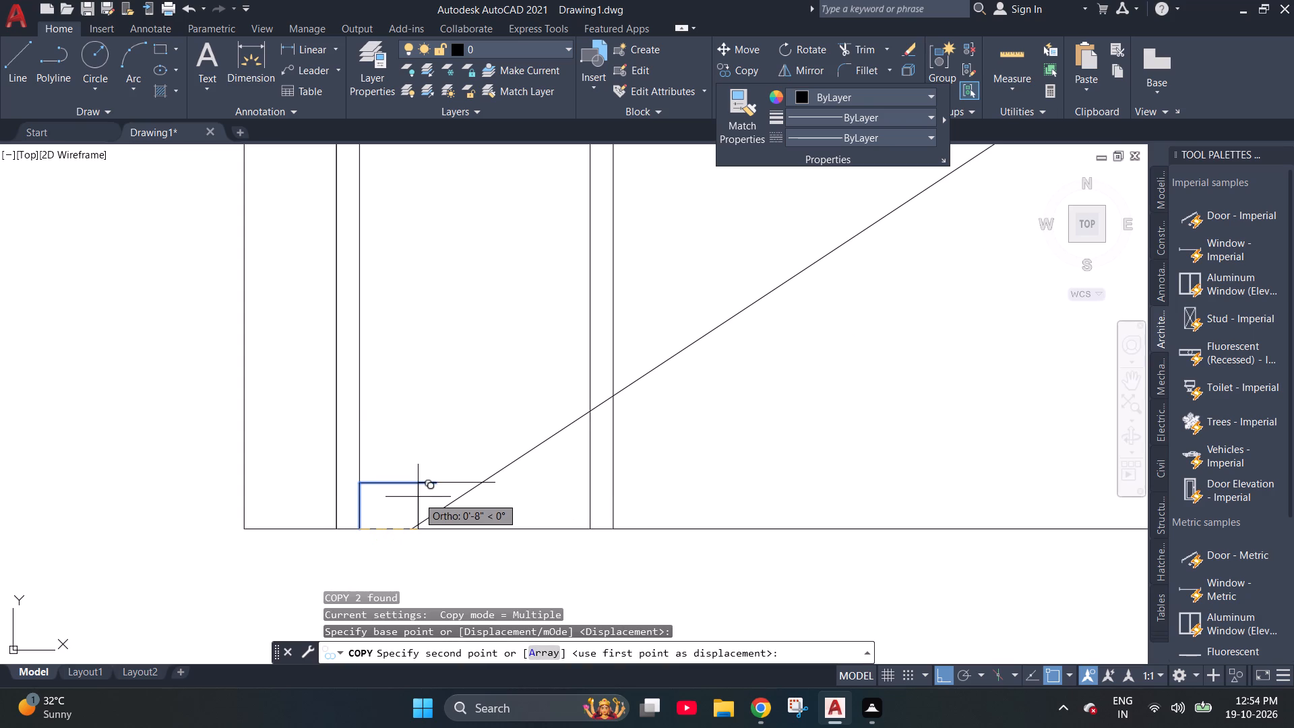
key(F8)
key(a)
key(Return)
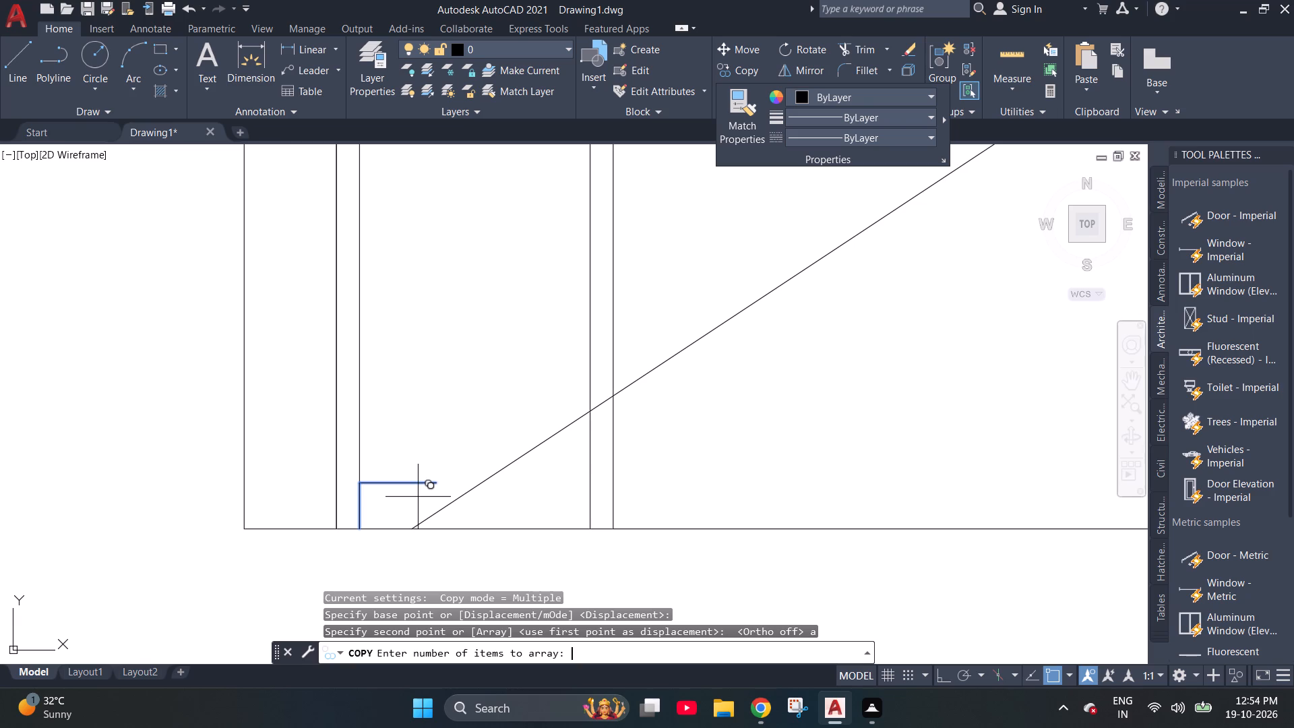
text(12)
key(Return)
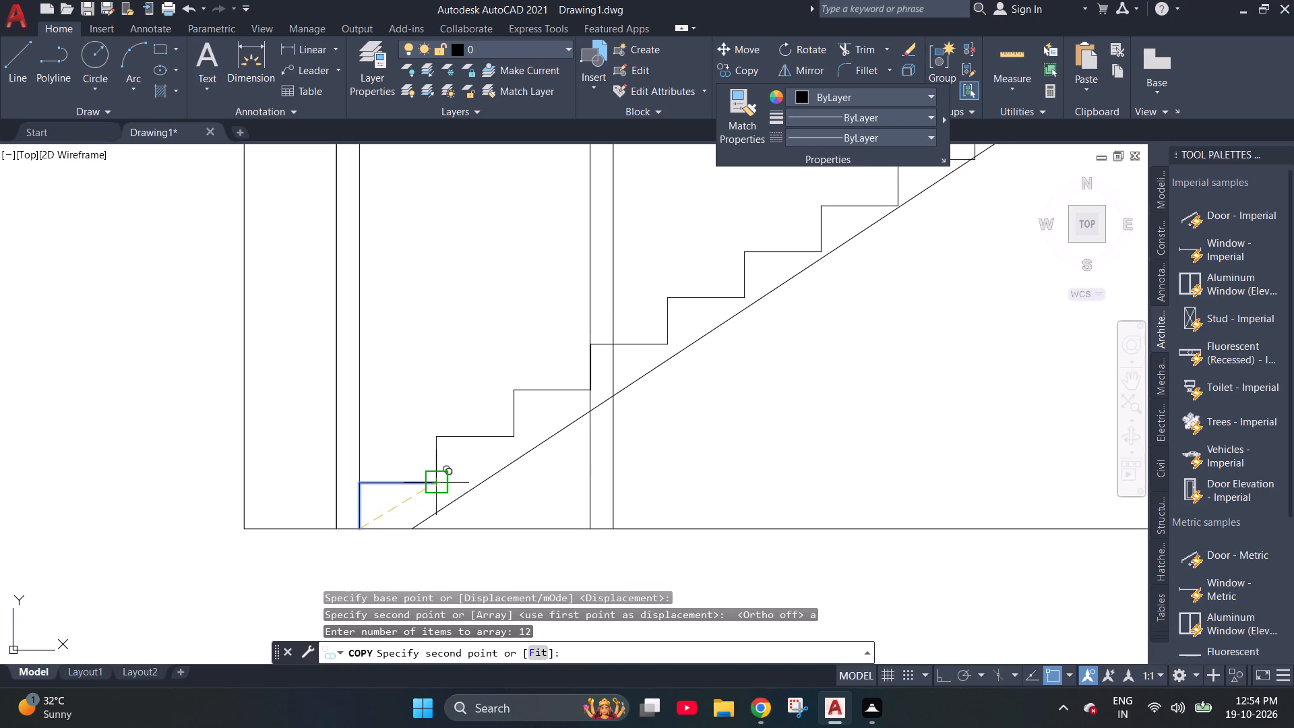
scroll(441, 489, down, 3)
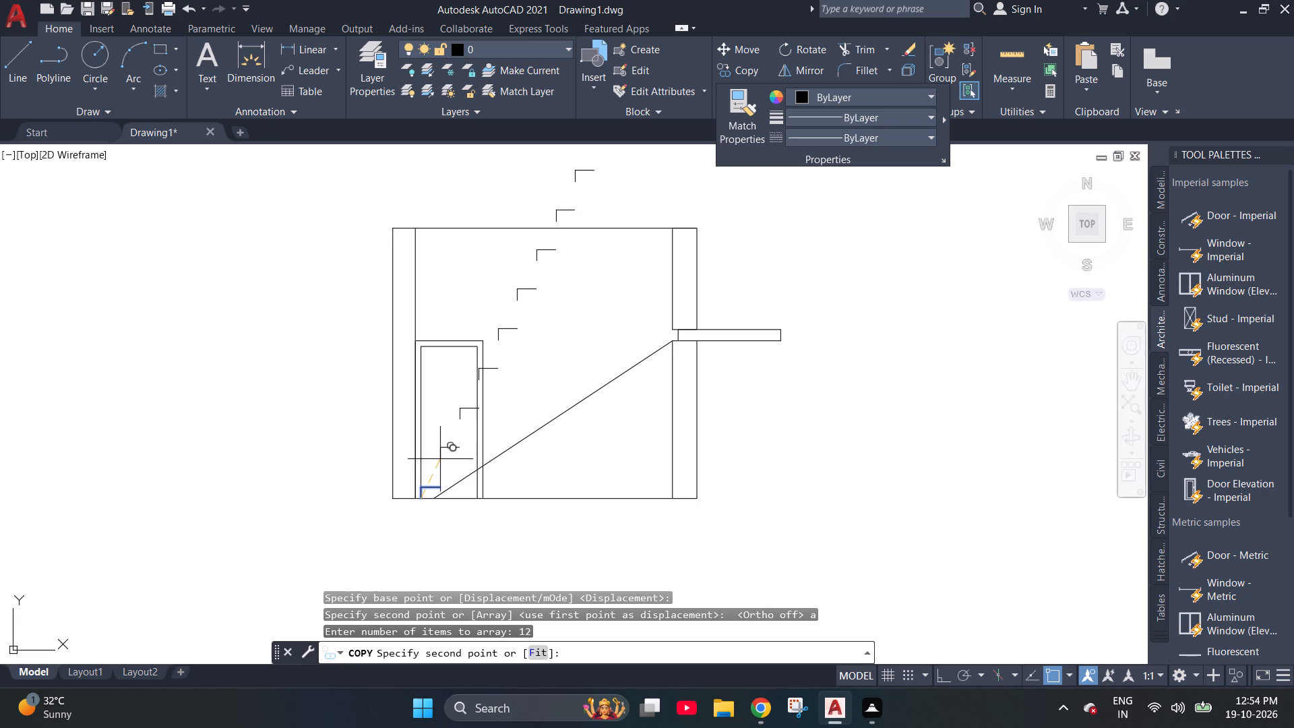
scroll(440, 491, up, 3)
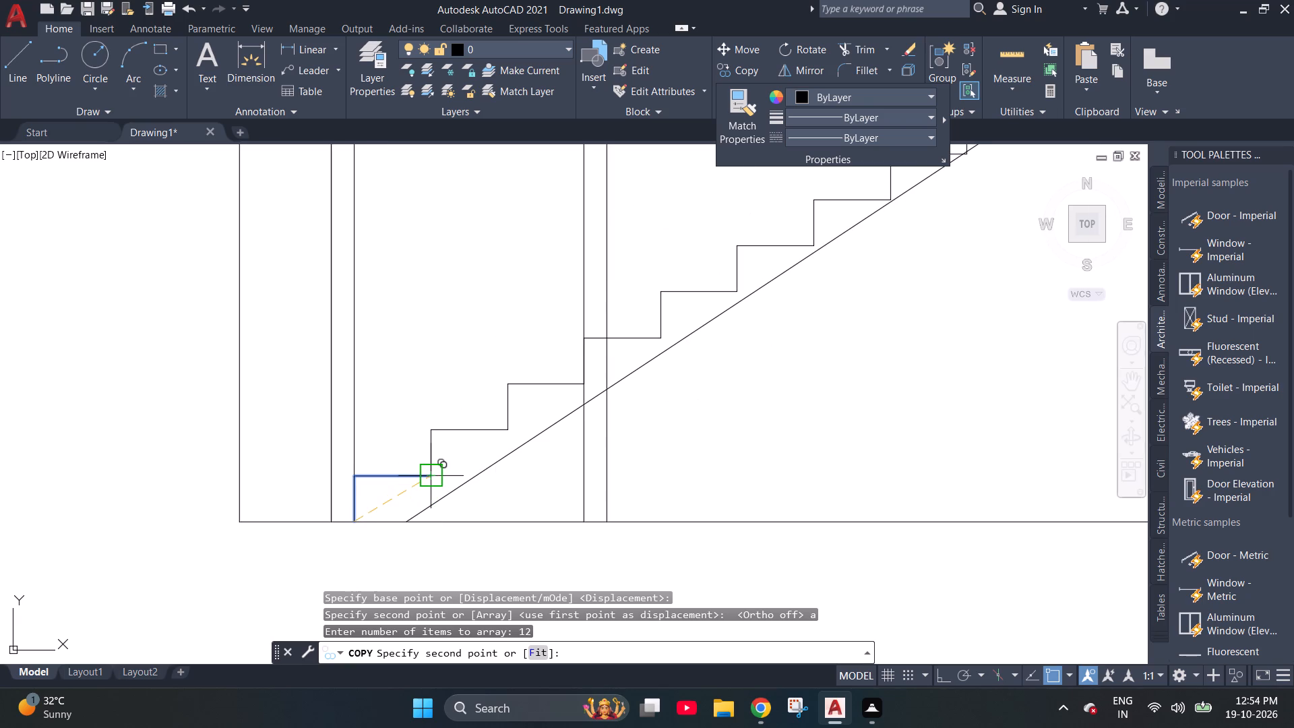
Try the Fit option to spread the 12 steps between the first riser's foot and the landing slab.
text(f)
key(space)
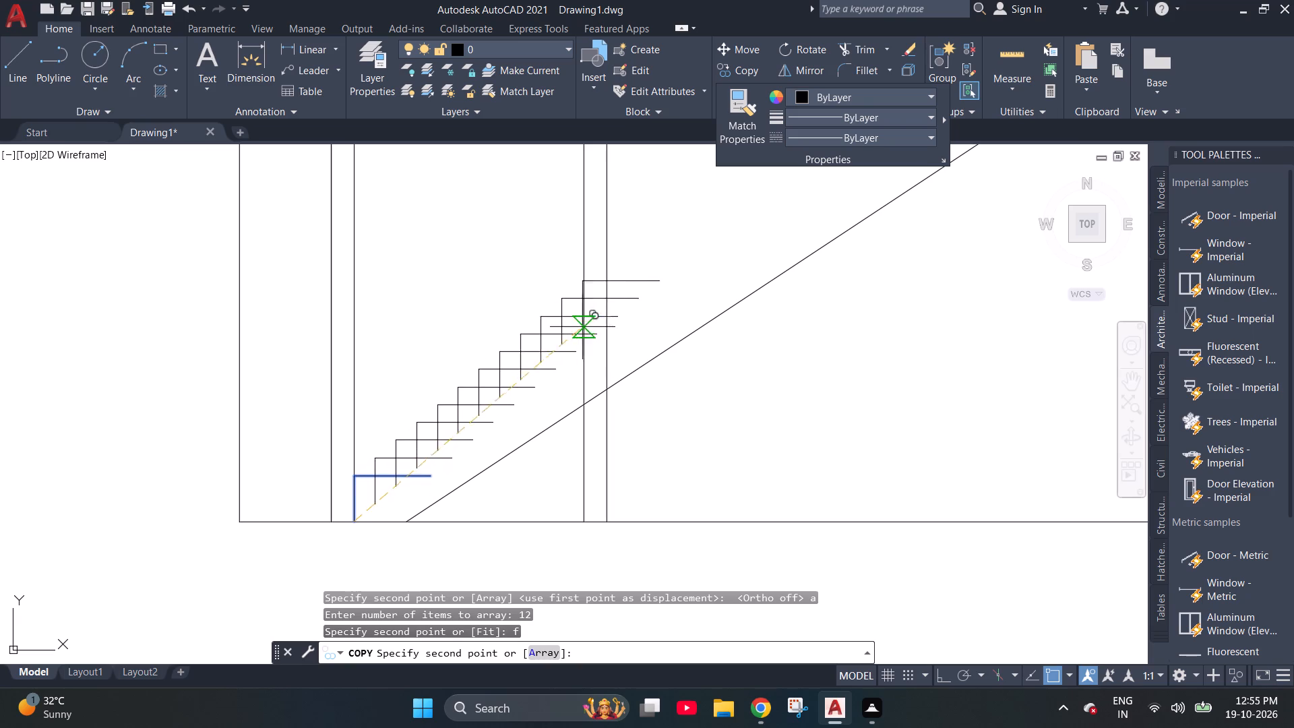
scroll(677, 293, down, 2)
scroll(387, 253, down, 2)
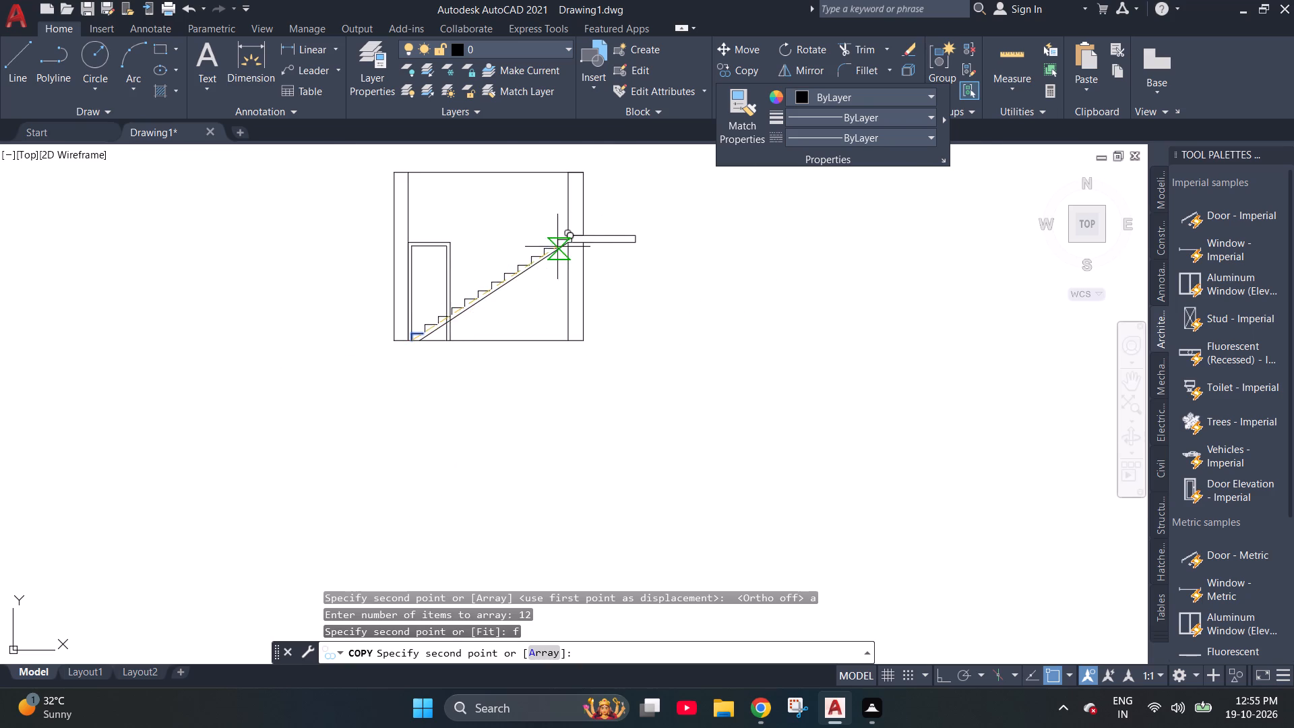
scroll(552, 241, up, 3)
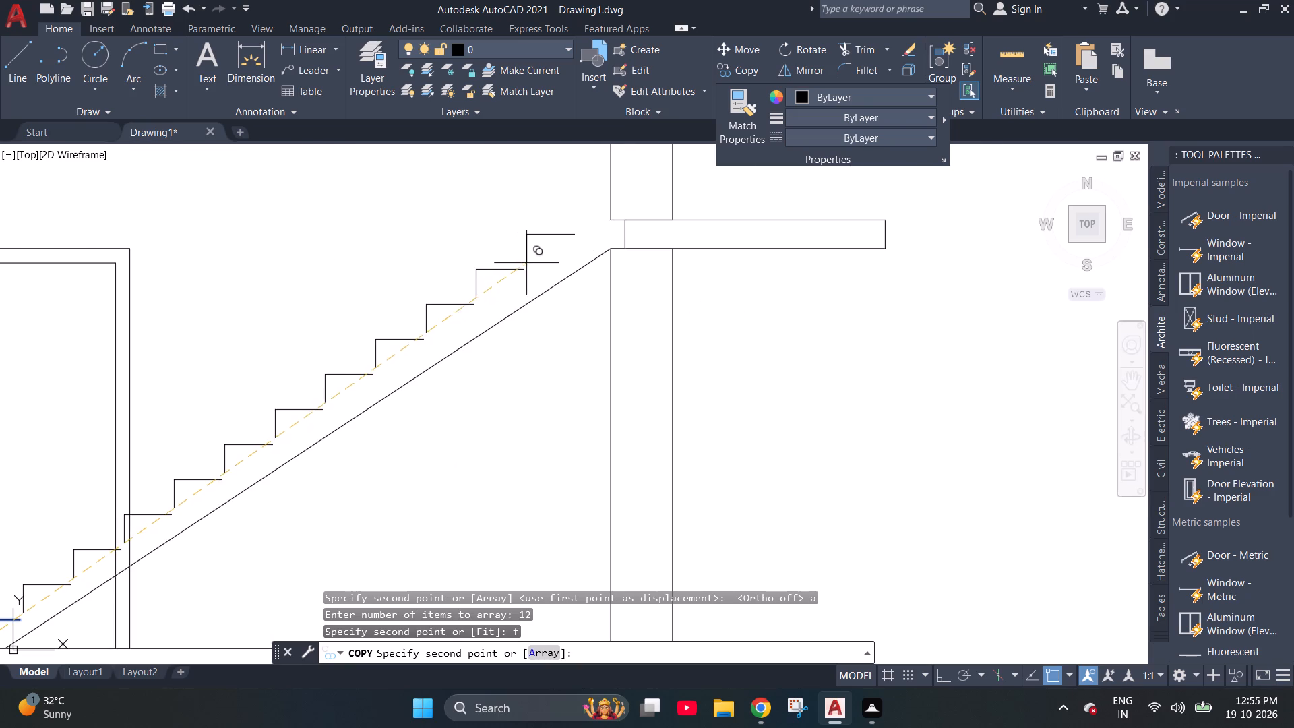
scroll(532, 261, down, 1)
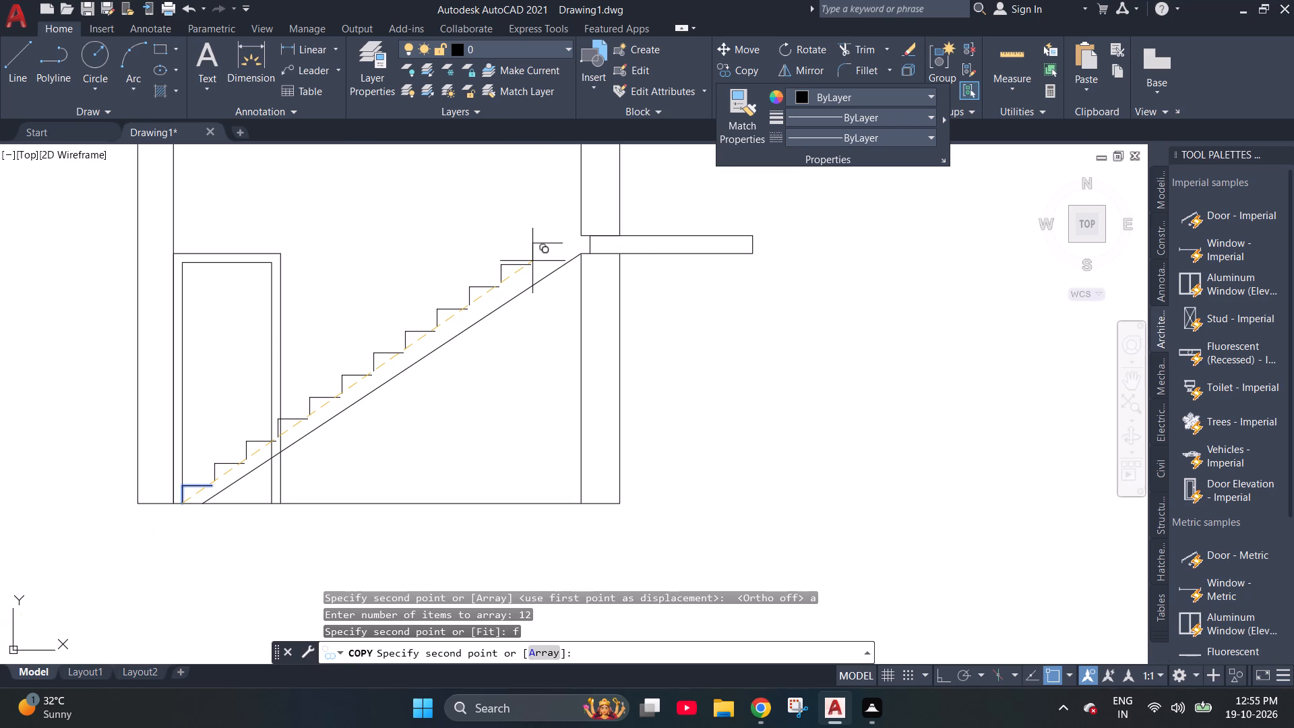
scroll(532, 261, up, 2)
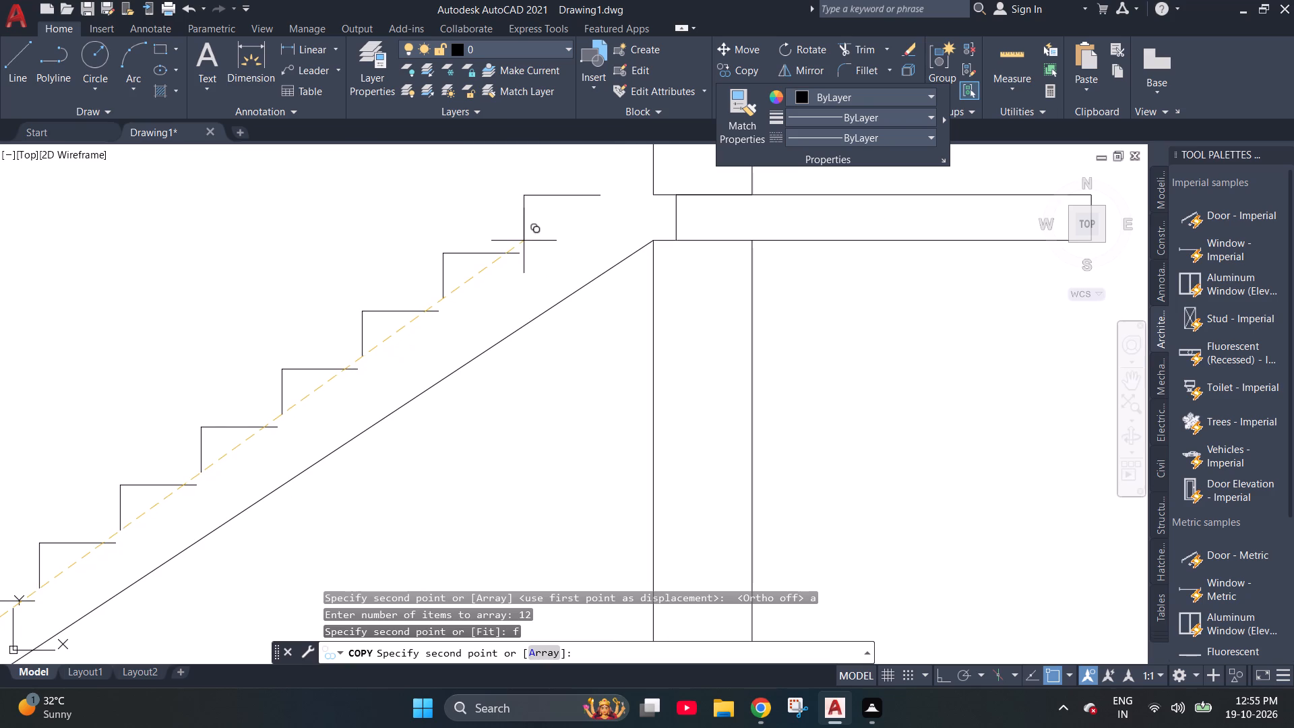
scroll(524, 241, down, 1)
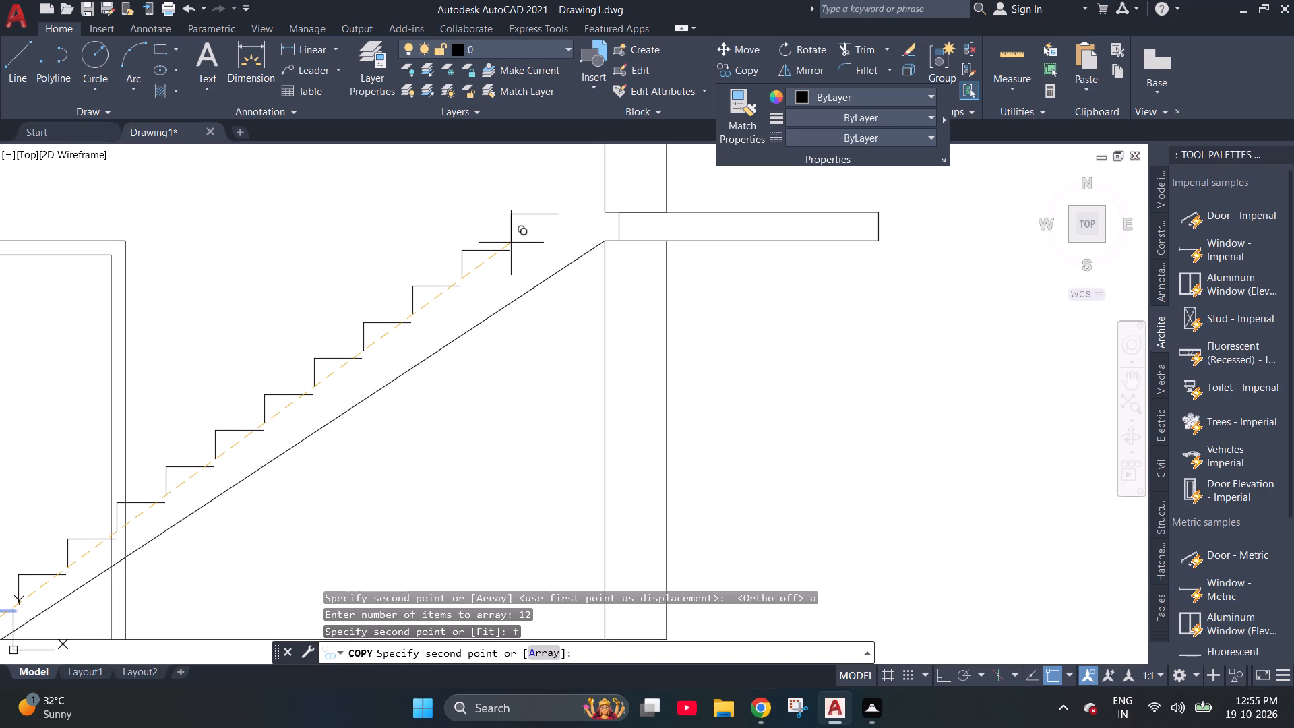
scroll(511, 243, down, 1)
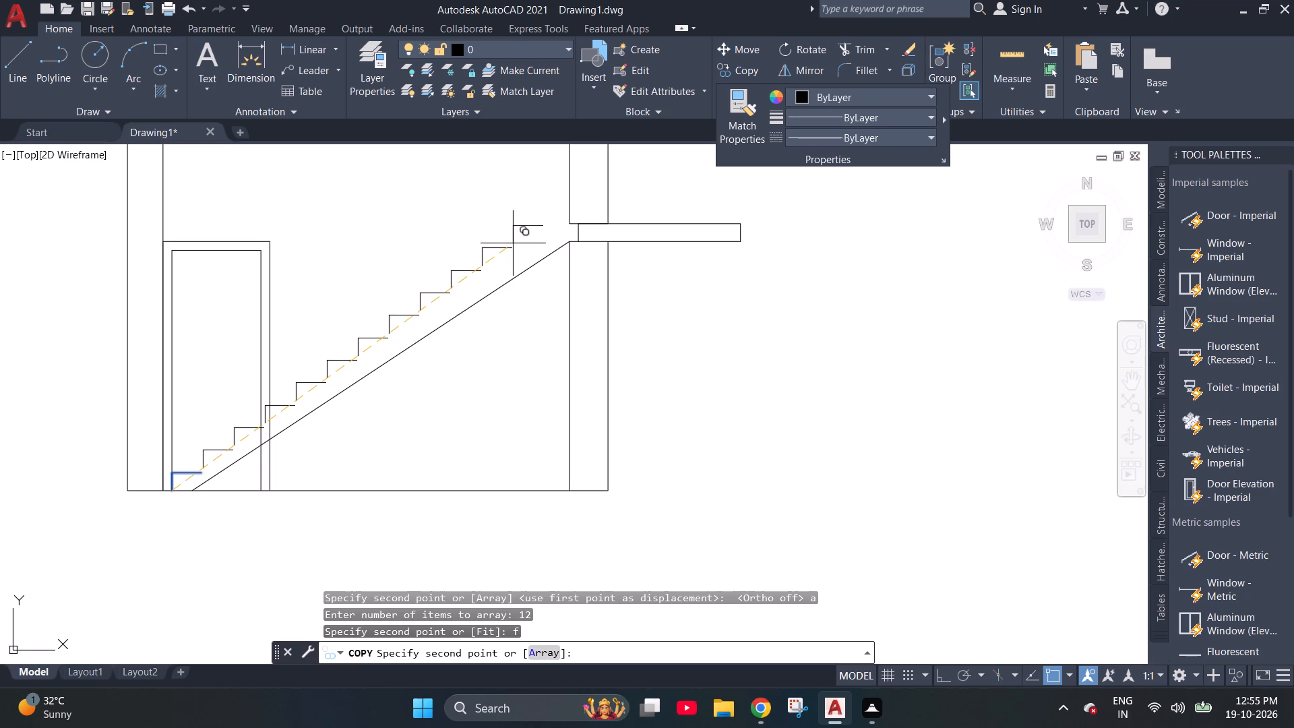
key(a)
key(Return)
Place the array copies of the riser and tread up the flight slope at a spacing of 15.
text(15)
key(Return)
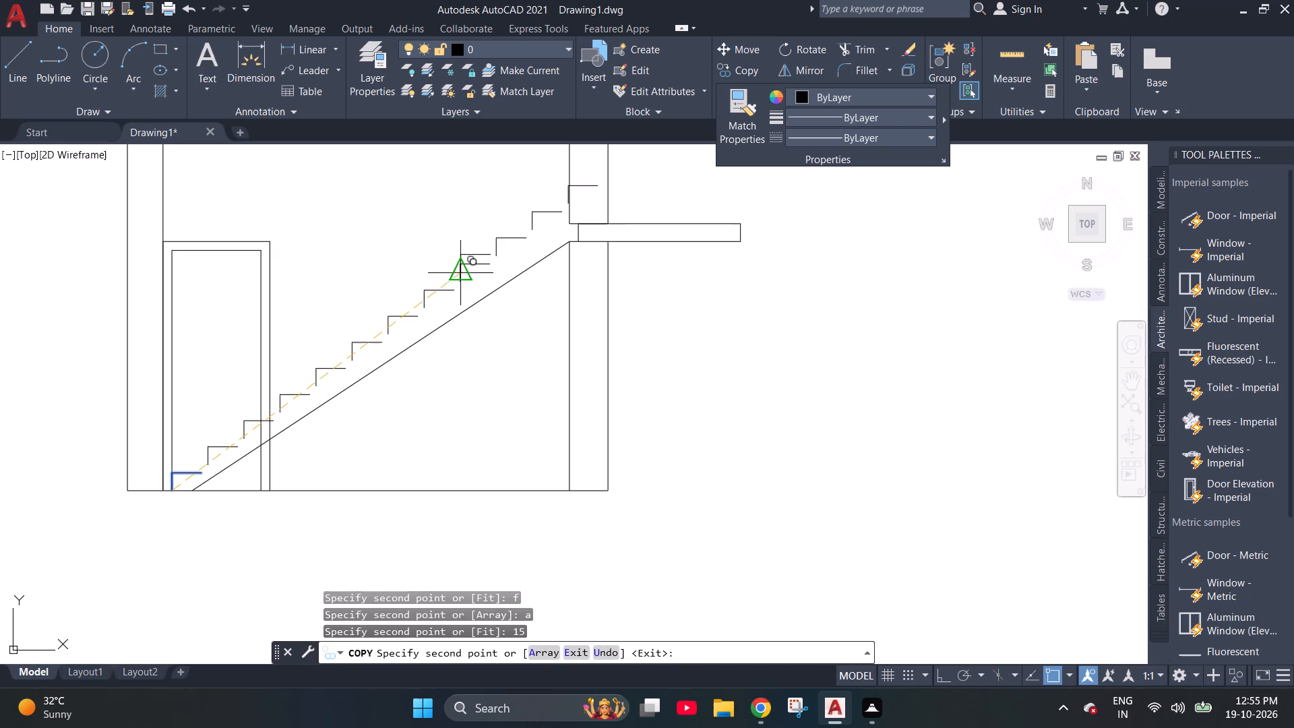
key(Escape)
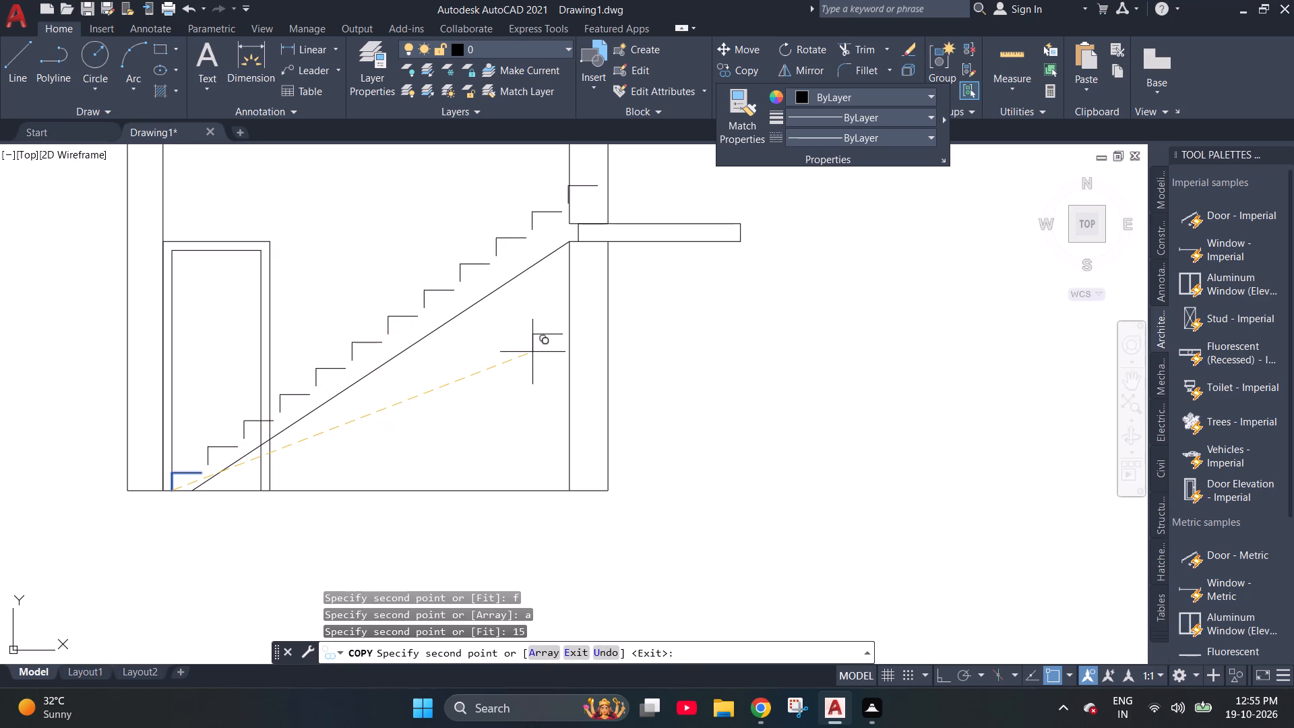
Undo the array copy of the riser and tread along the flight.
key(Escape)
key(ctrl+z)
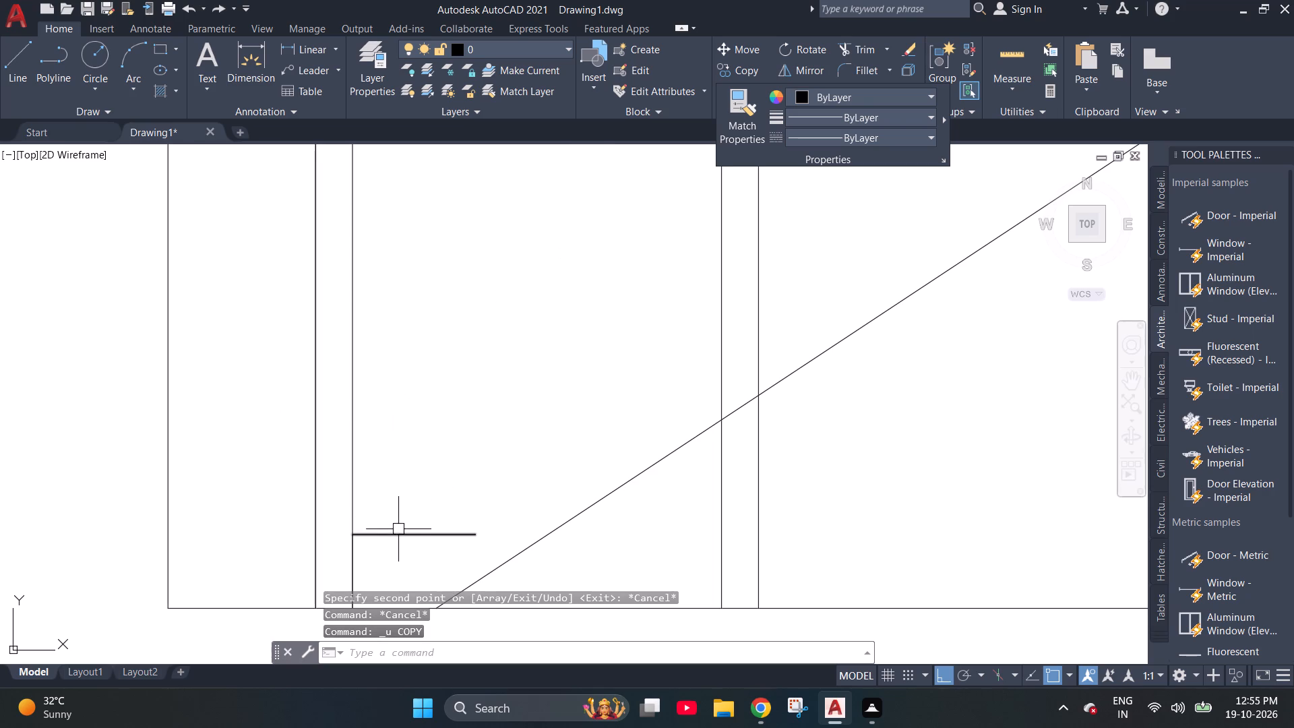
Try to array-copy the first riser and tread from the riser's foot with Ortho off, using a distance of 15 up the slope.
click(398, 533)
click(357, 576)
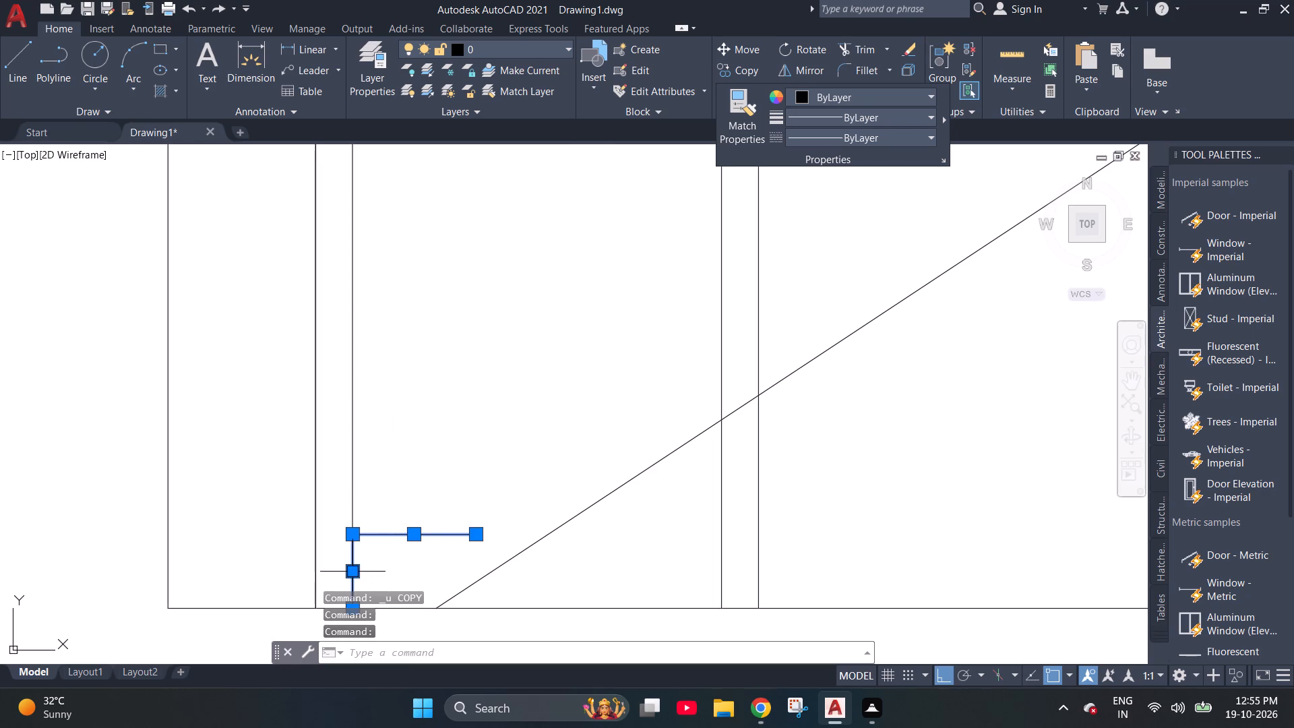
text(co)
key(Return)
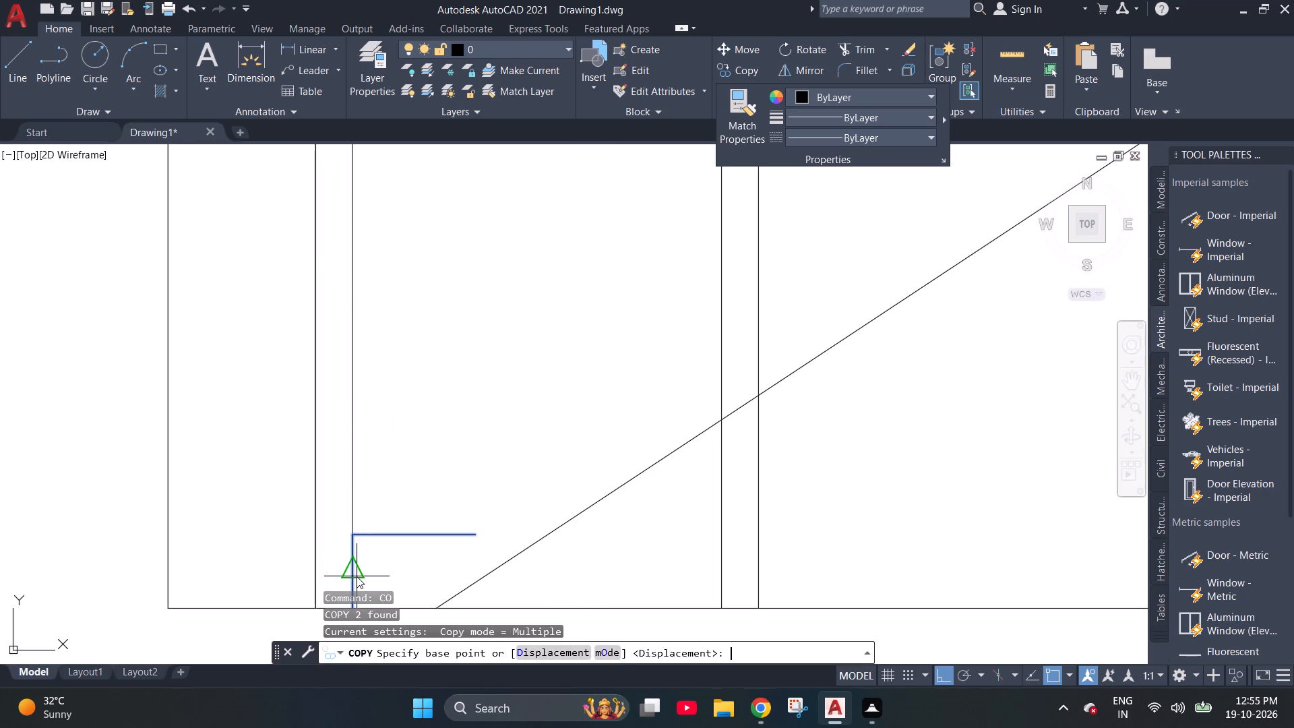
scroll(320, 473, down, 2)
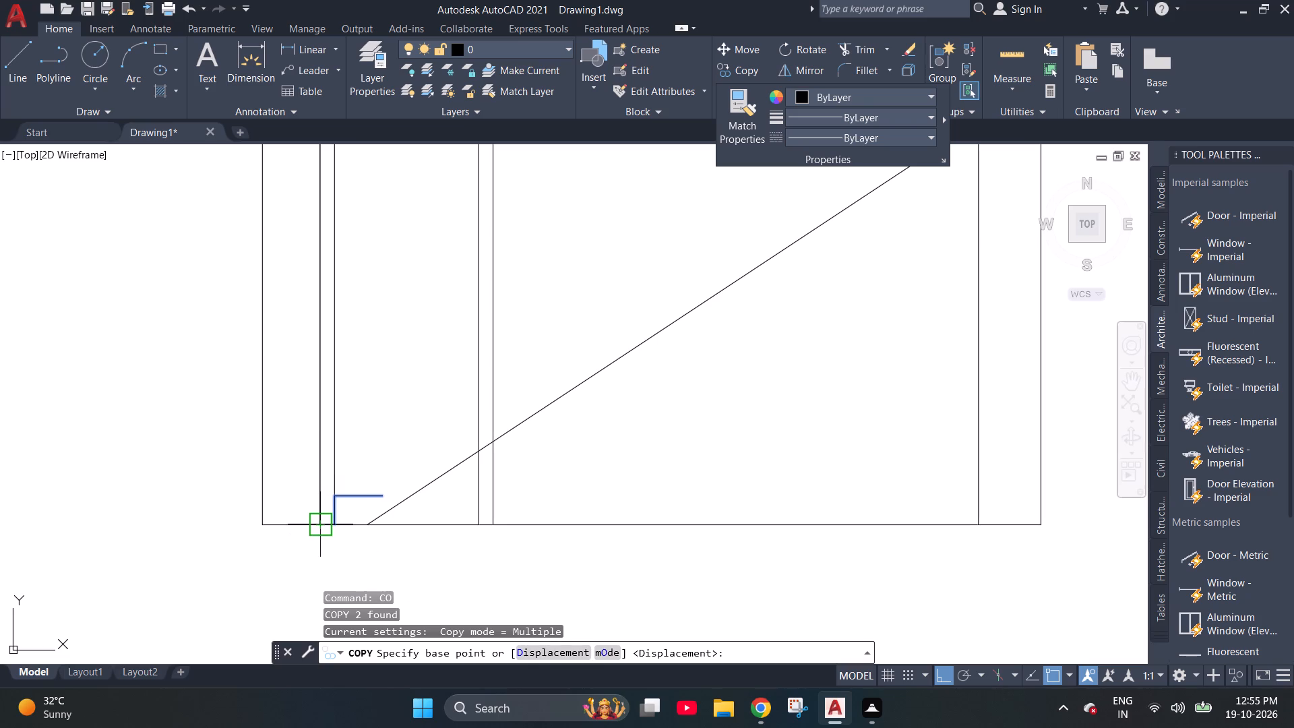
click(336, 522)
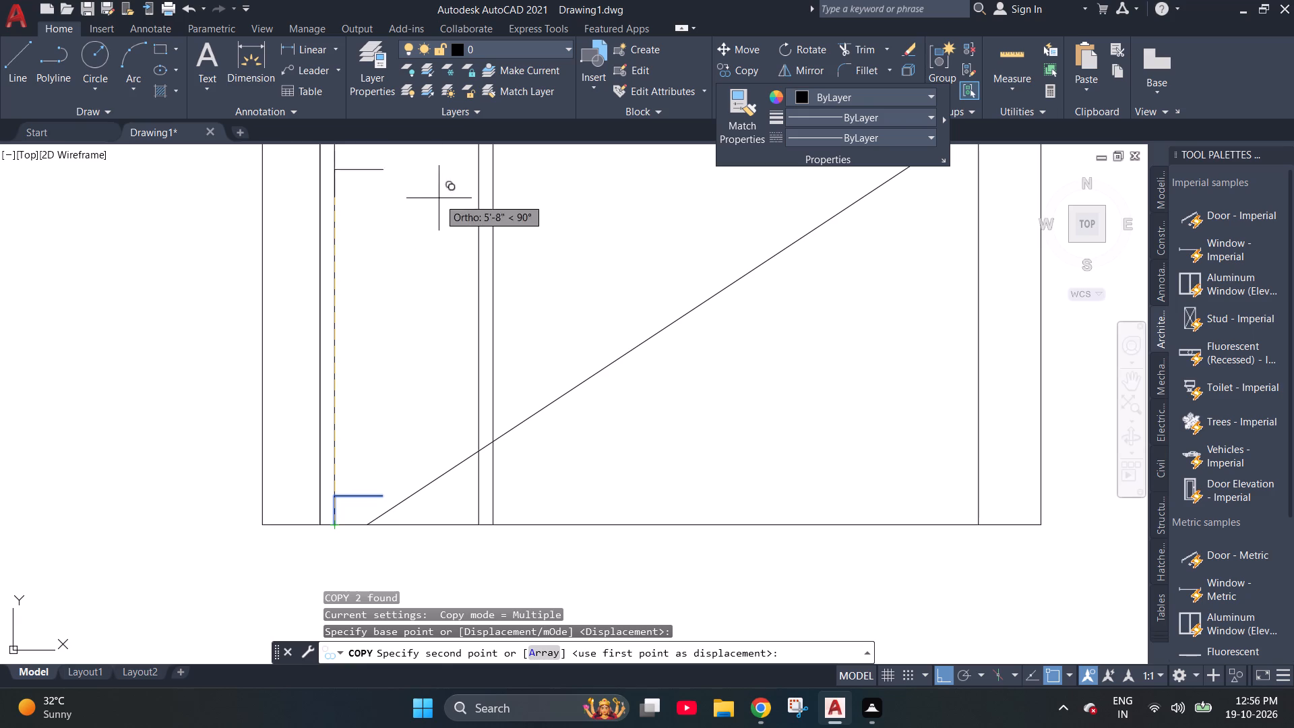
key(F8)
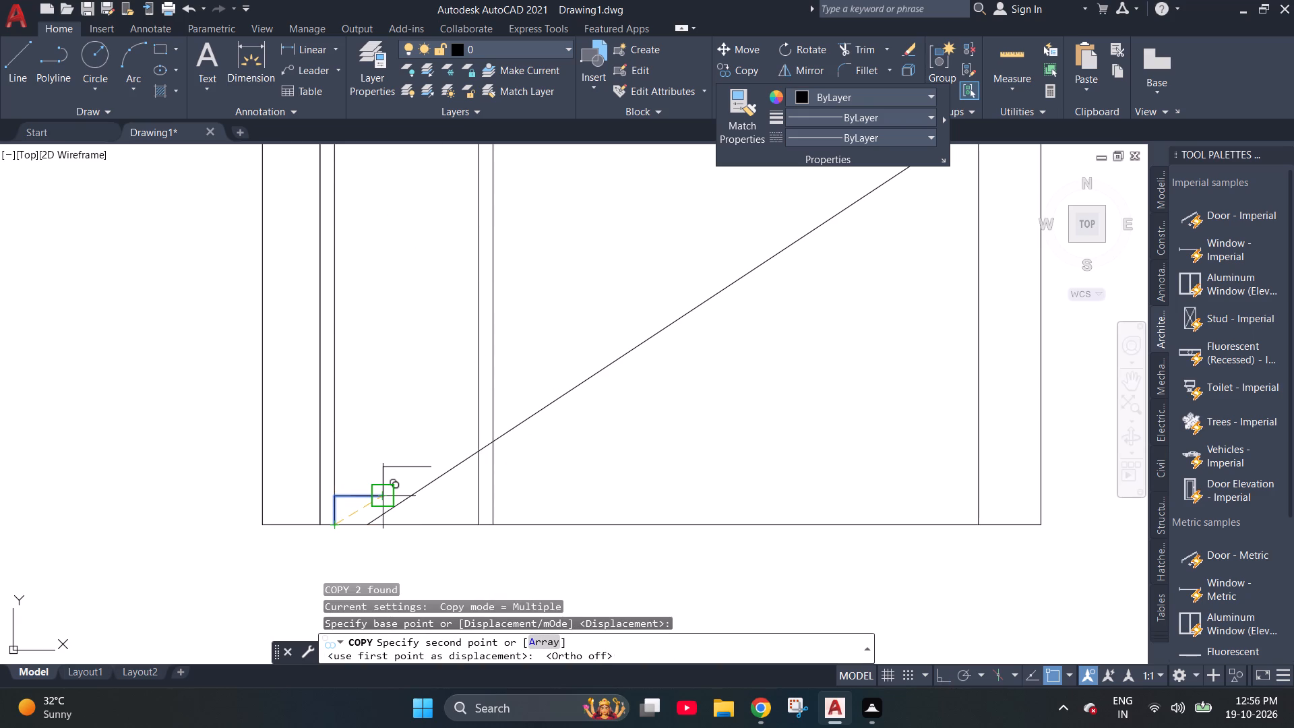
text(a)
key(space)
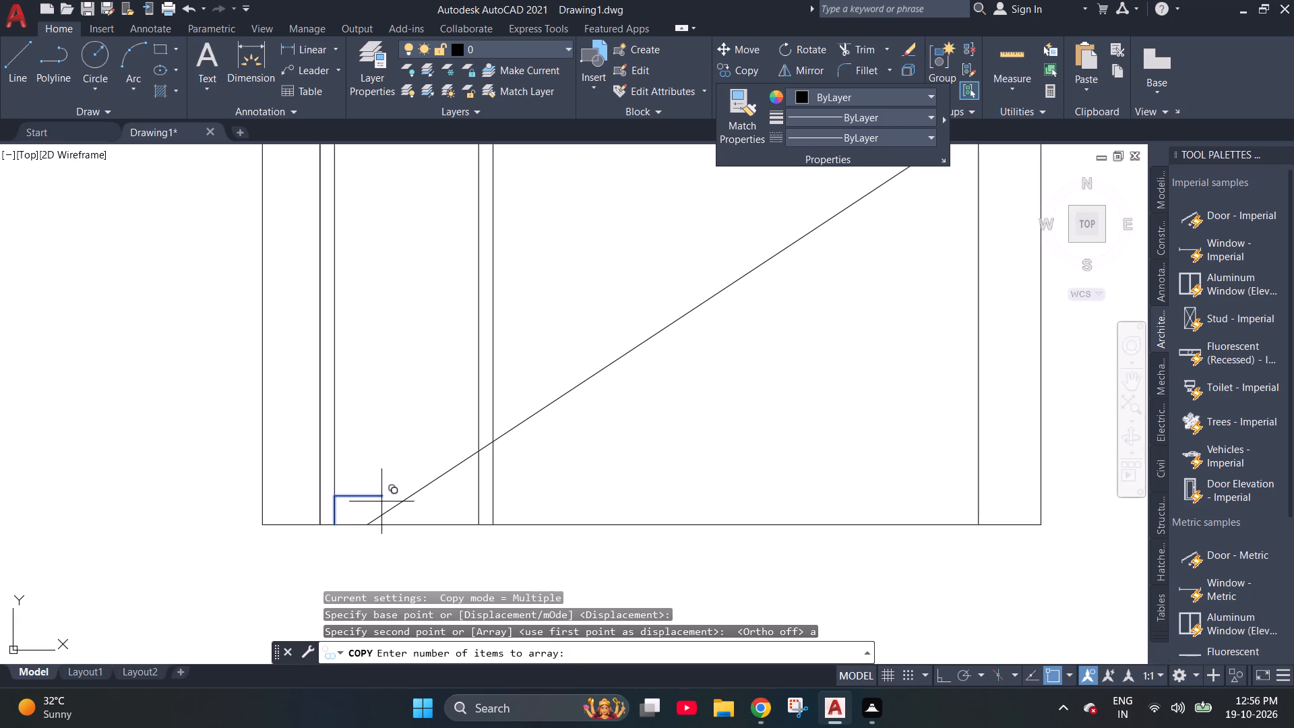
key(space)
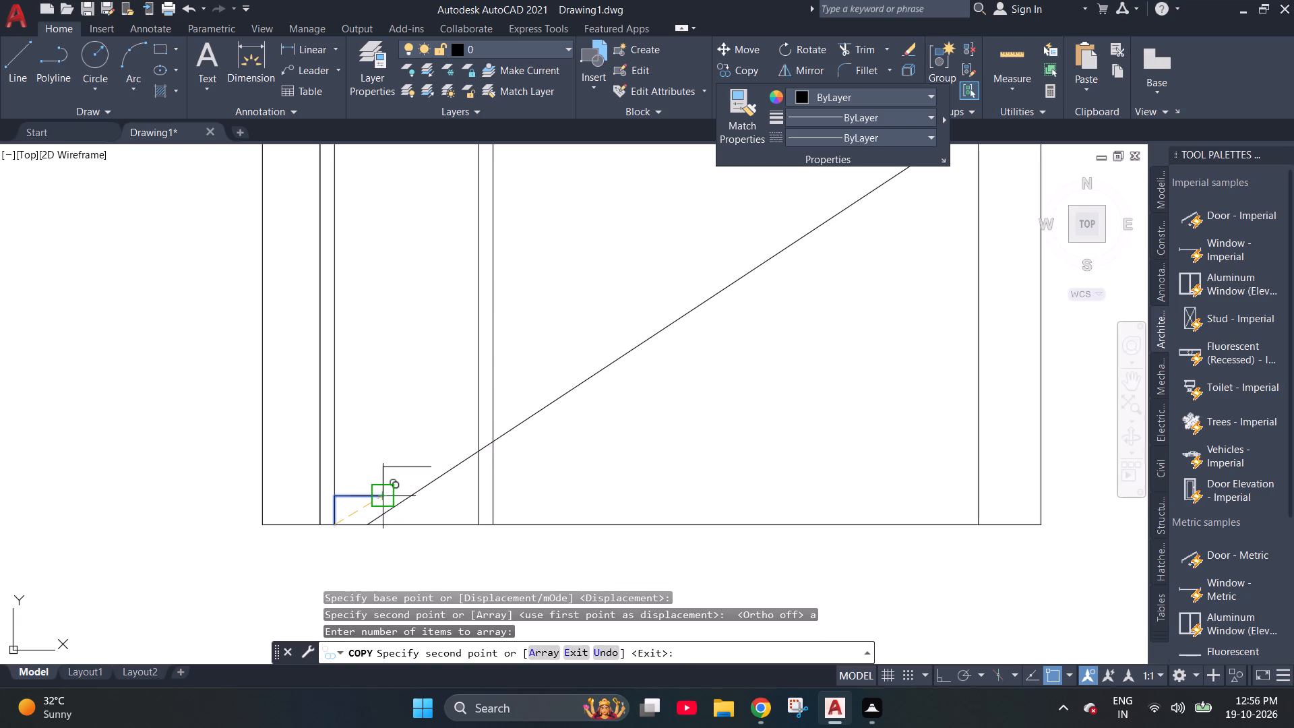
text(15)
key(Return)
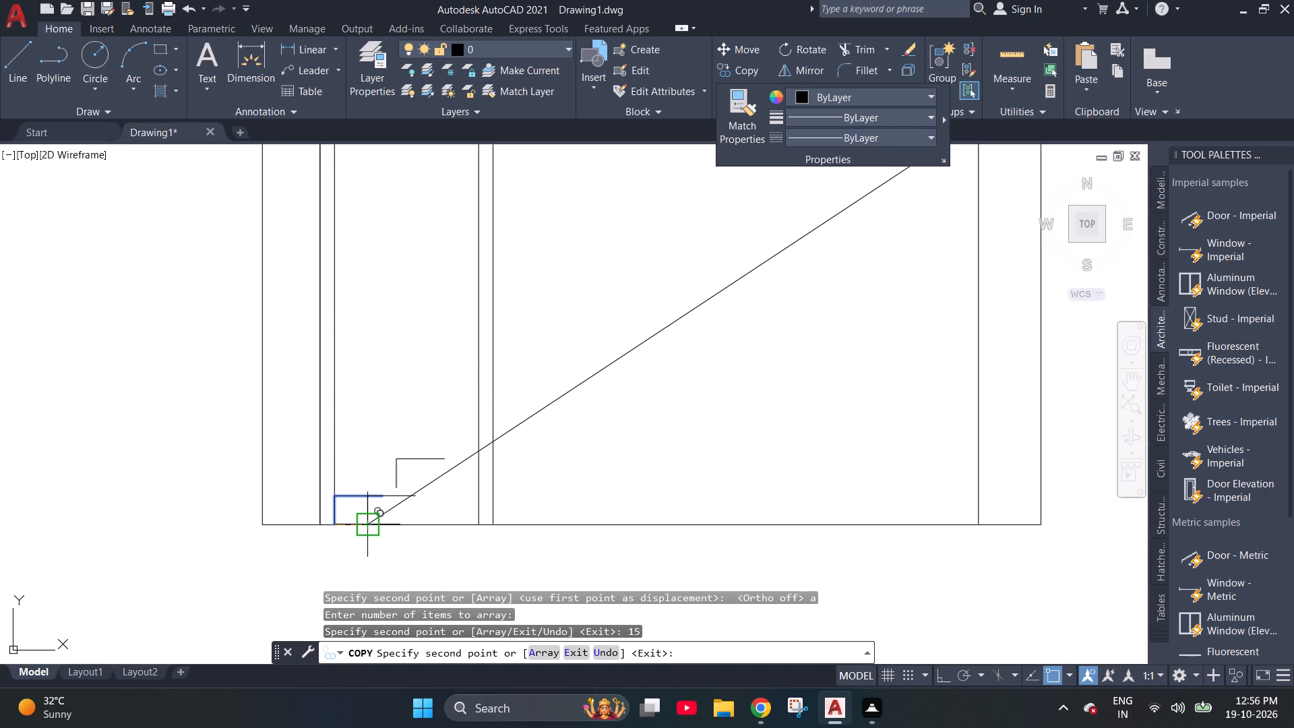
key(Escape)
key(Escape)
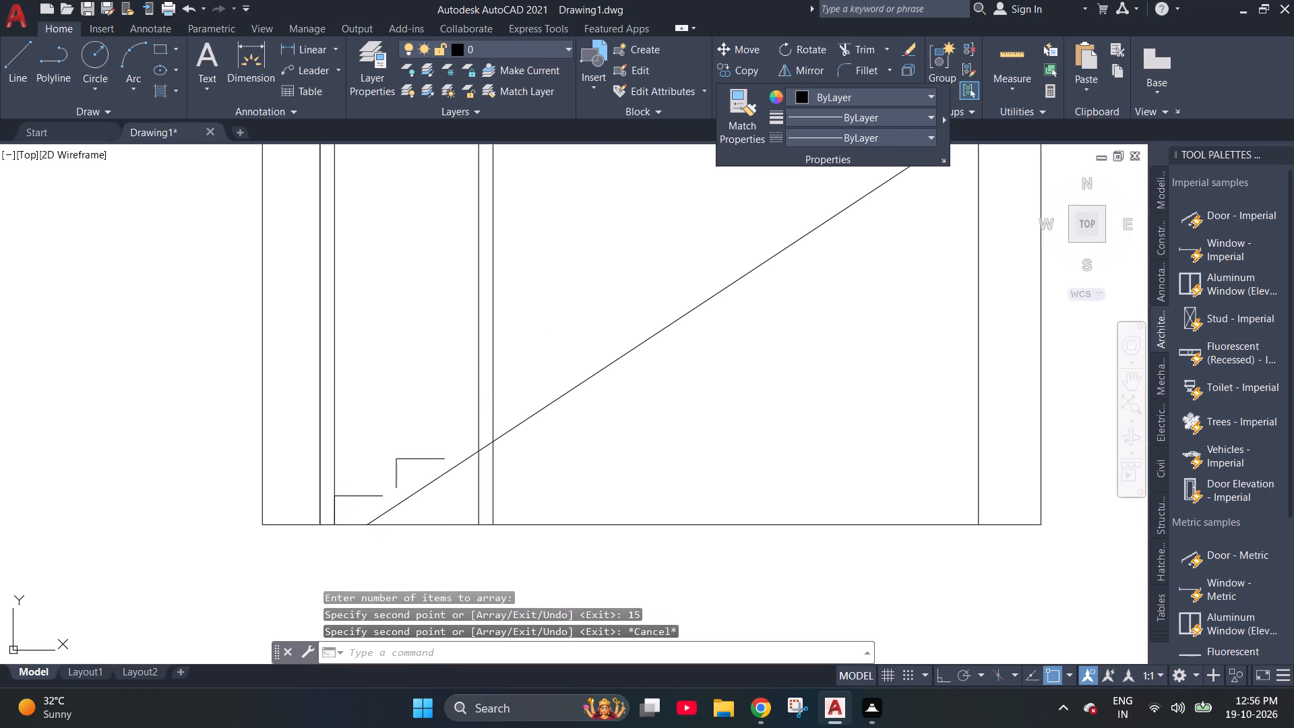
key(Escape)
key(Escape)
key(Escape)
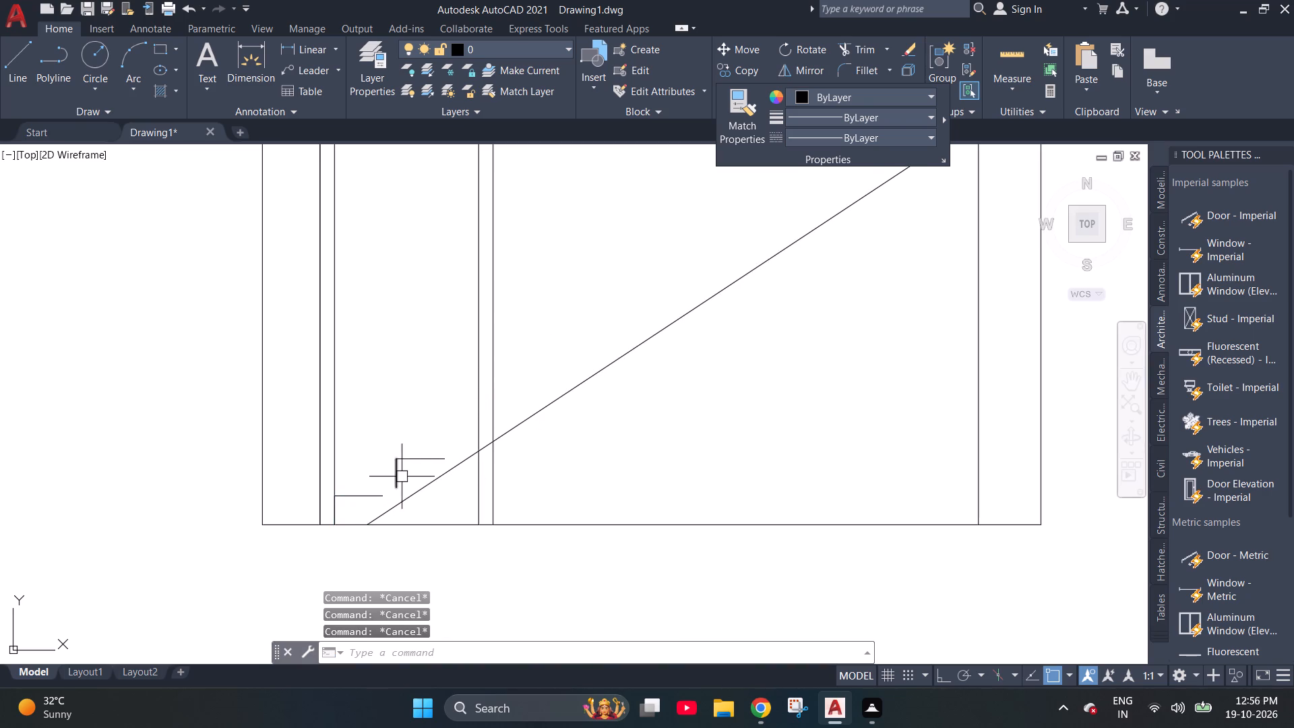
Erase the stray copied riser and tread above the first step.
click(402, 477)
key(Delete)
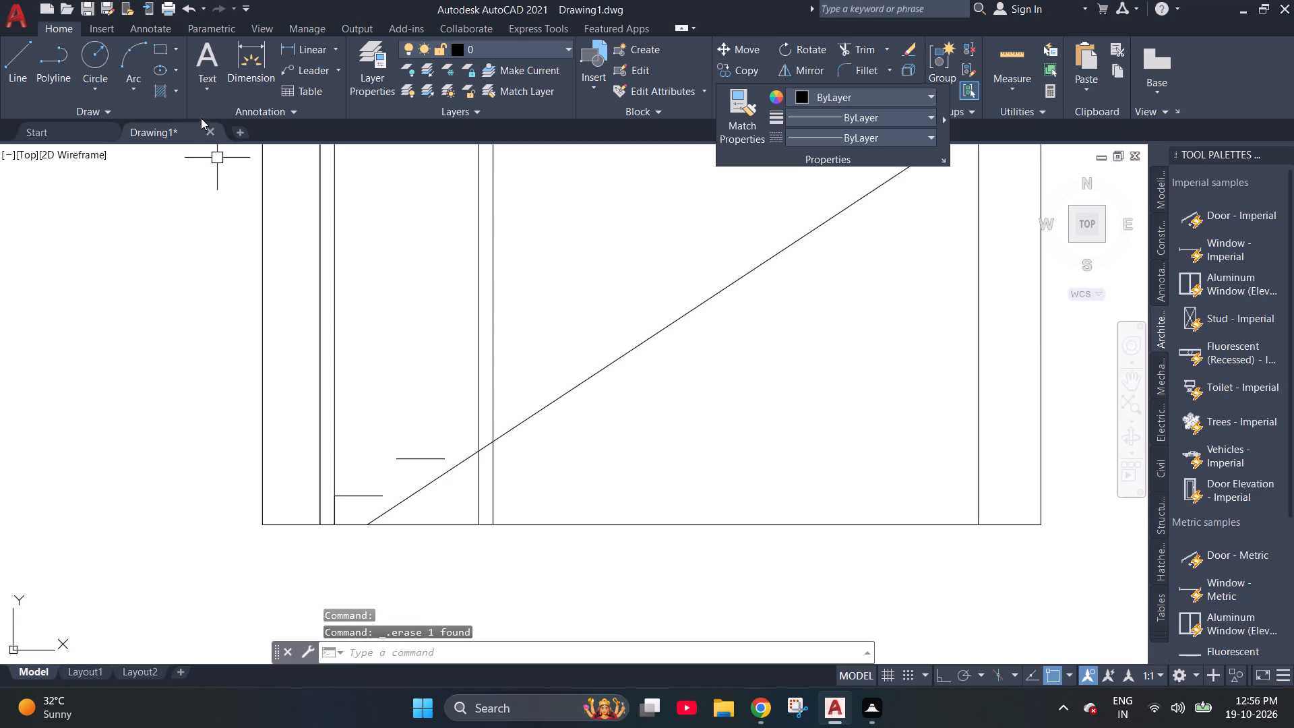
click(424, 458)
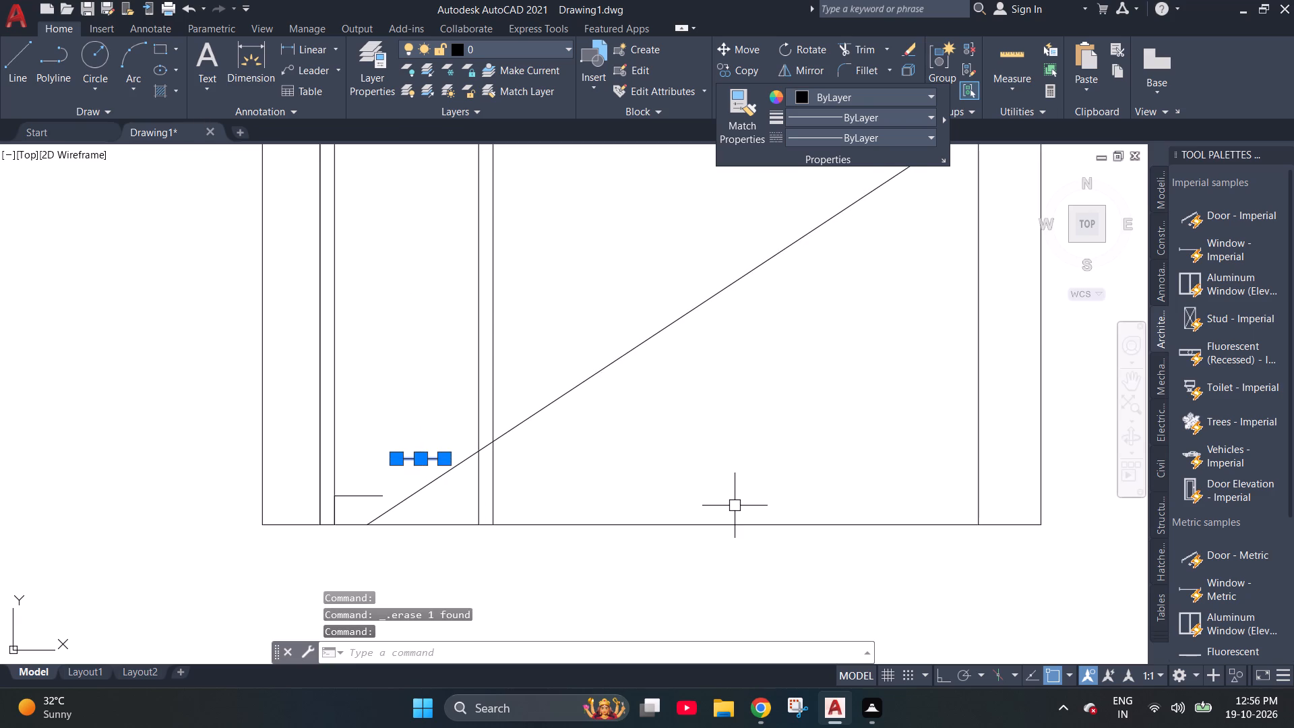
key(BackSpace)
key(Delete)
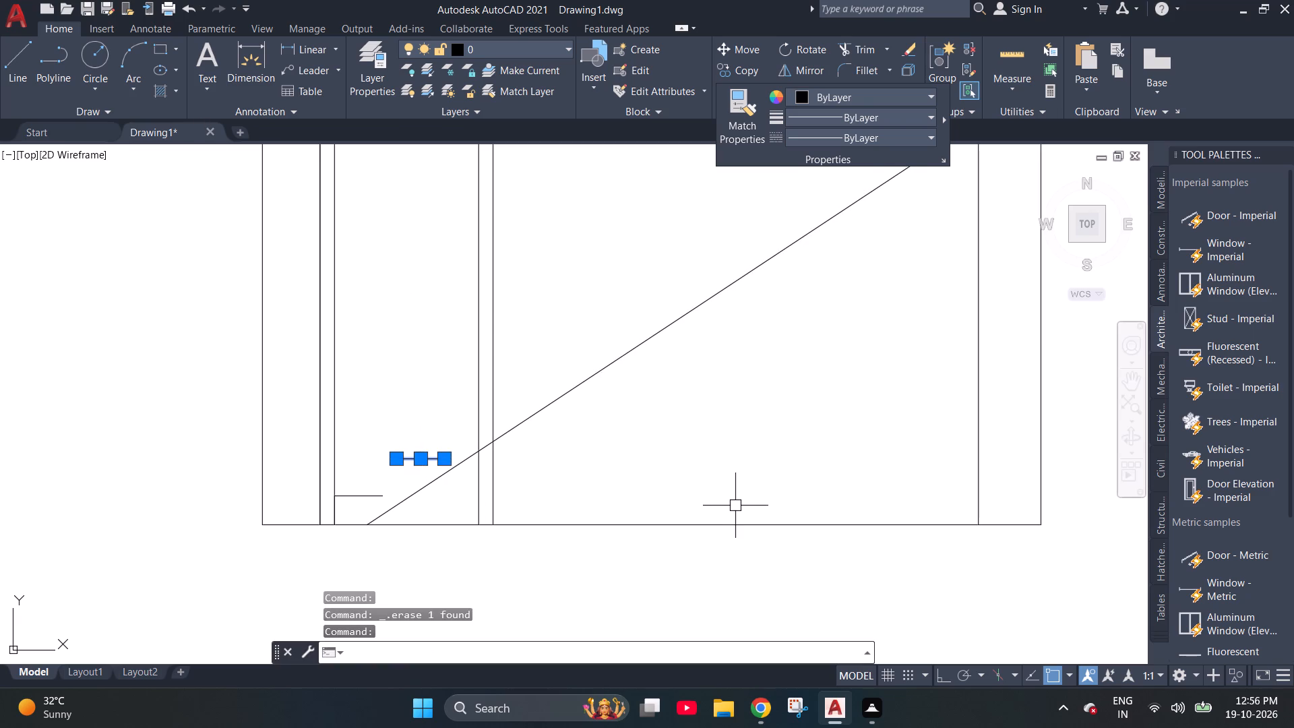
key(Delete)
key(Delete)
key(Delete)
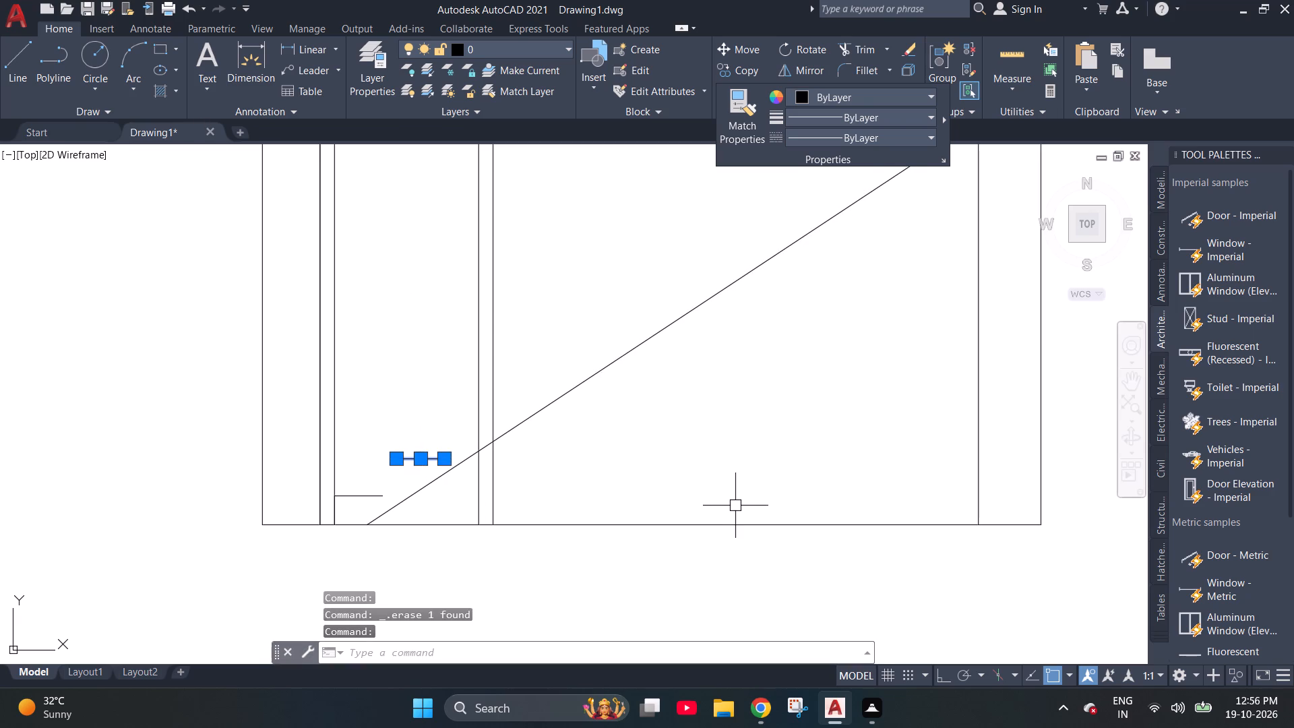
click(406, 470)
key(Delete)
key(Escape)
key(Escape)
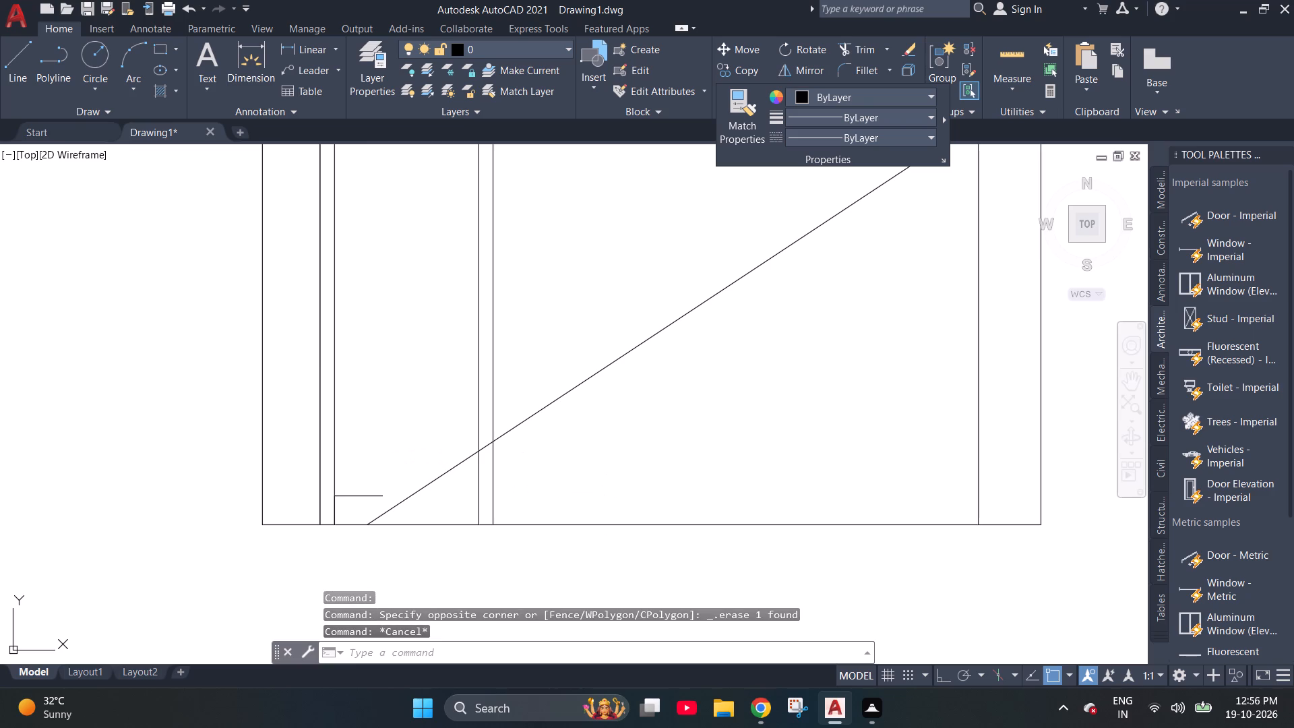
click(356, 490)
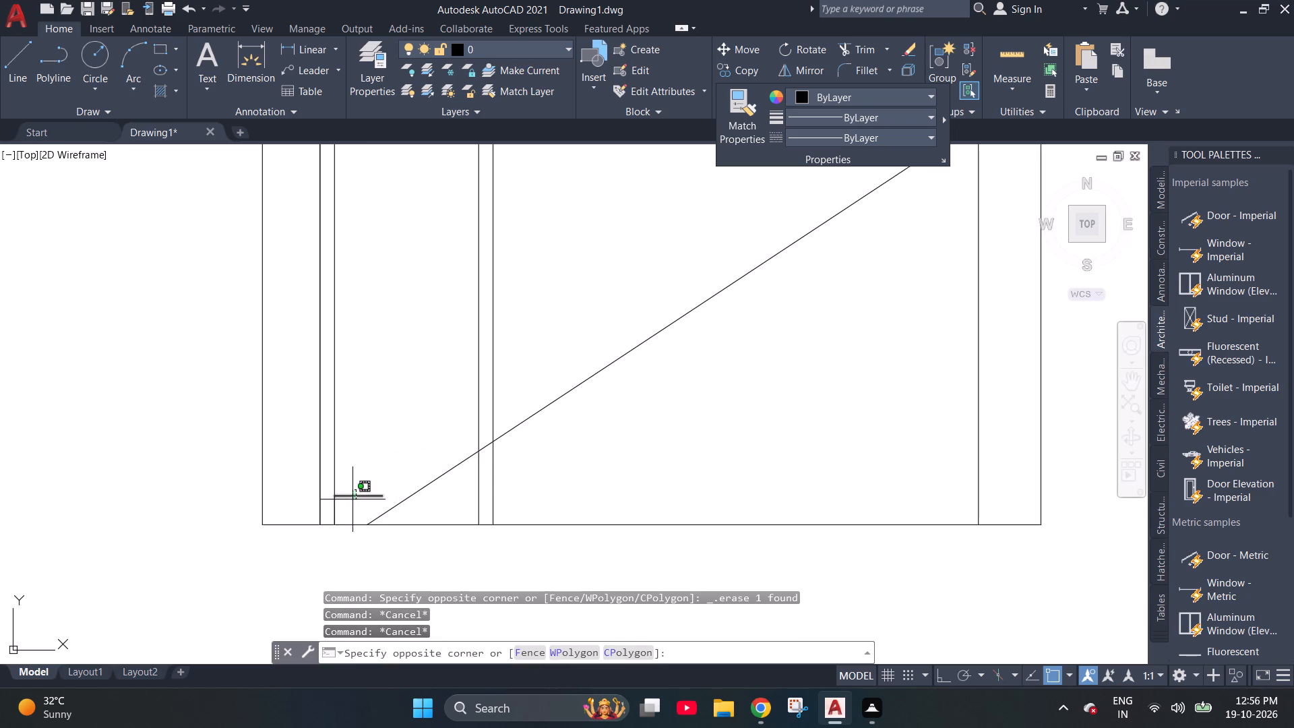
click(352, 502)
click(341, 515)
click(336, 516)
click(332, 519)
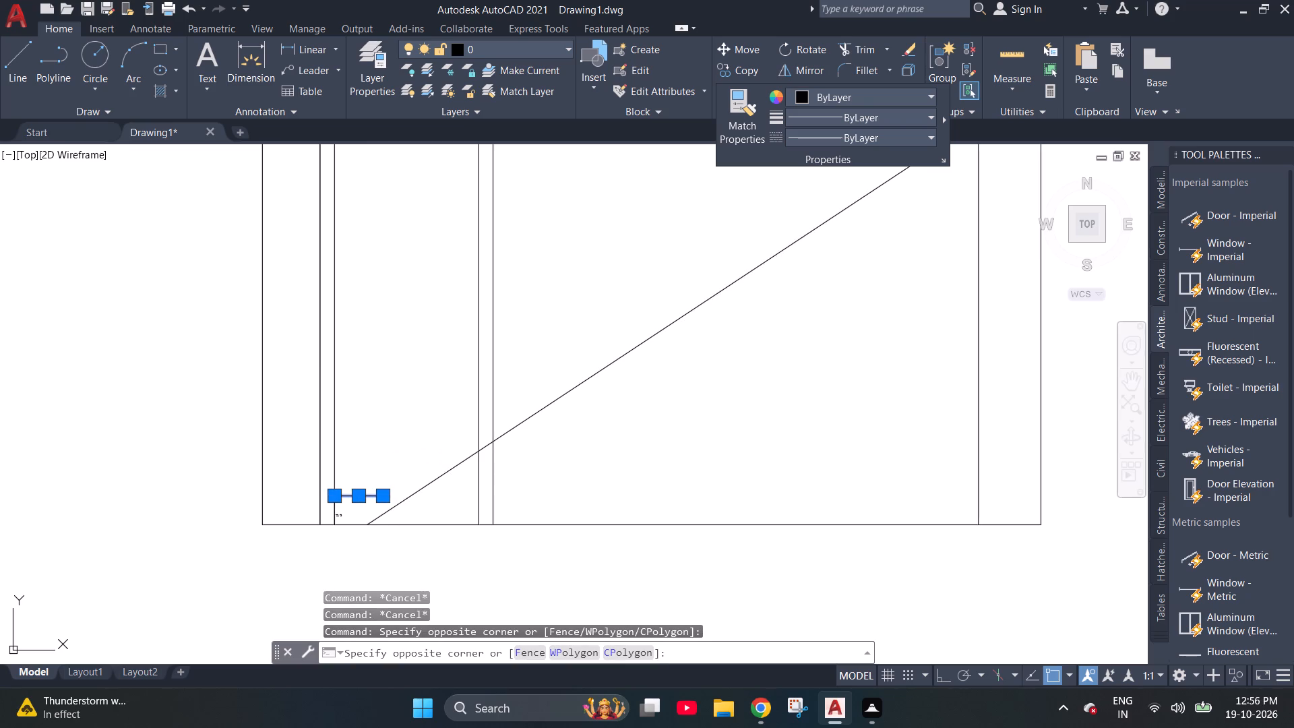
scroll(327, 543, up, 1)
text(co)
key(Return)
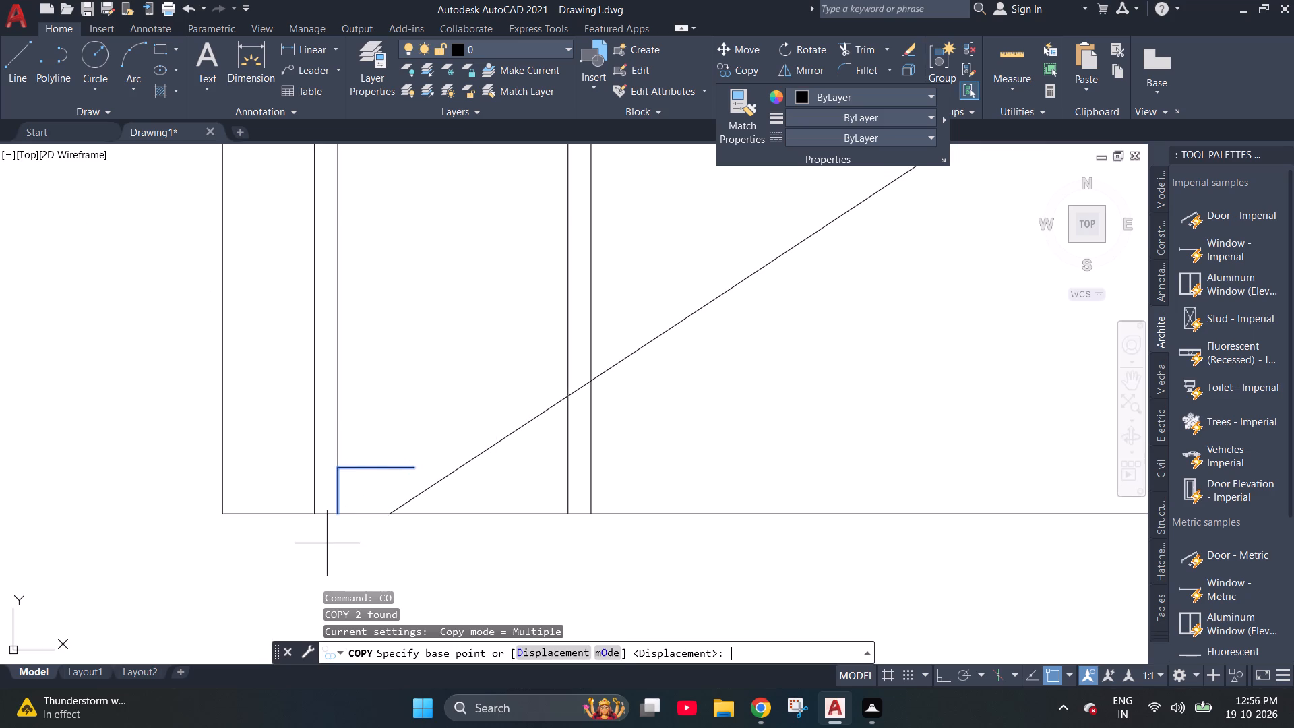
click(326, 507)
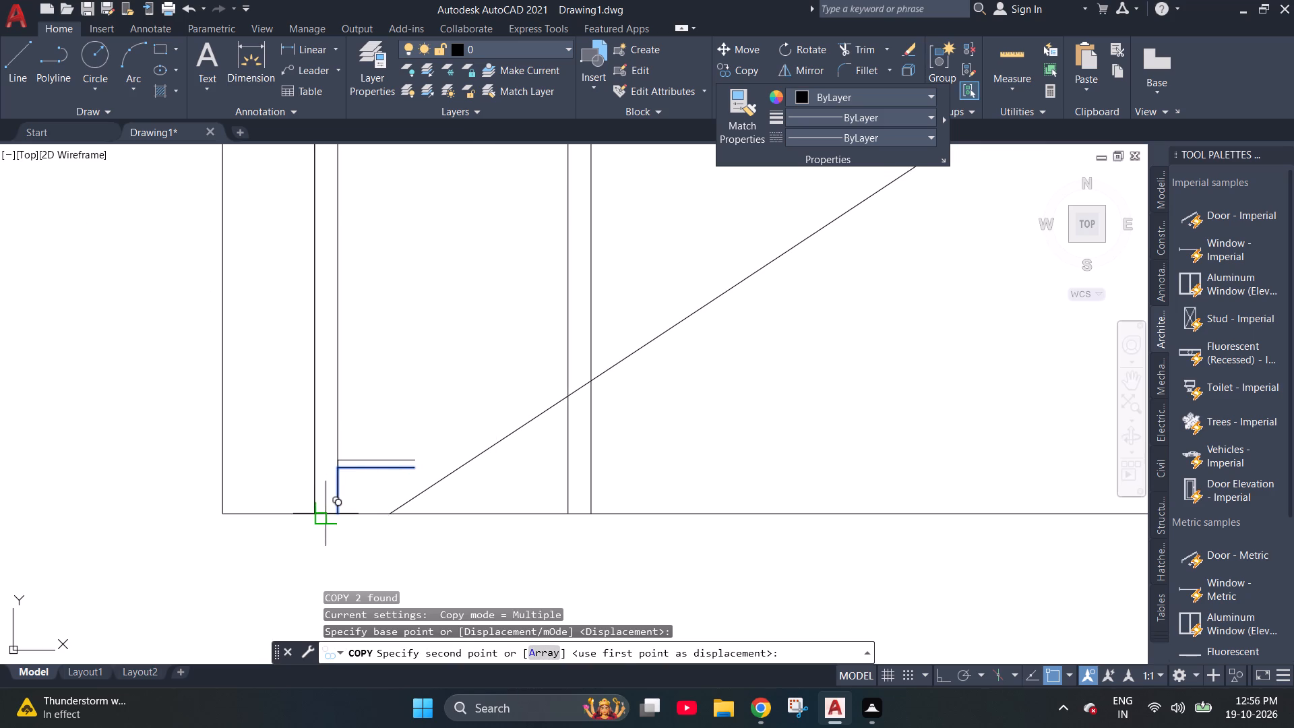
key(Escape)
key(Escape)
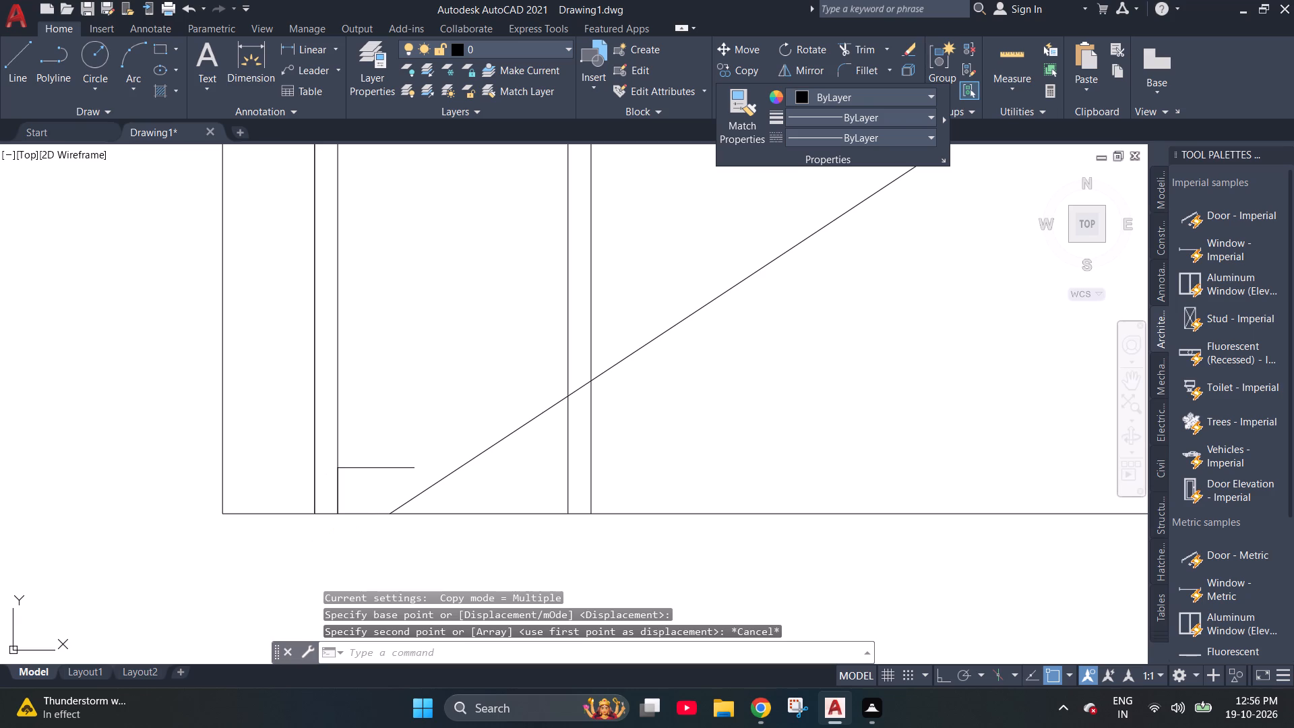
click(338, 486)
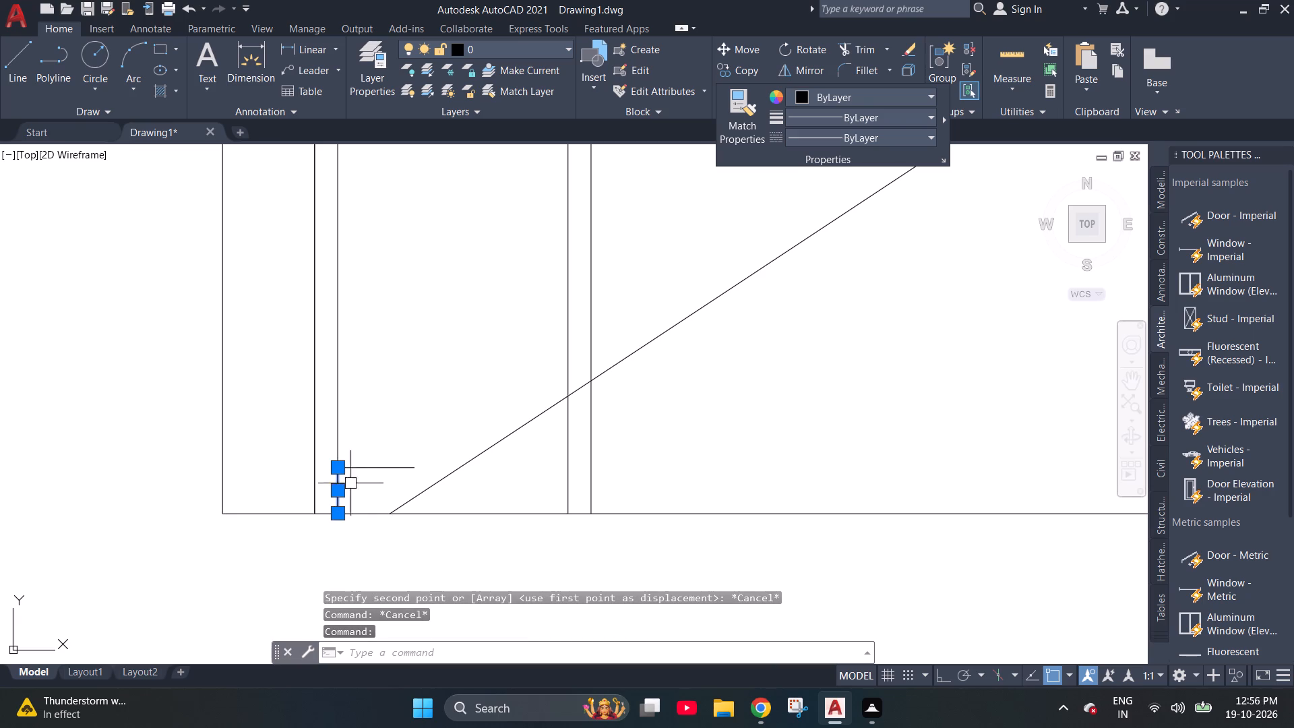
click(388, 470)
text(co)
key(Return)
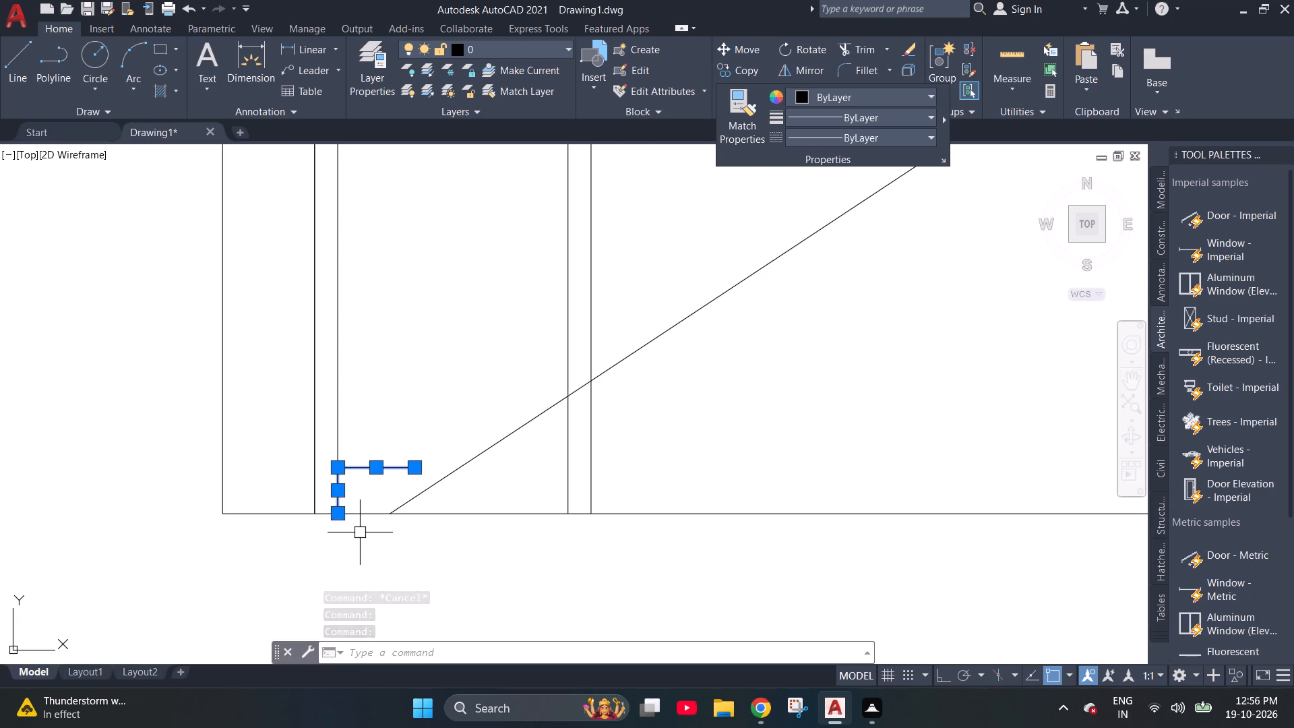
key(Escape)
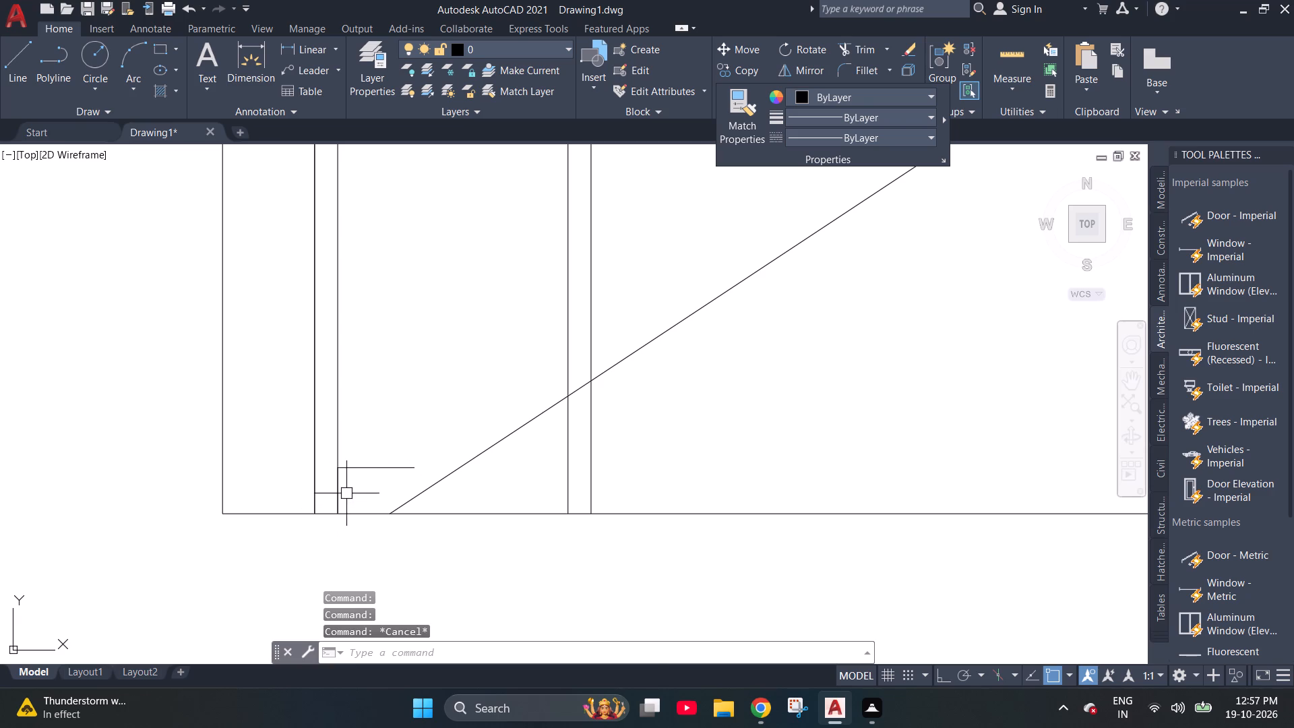
Set up a 15-item array copy of the first riser and tread, based at the riser's foot.
click(328, 499)
click(336, 499)
click(338, 493)
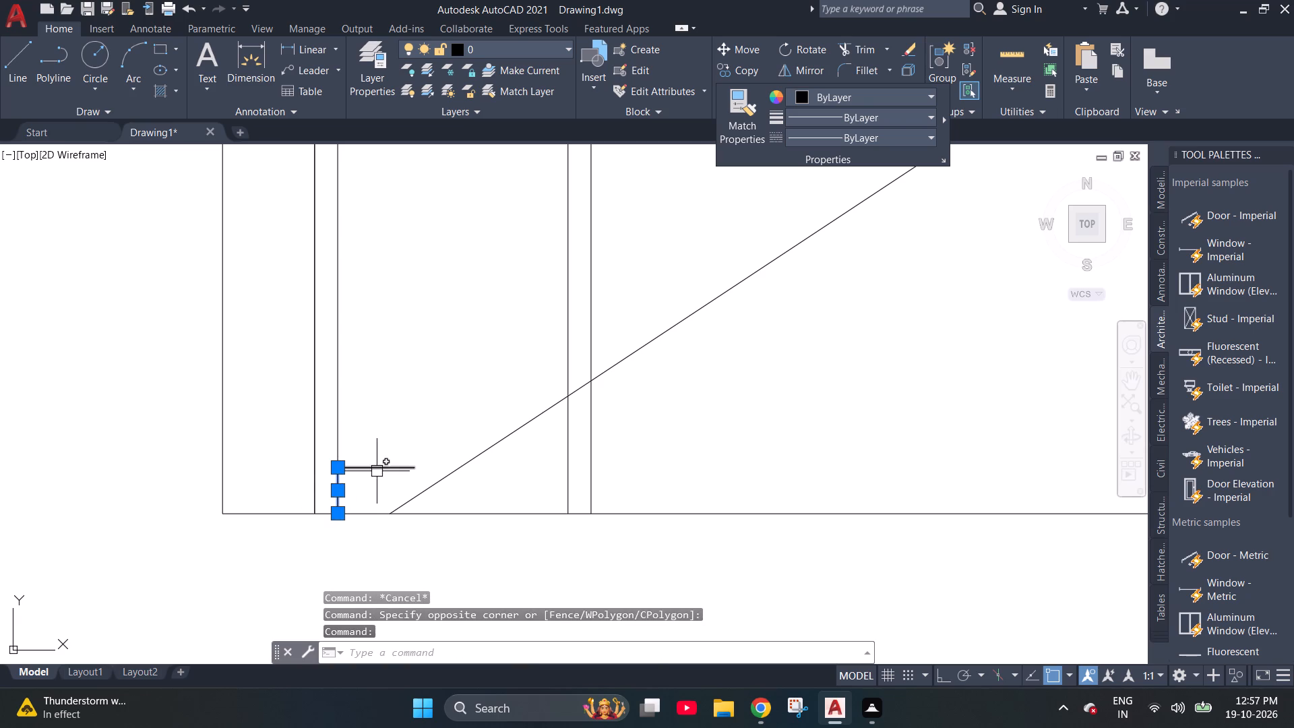
click(377, 471)
key(c)
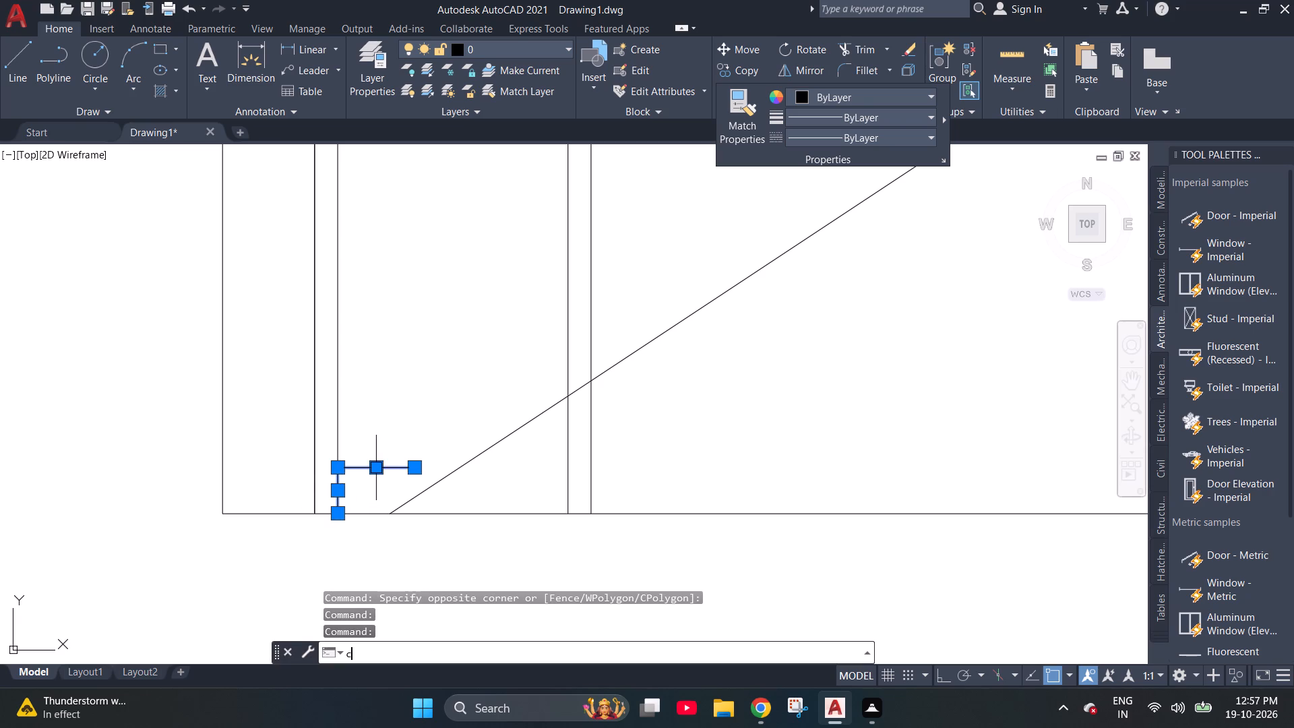
key(o)
key(Return)
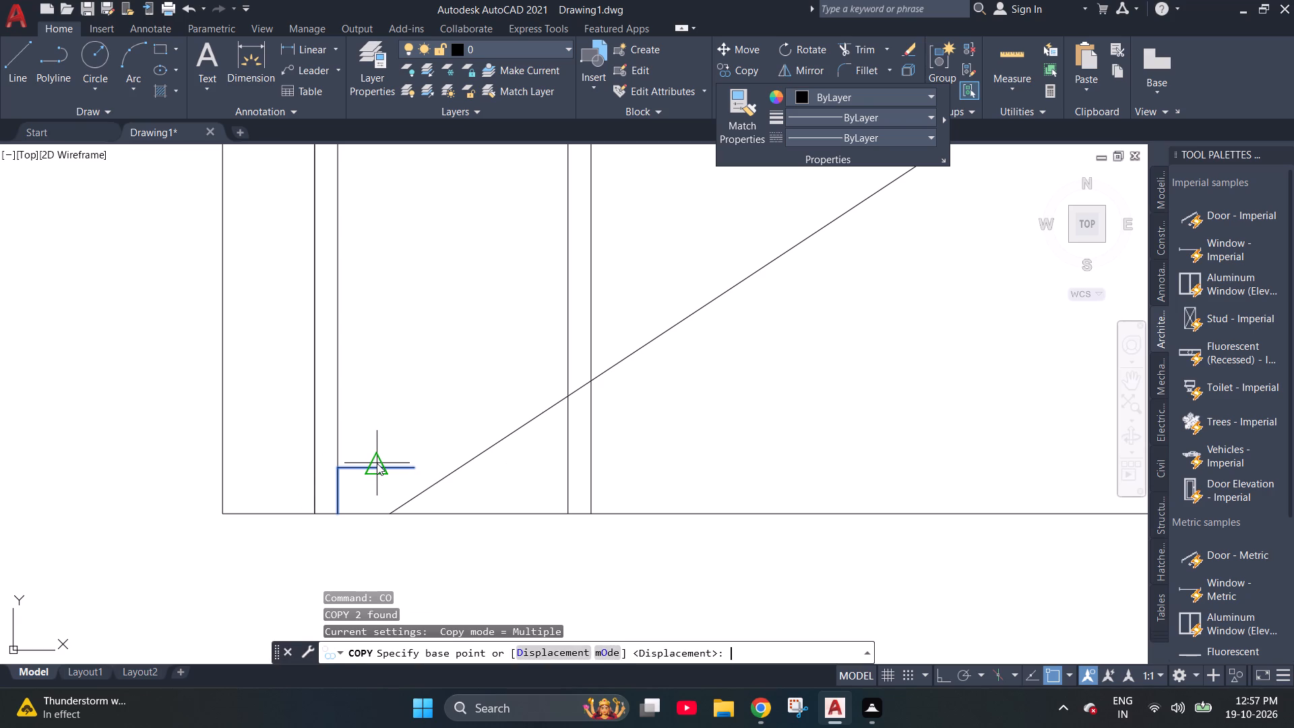
click(336, 517)
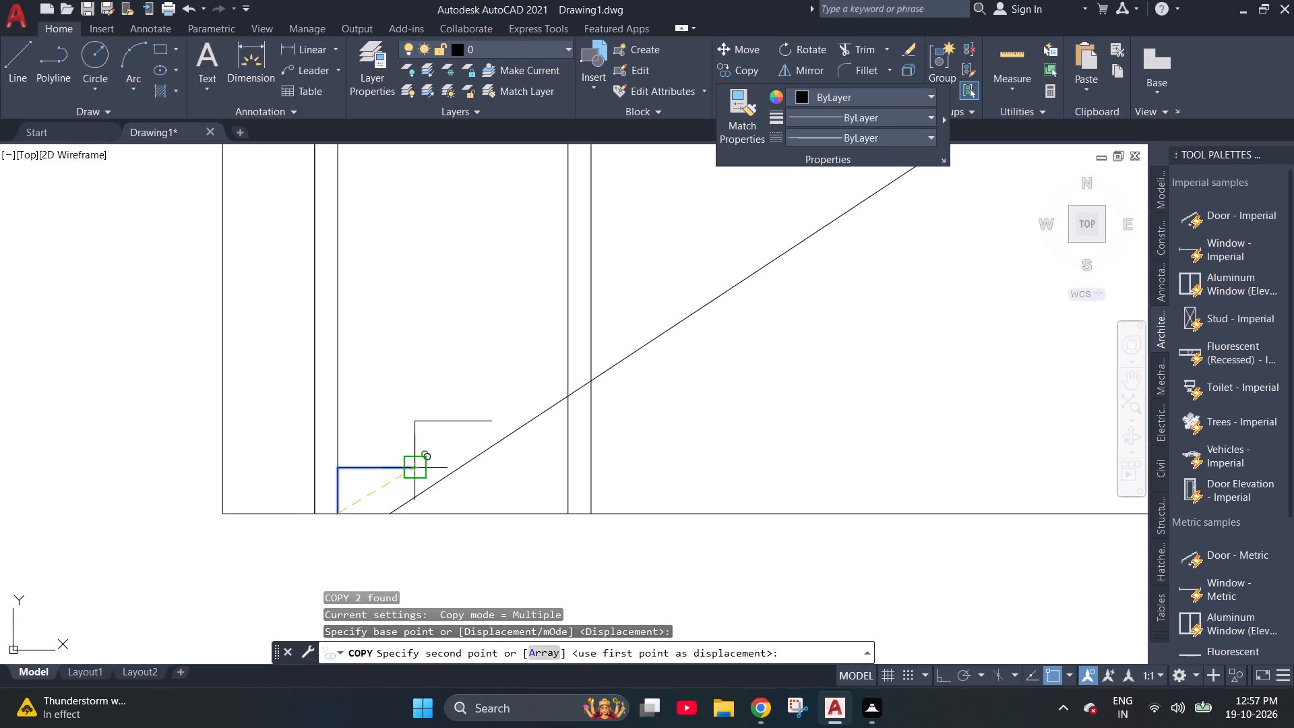
text(a)
key(space)
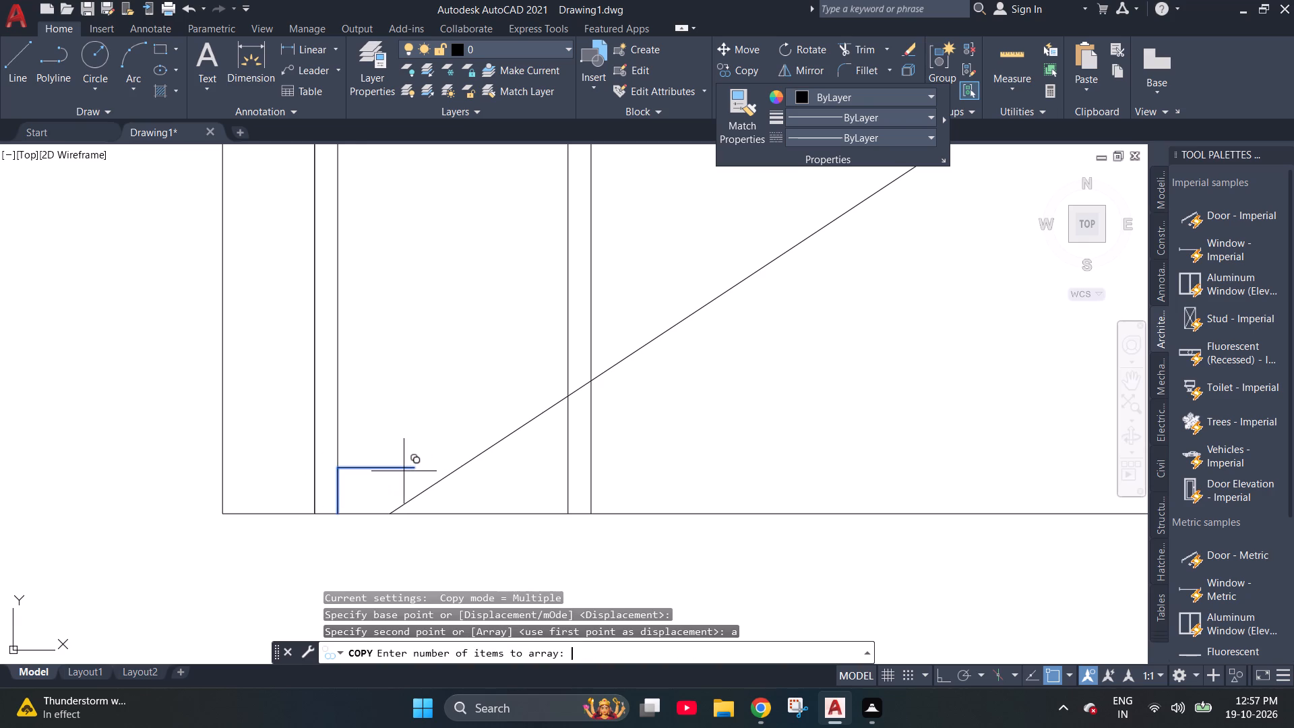
text(15)
key(Return)
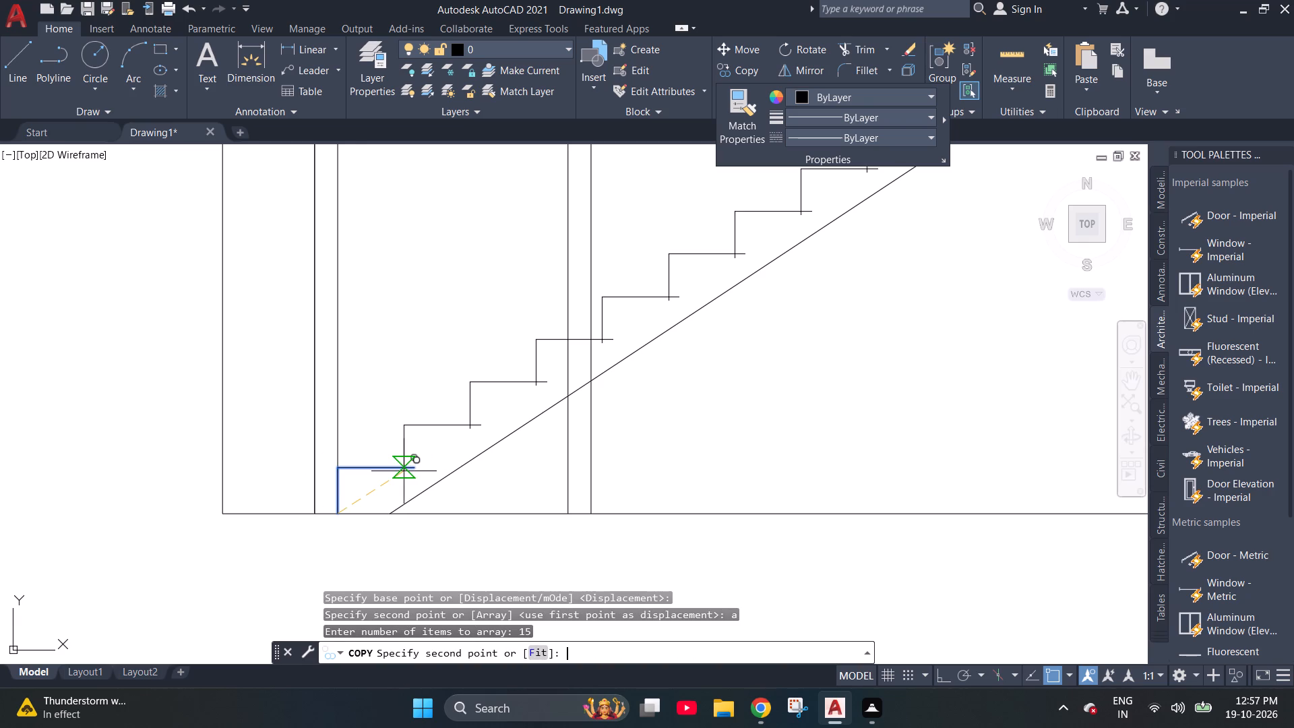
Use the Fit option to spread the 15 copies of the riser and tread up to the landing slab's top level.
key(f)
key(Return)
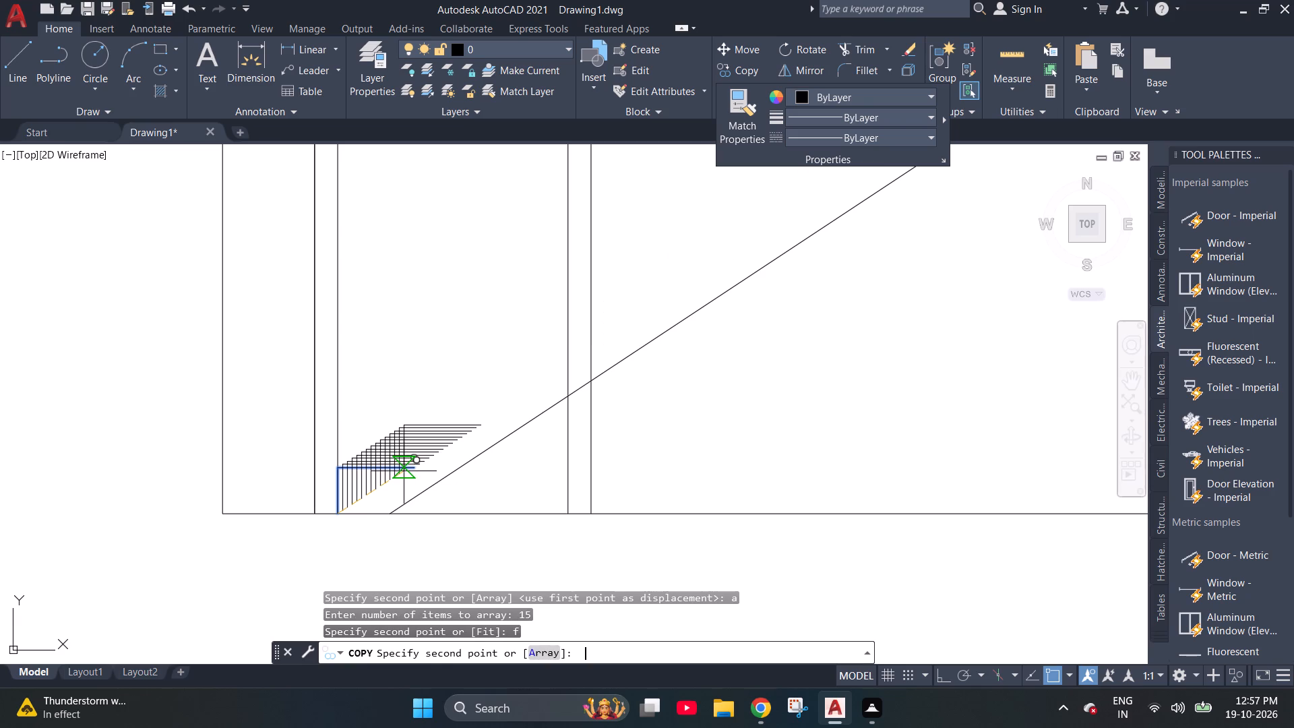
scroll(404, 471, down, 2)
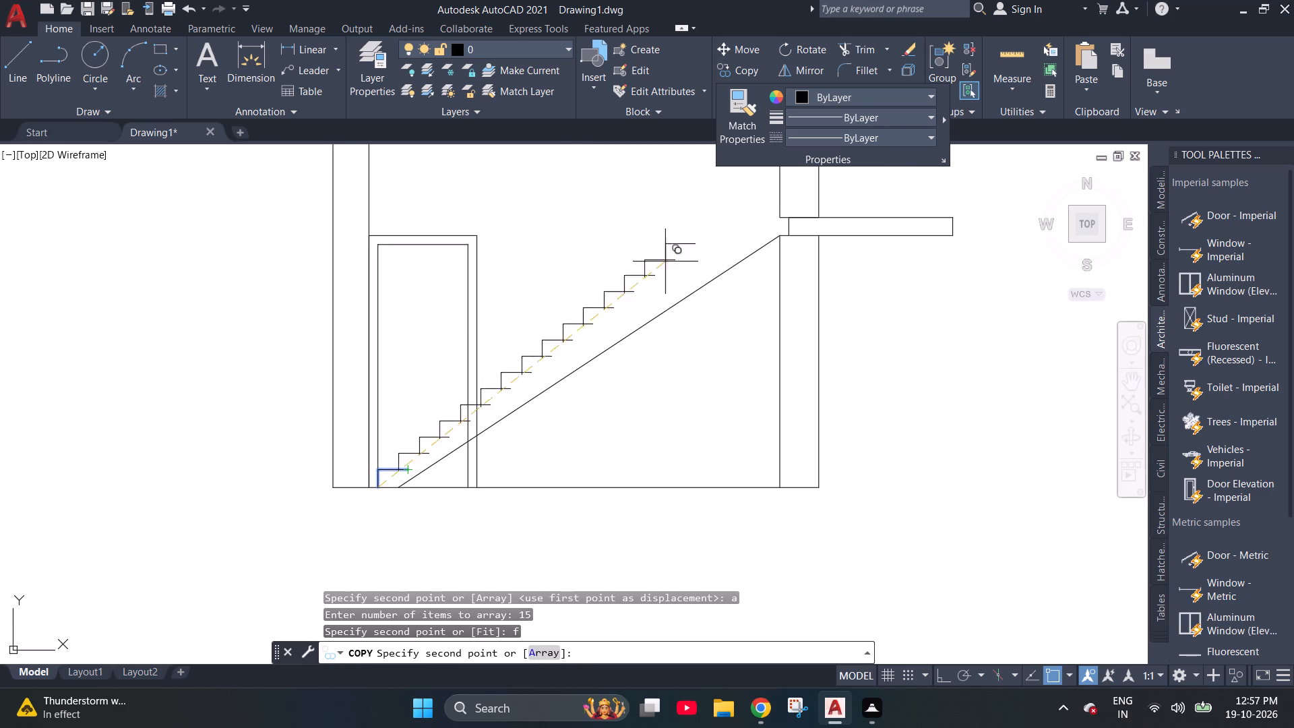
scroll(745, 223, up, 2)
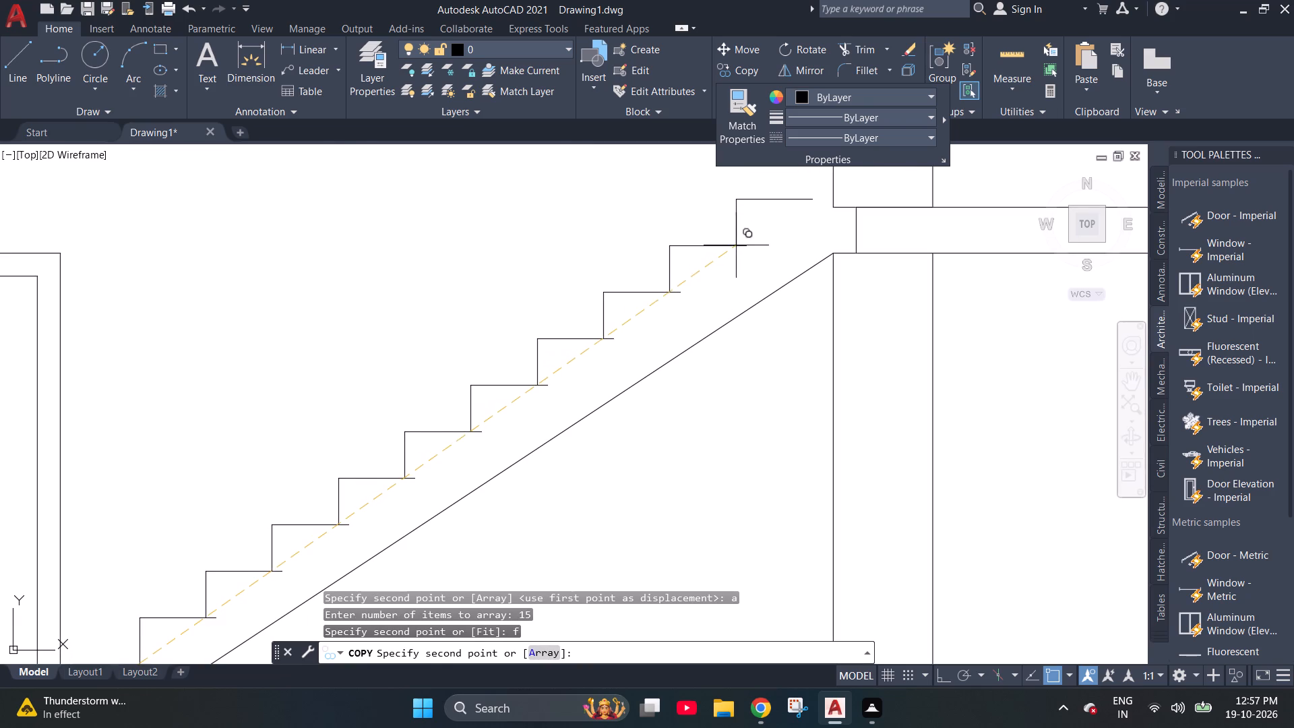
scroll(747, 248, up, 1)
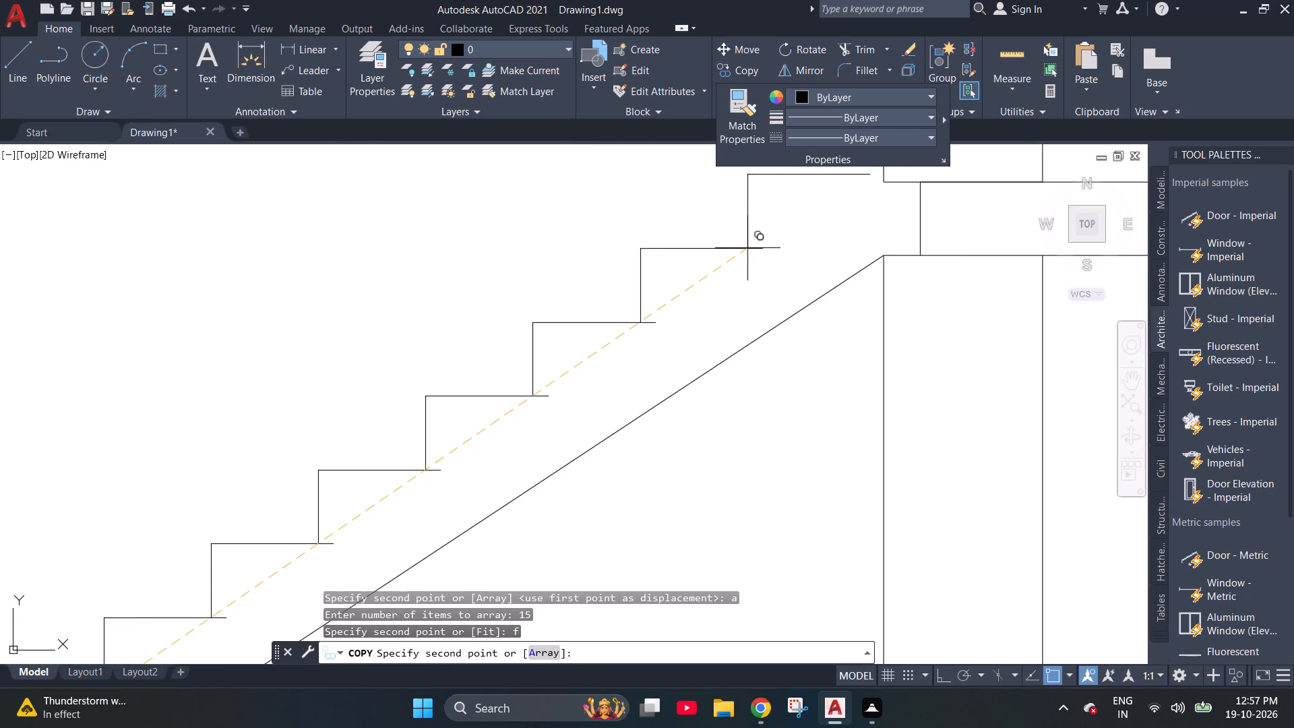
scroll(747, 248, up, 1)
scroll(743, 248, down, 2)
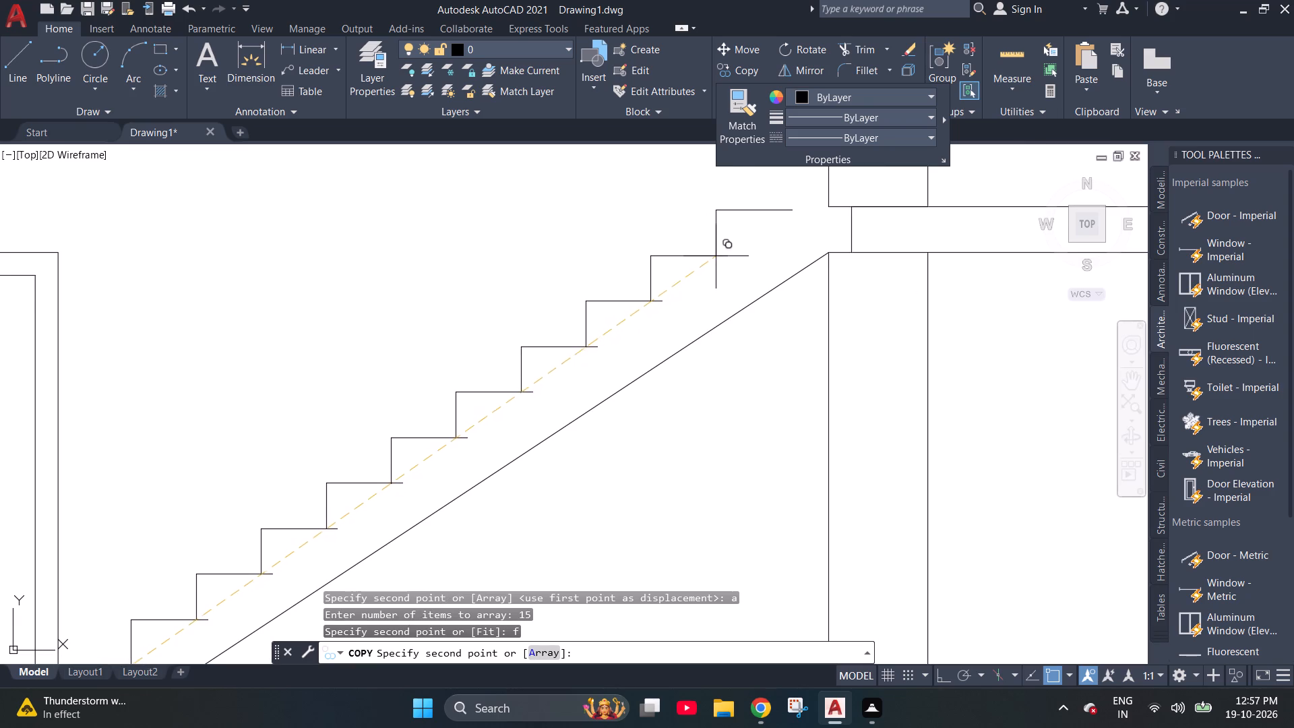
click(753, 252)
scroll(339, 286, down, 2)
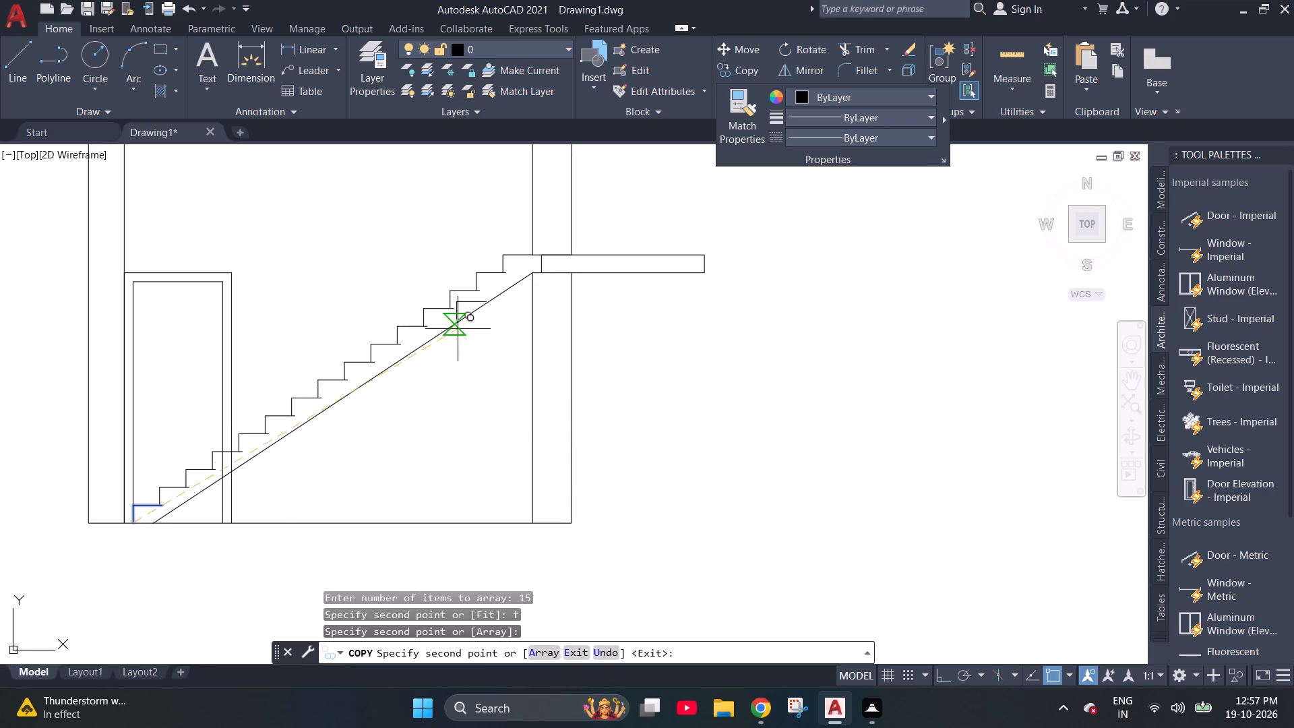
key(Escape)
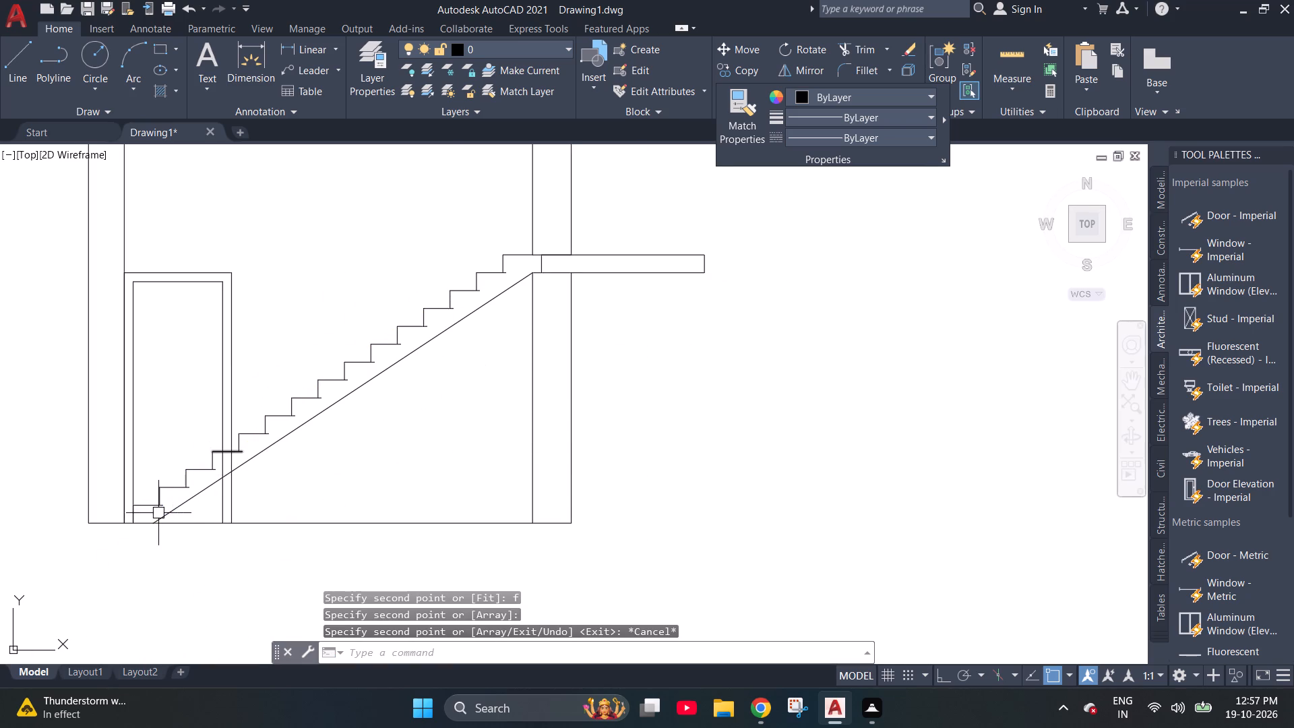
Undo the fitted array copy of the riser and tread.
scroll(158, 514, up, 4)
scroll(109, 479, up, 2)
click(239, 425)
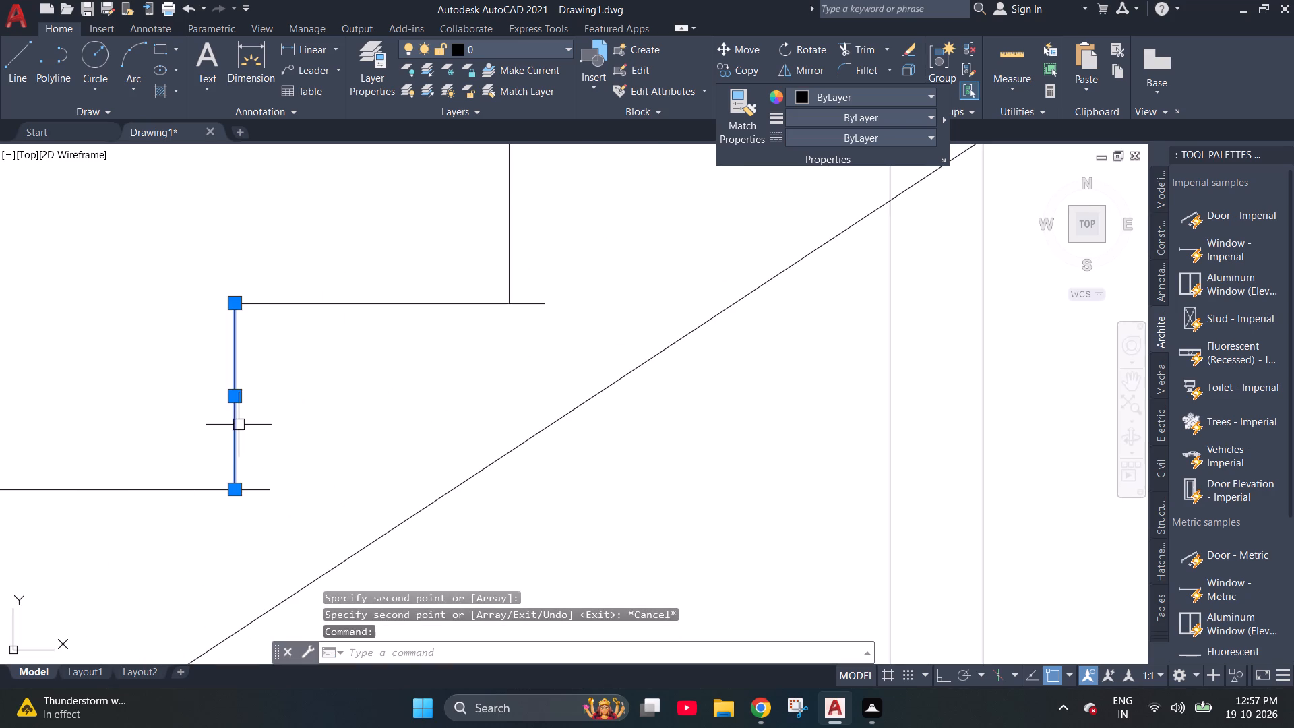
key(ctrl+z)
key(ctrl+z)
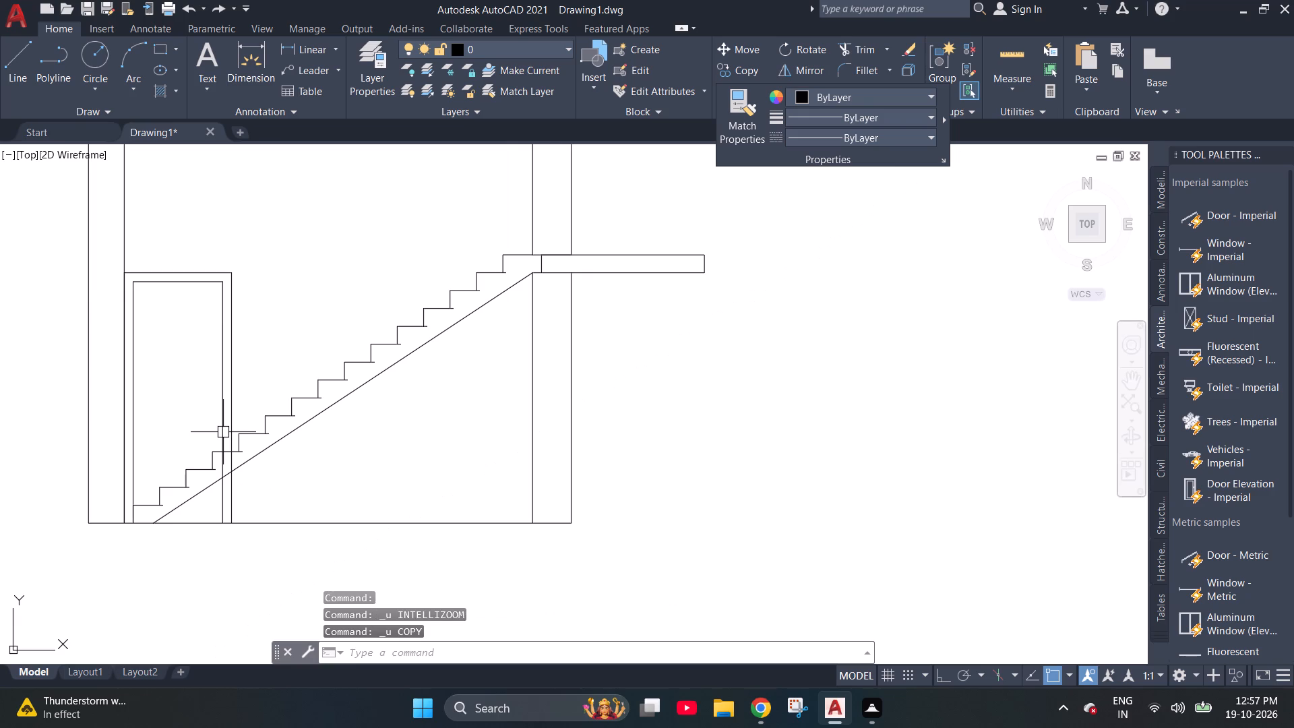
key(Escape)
Offset the landing wall's inner face lines, above and below the slab, by 1' toward the staircase.
key(o)
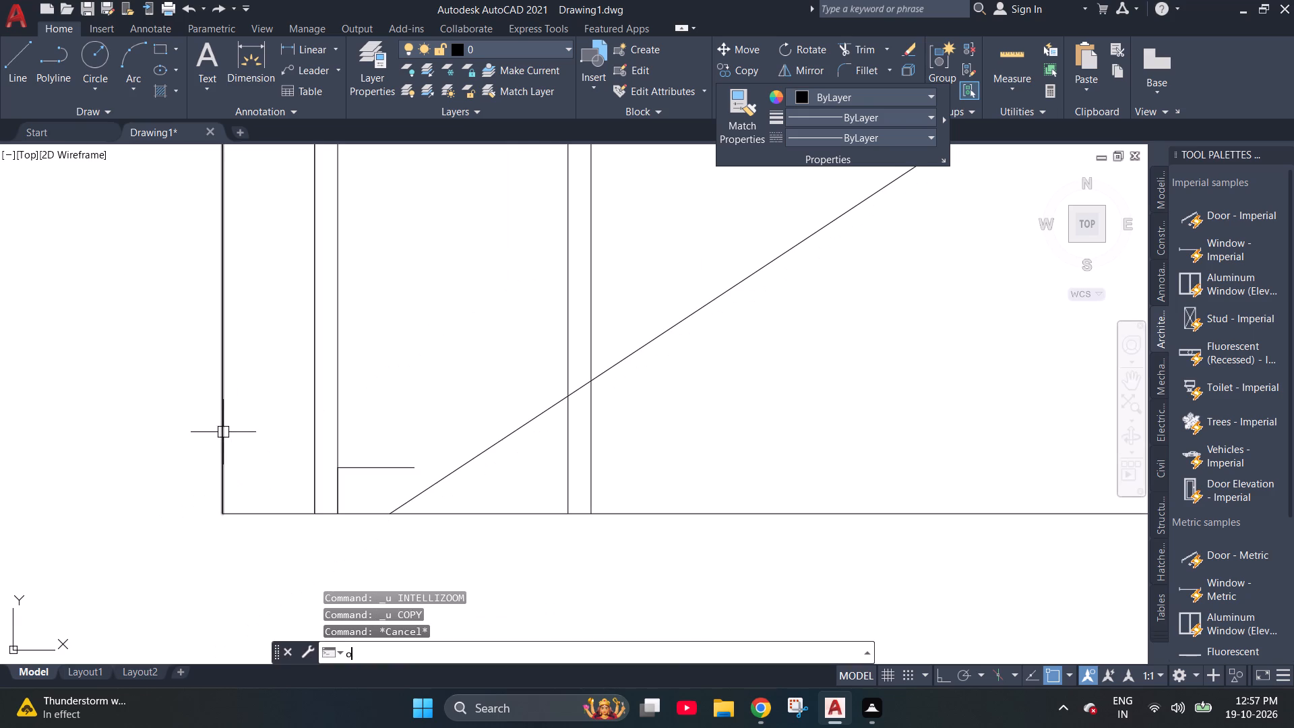
key(Return)
scroll(151, 239, down, 2)
scroll(544, 450, down, 1)
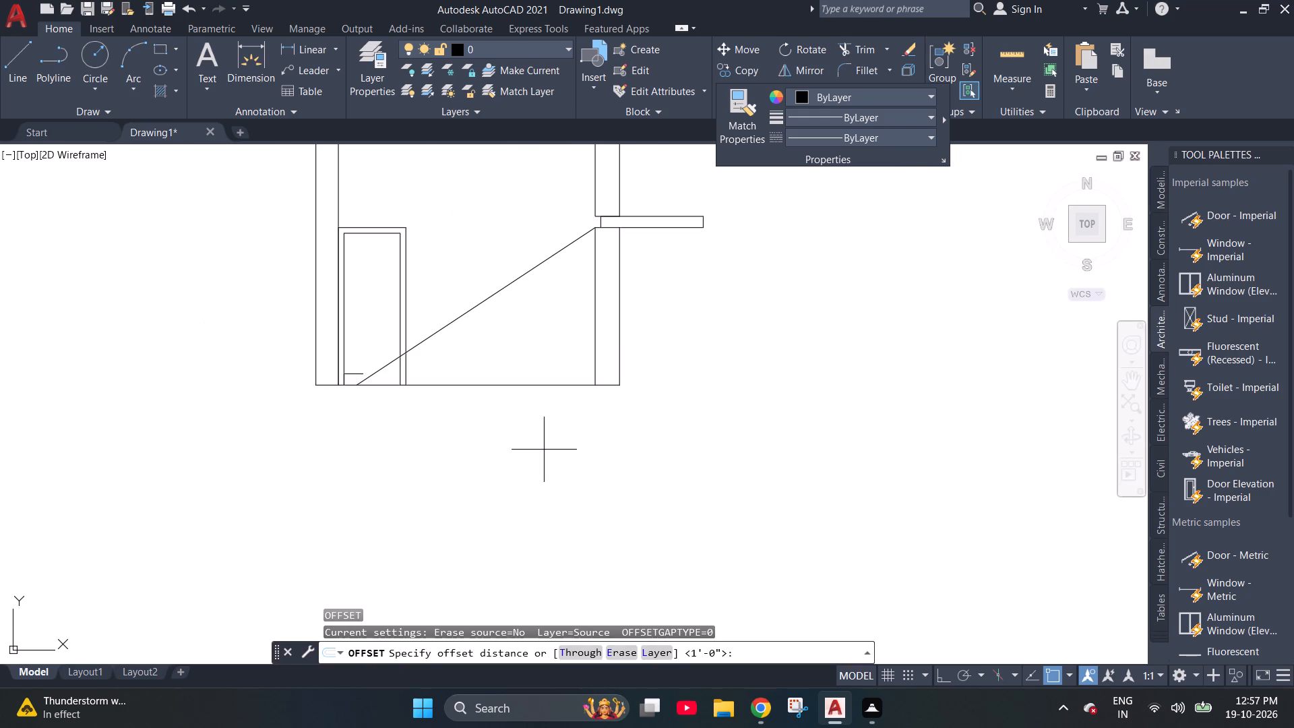
scroll(544, 450, down, 1)
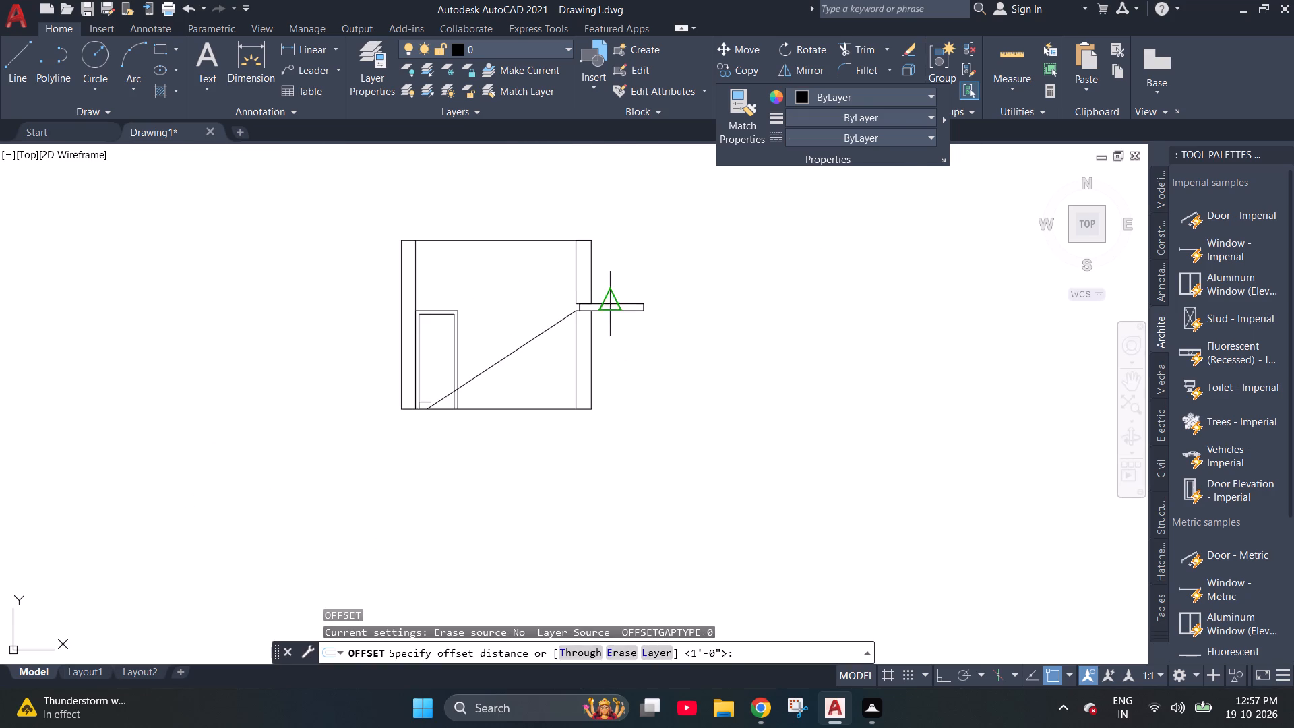
scroll(597, 293, up, 4)
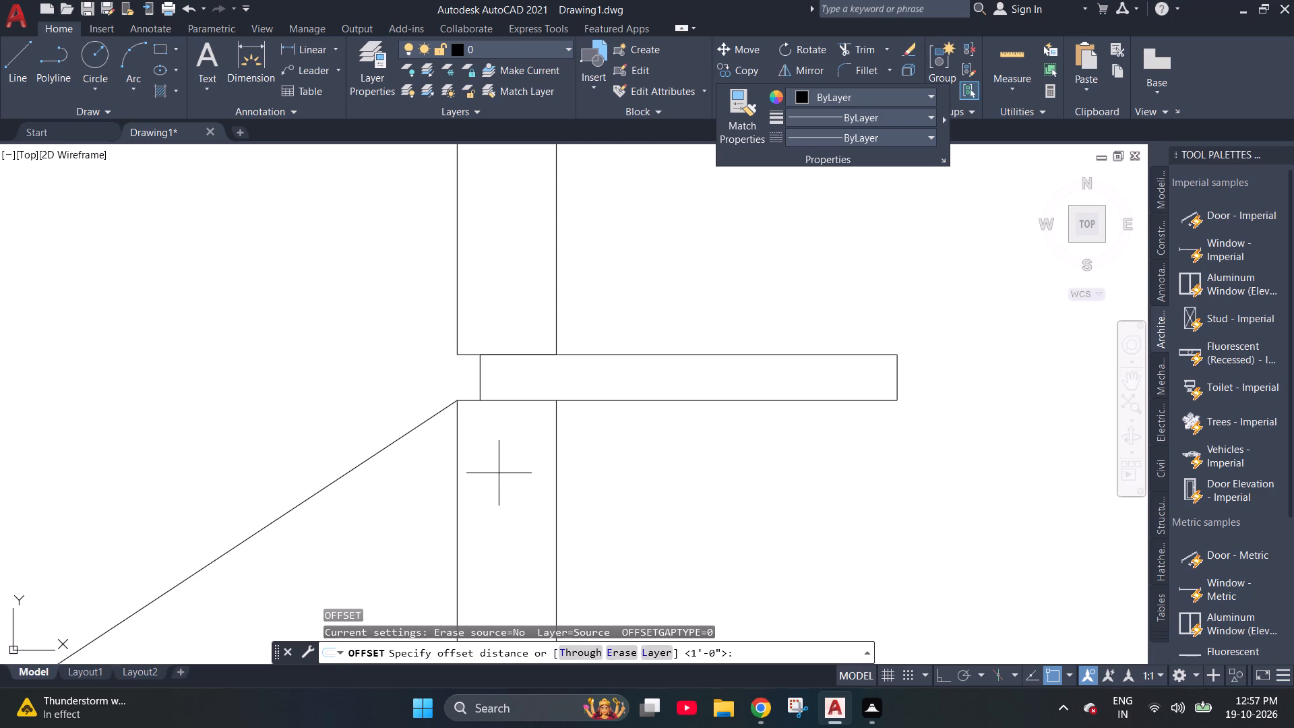
text(1')
key(Return)
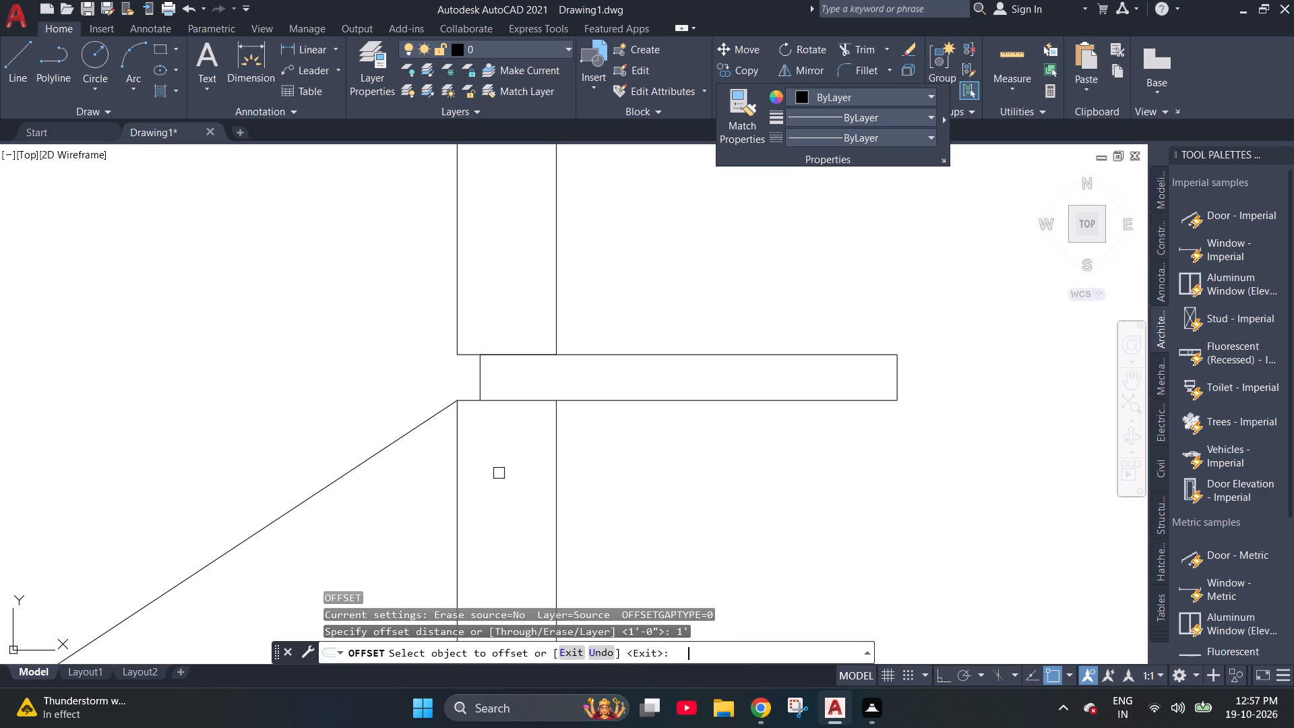
click(456, 280)
click(402, 290)
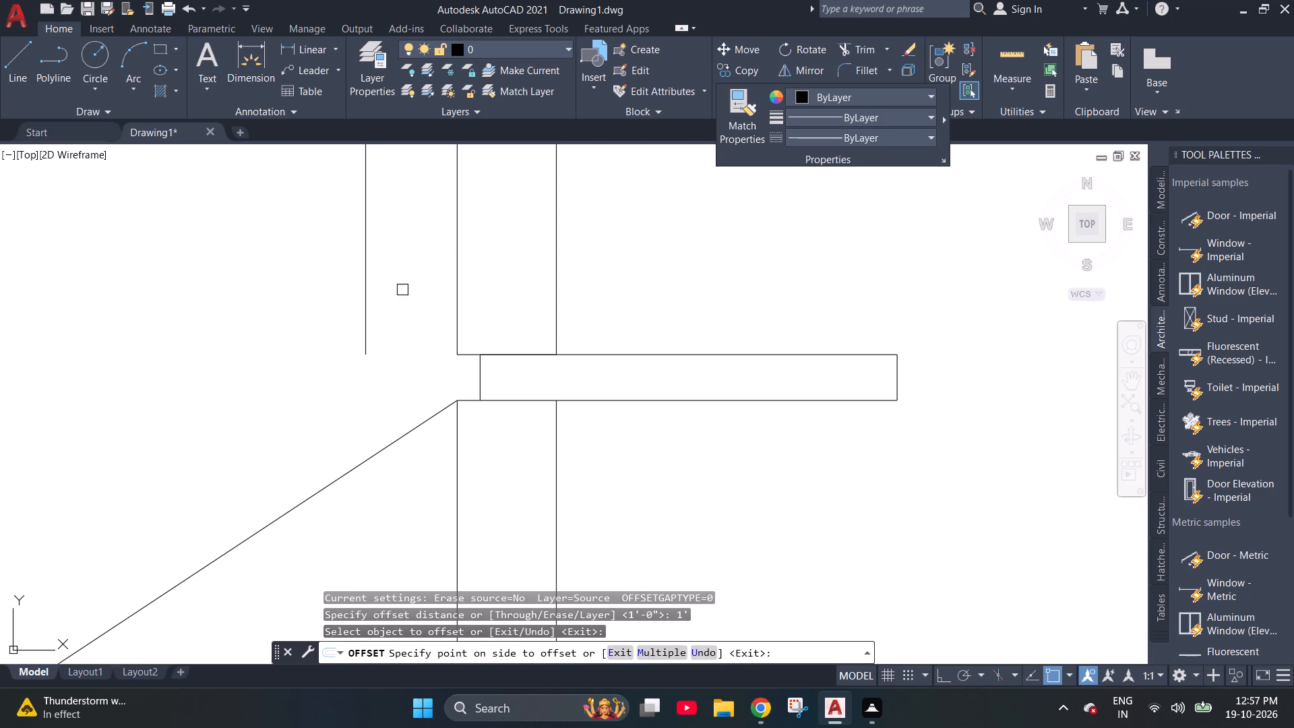
click(457, 512)
click(340, 512)
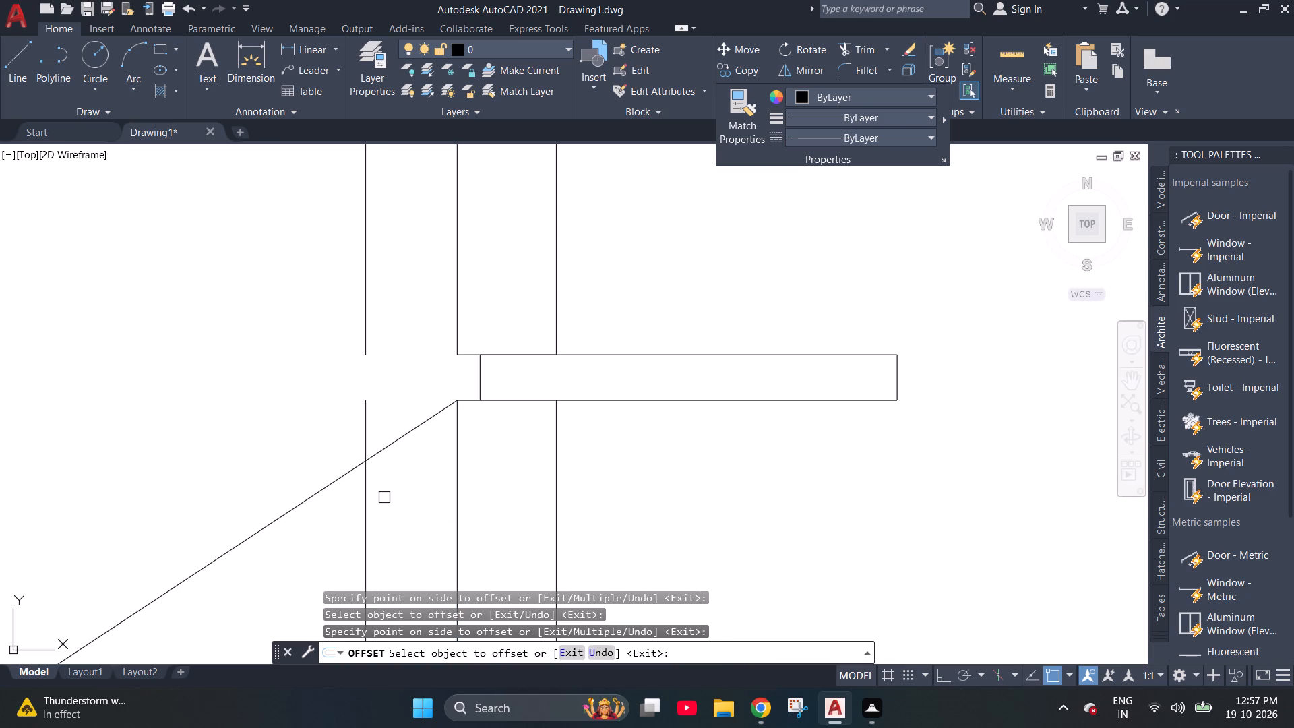
key(Escape)
Draw connected lines extending the landing slab's top and bottom edges to the offset lines, closing its end face.
key(l)
key(Return)
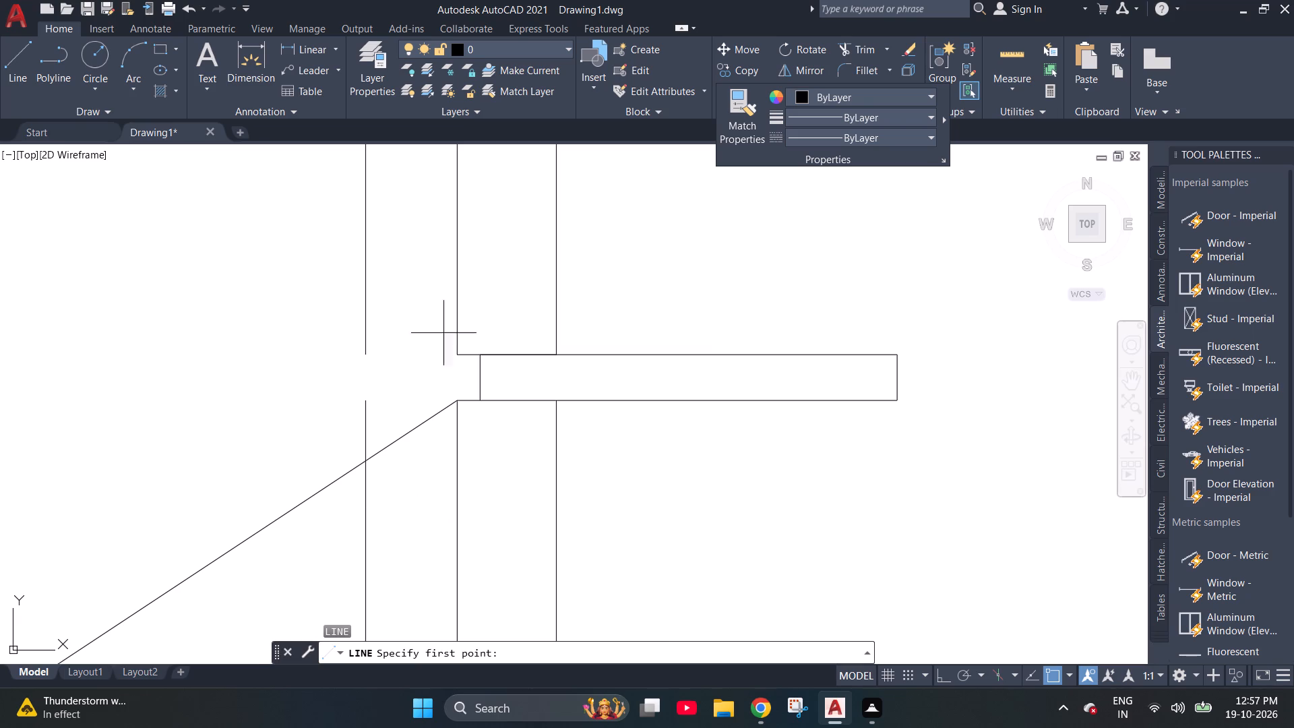
click(461, 358)
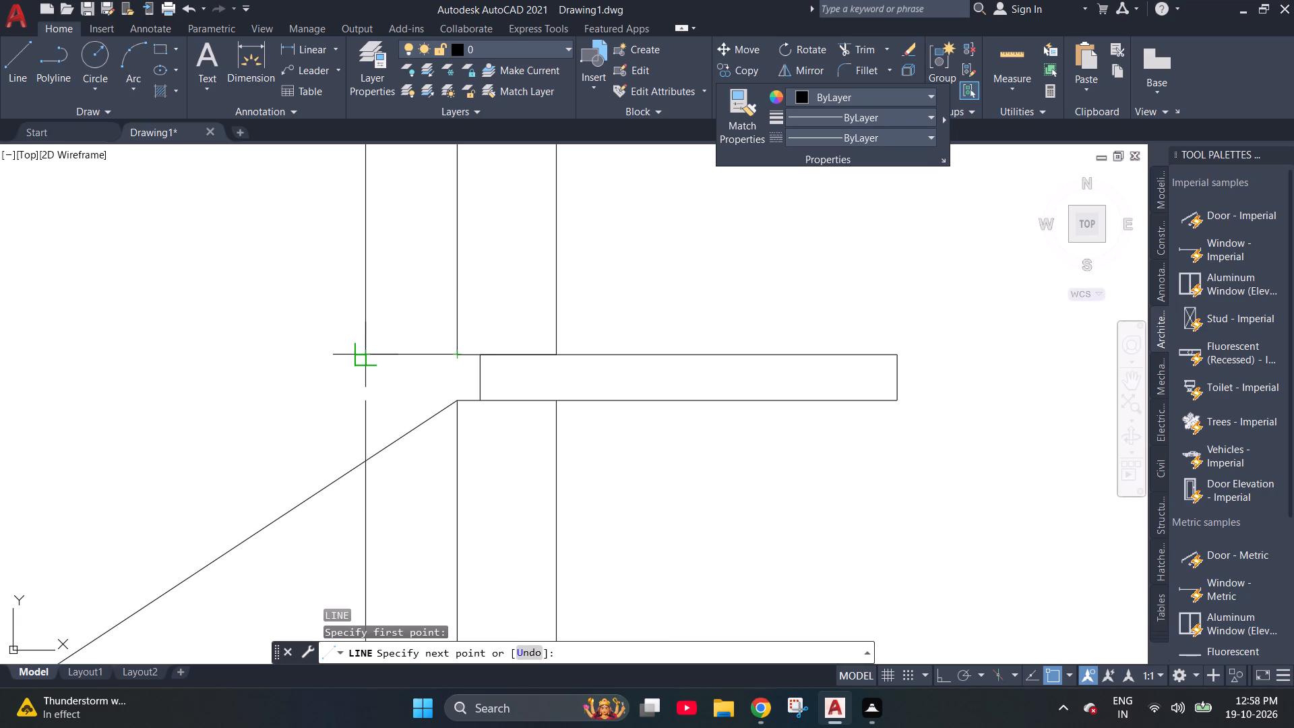
click(363, 353)
click(367, 407)
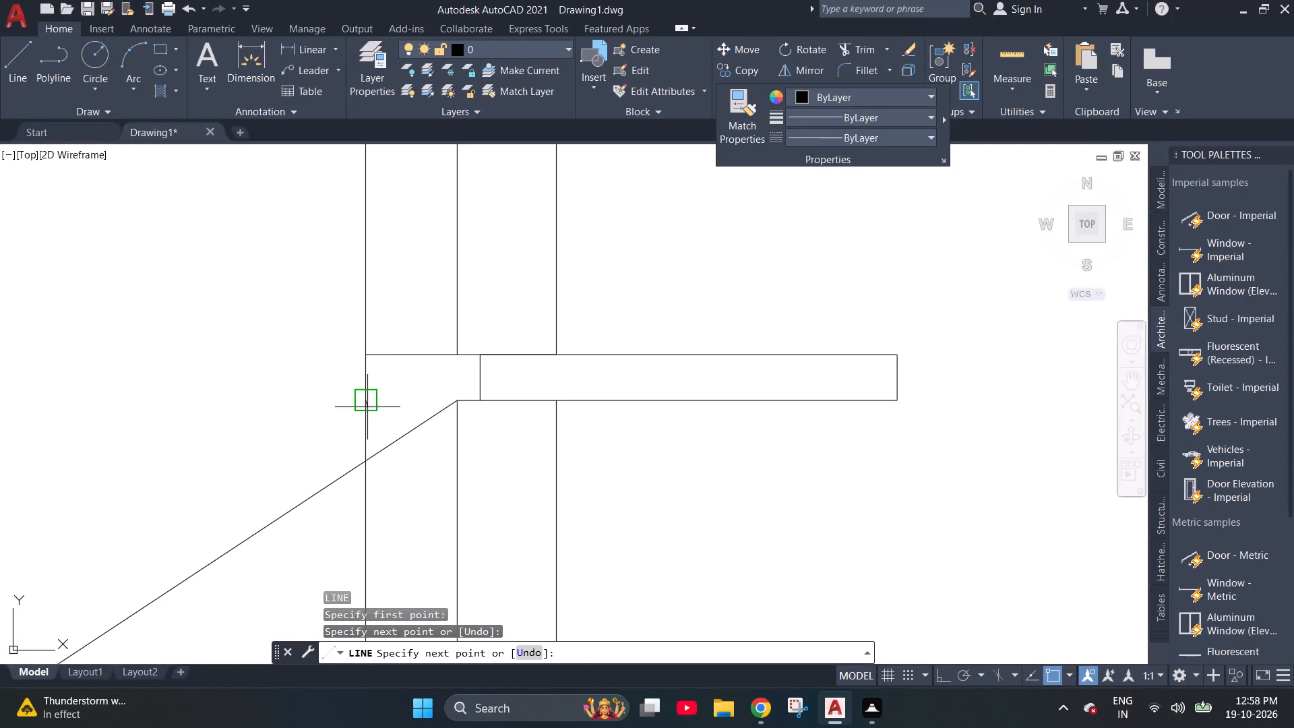
click(455, 402)
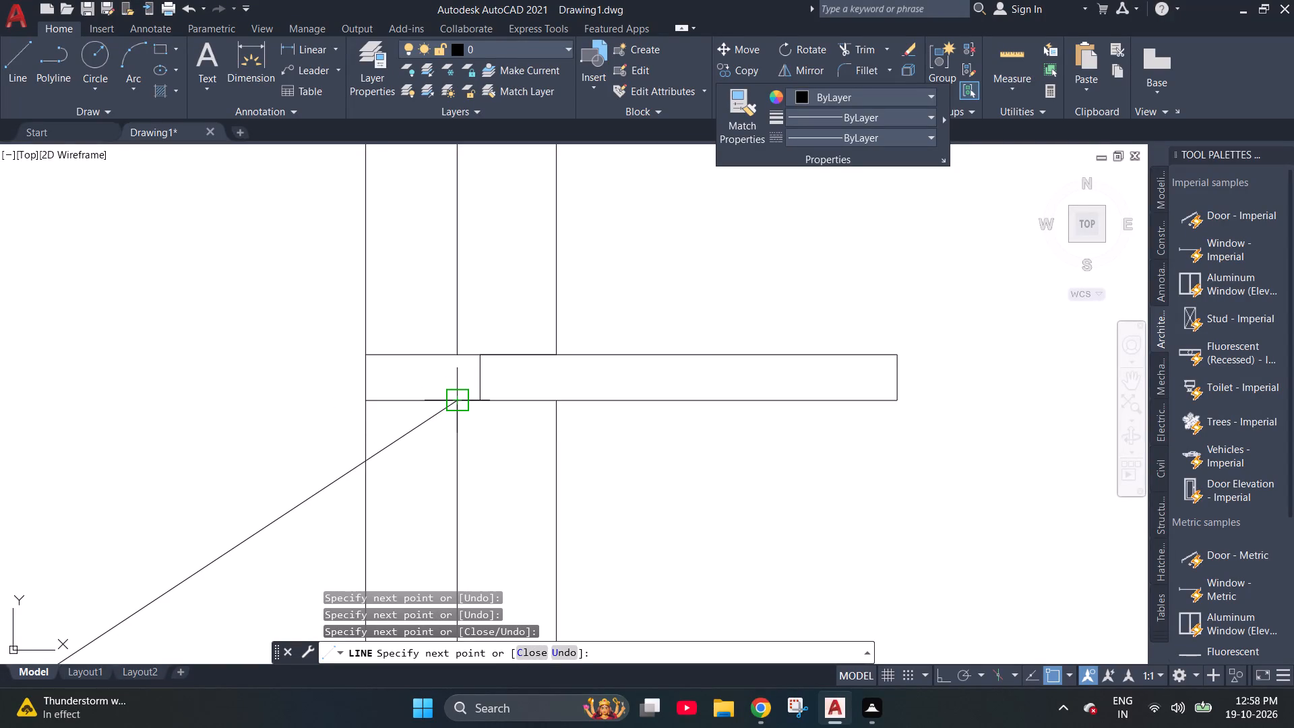
key(Escape)
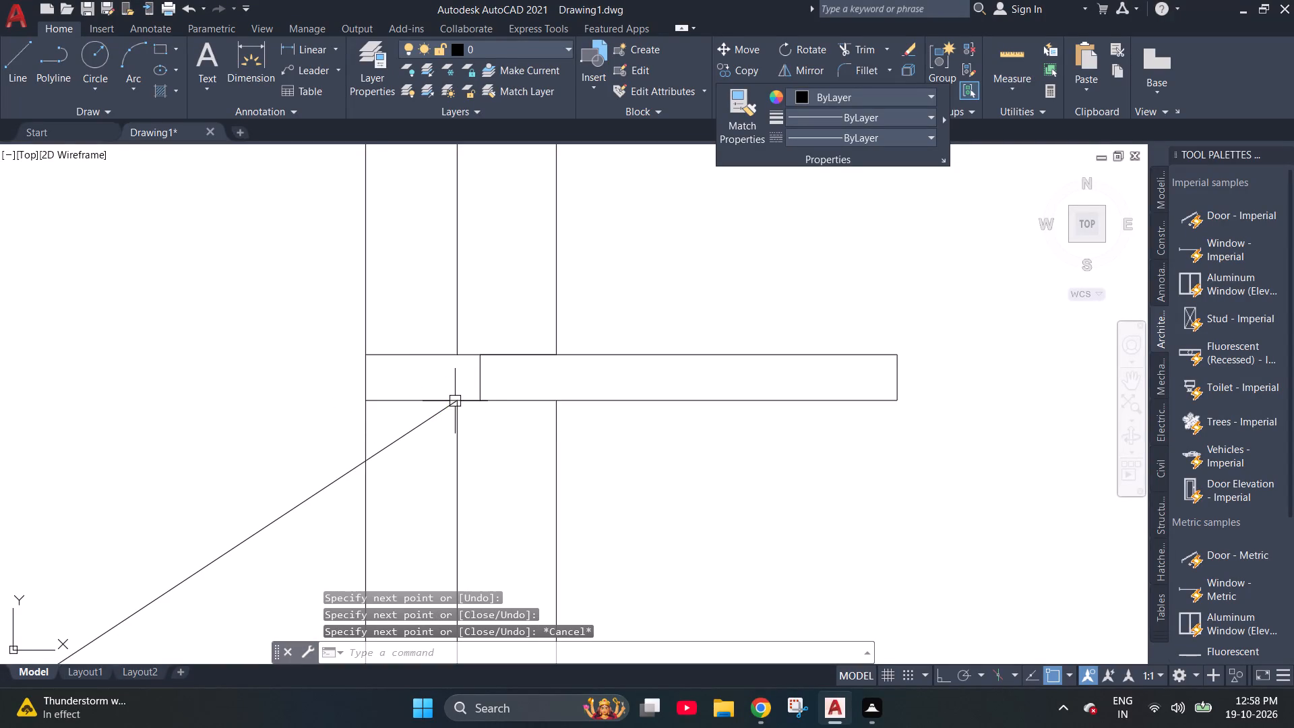
Erase the sloping line running from the floor up to the landing slab.
click(406, 431)
key(Delete)
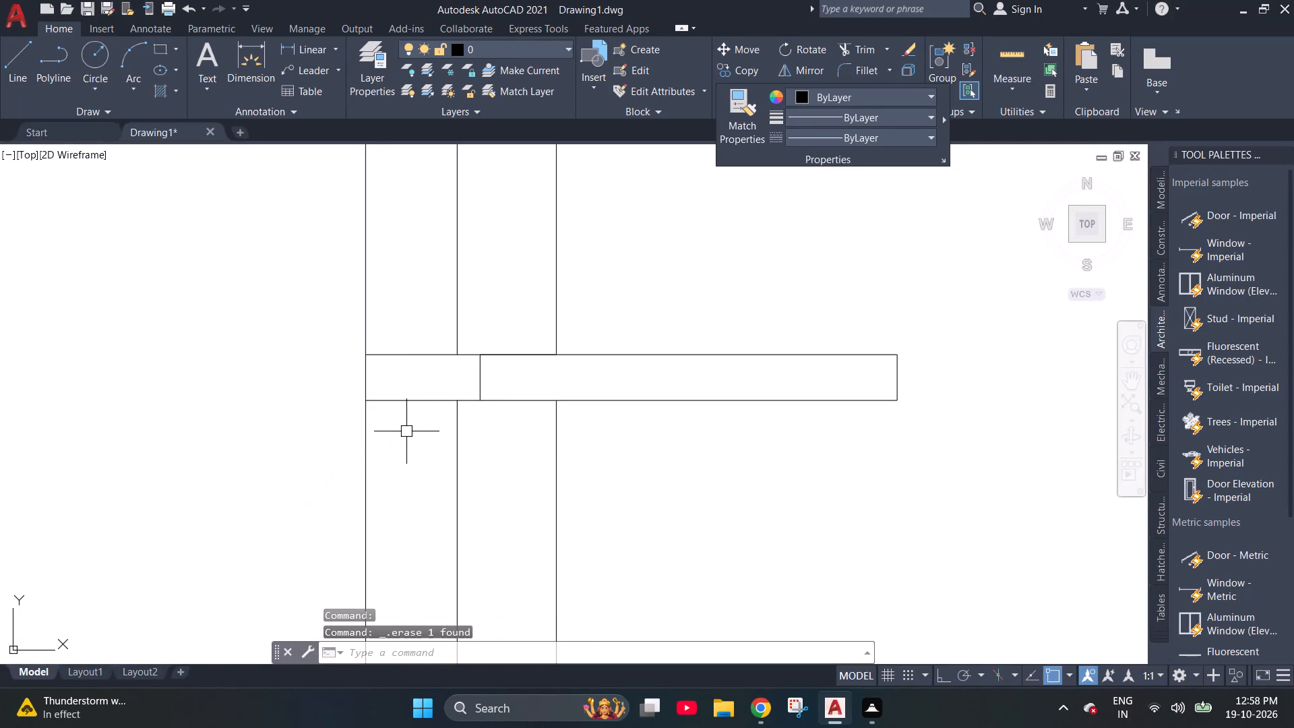
Erase the two vertical offset lines below and above the extended end of the landing slab.
scroll(474, 423, down, 1)
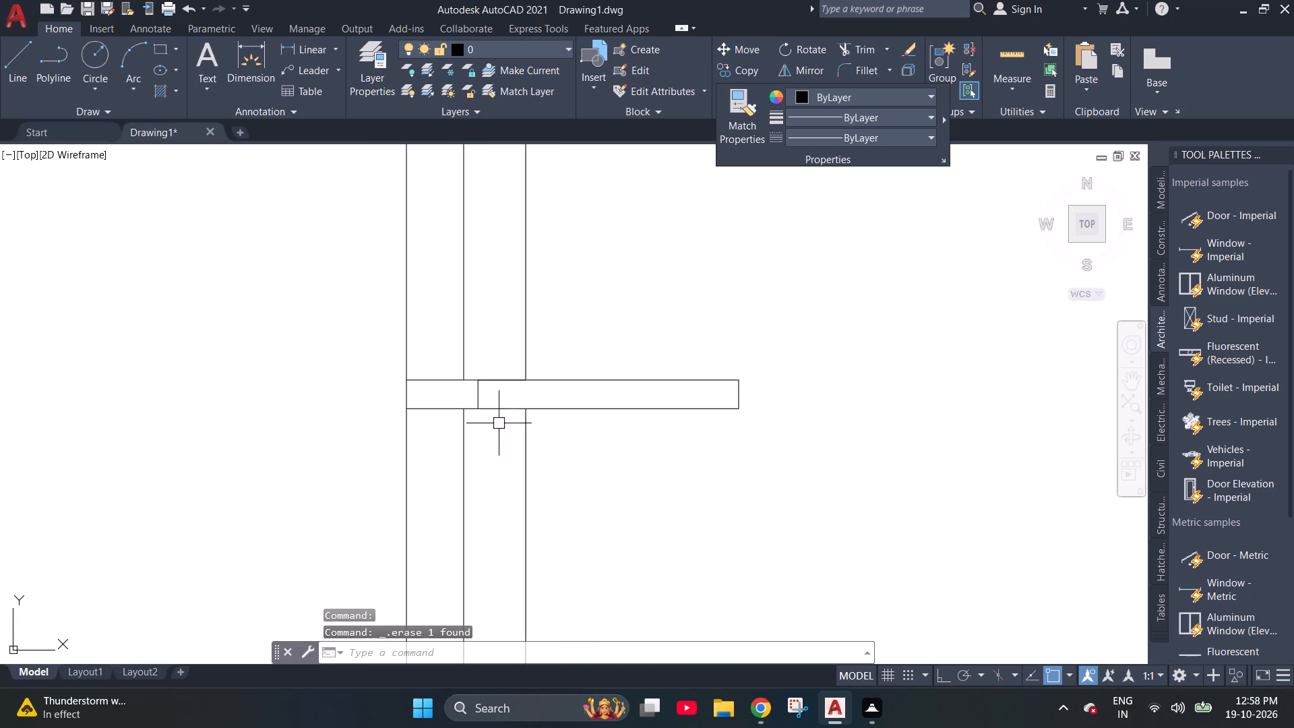
click(409, 481)
key(Delete)
click(406, 330)
key(Delete)
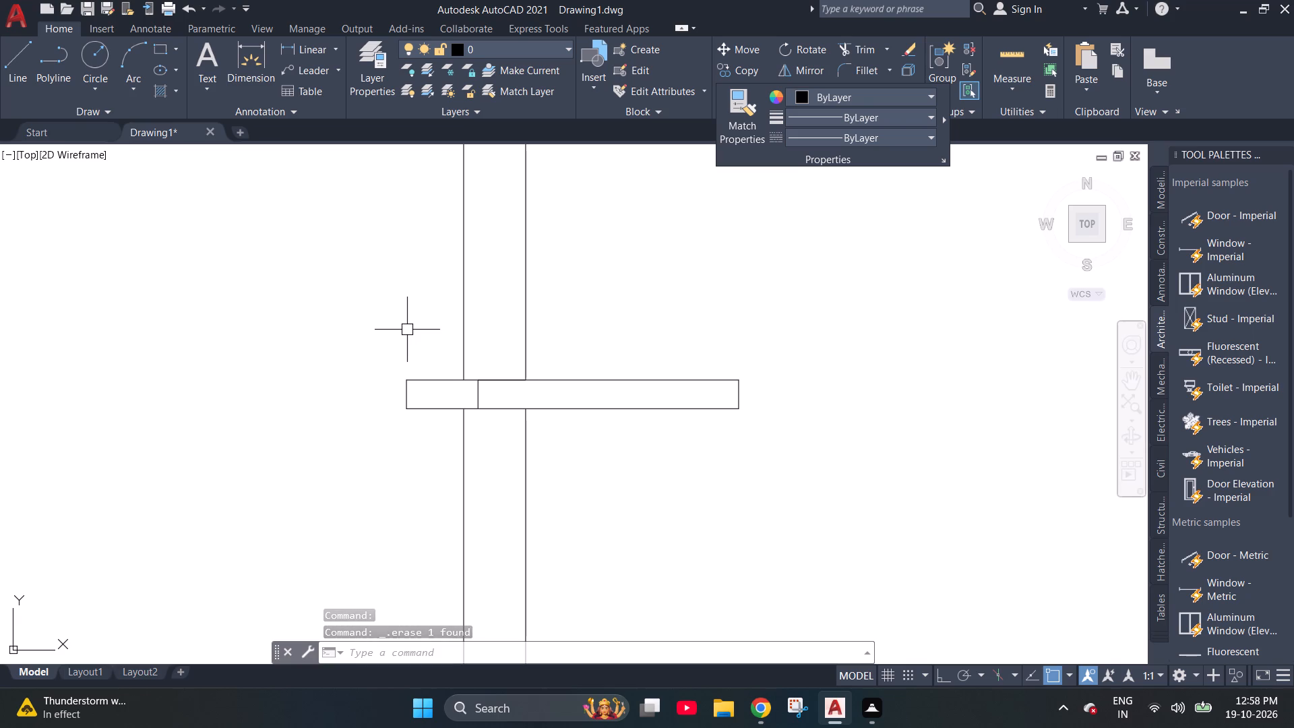
Array-copy the first riser and tread as 15 items, from the riser's foot to the tread's outer end.
scroll(407, 330, down, 1)
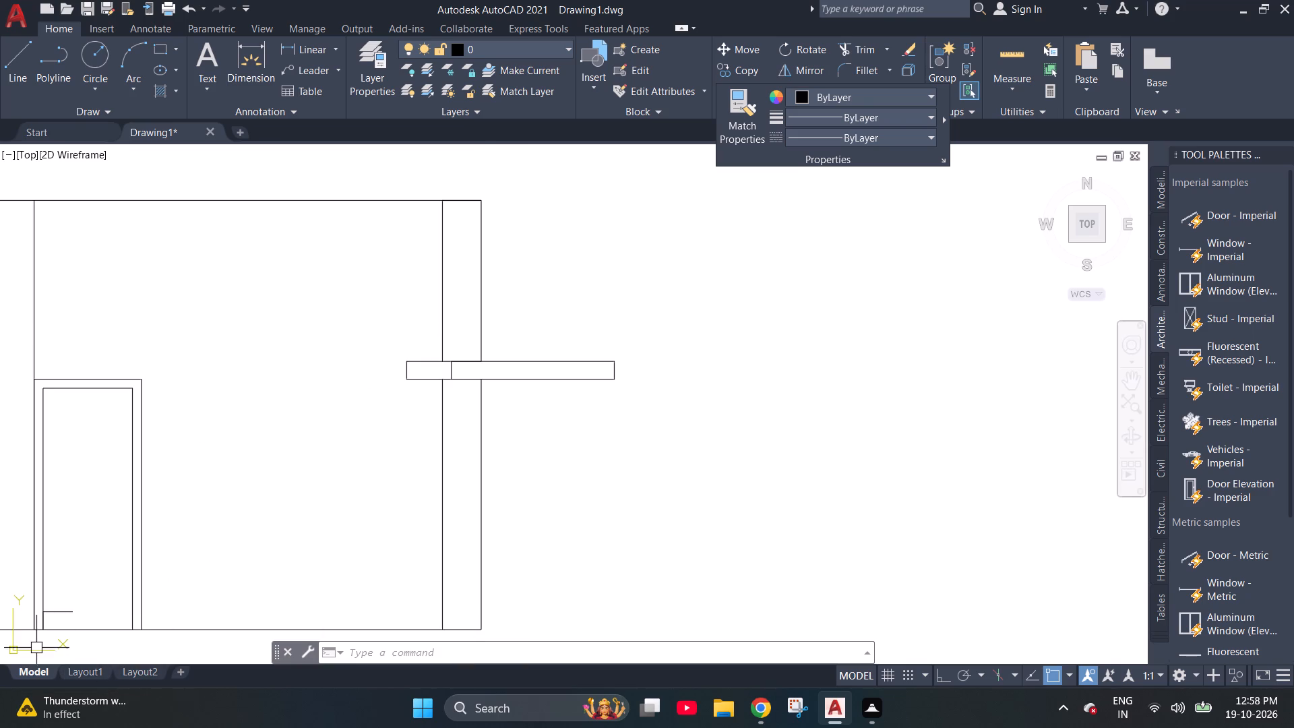
scroll(28, 650, up, 3)
click(75, 544)
click(80, 535)
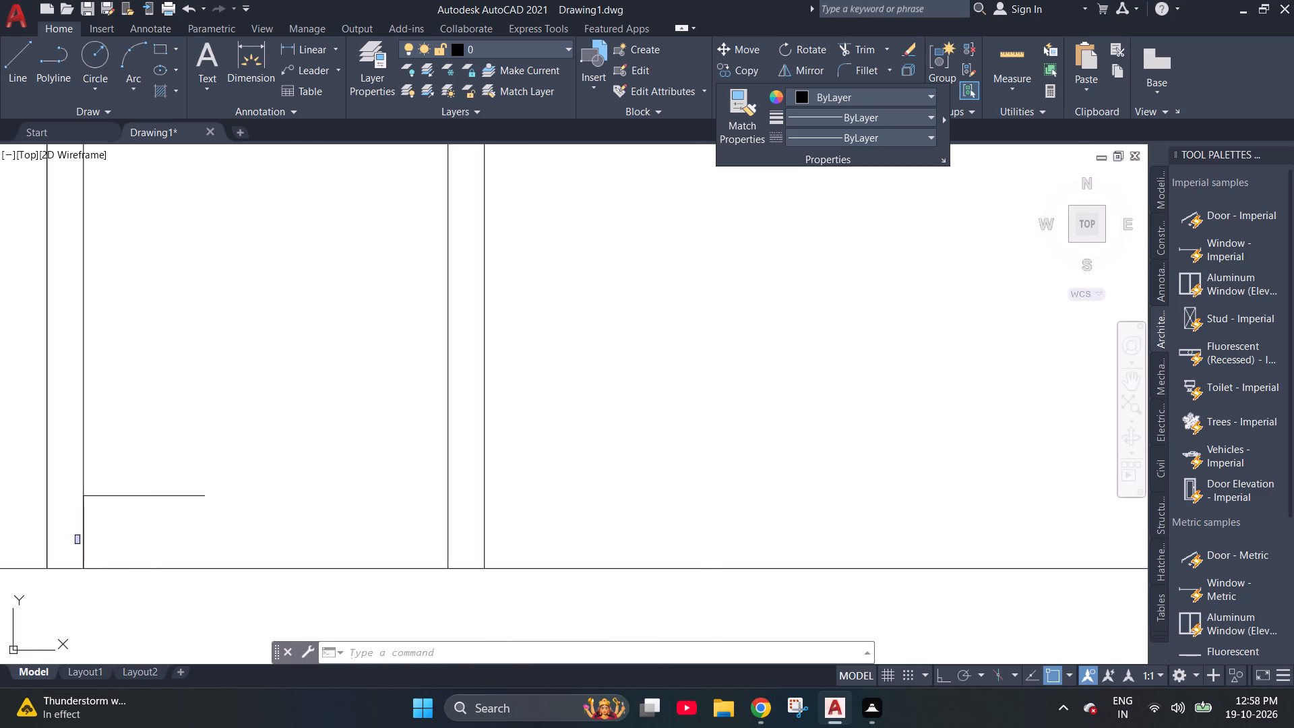
click(80, 524)
click(133, 500)
text(co)
key(Return)
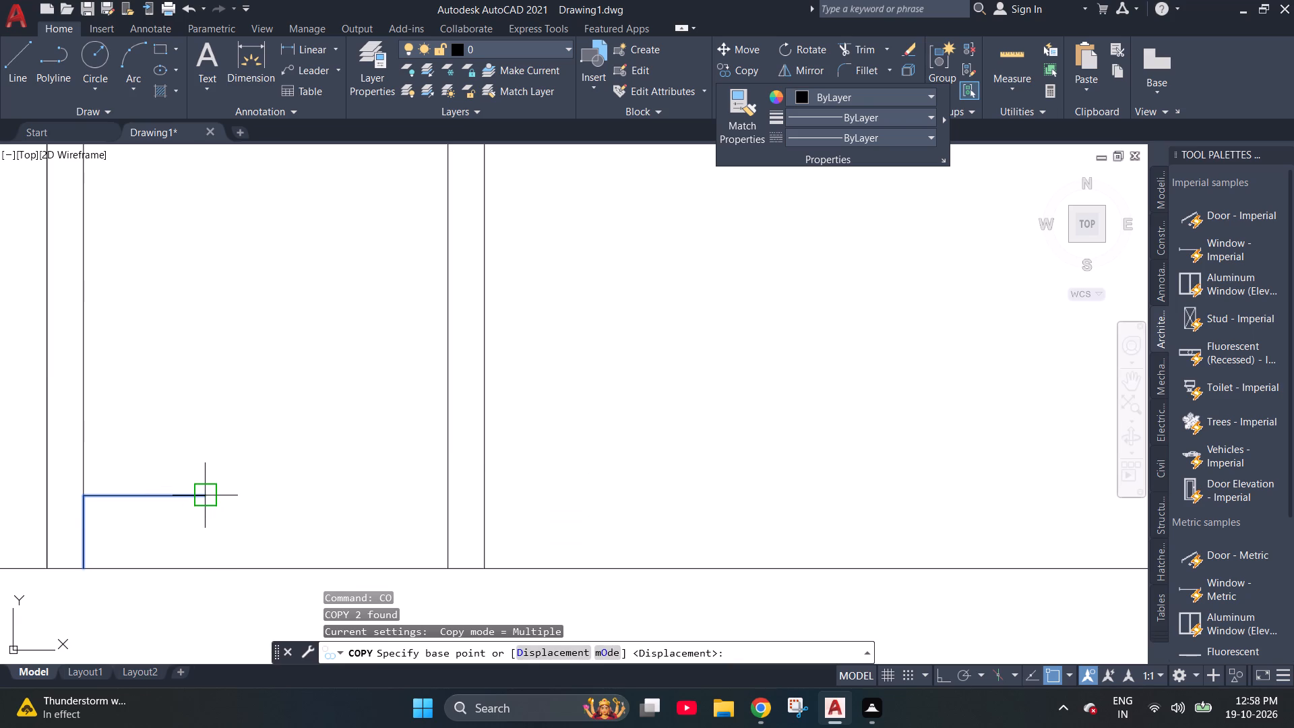
click(87, 570)
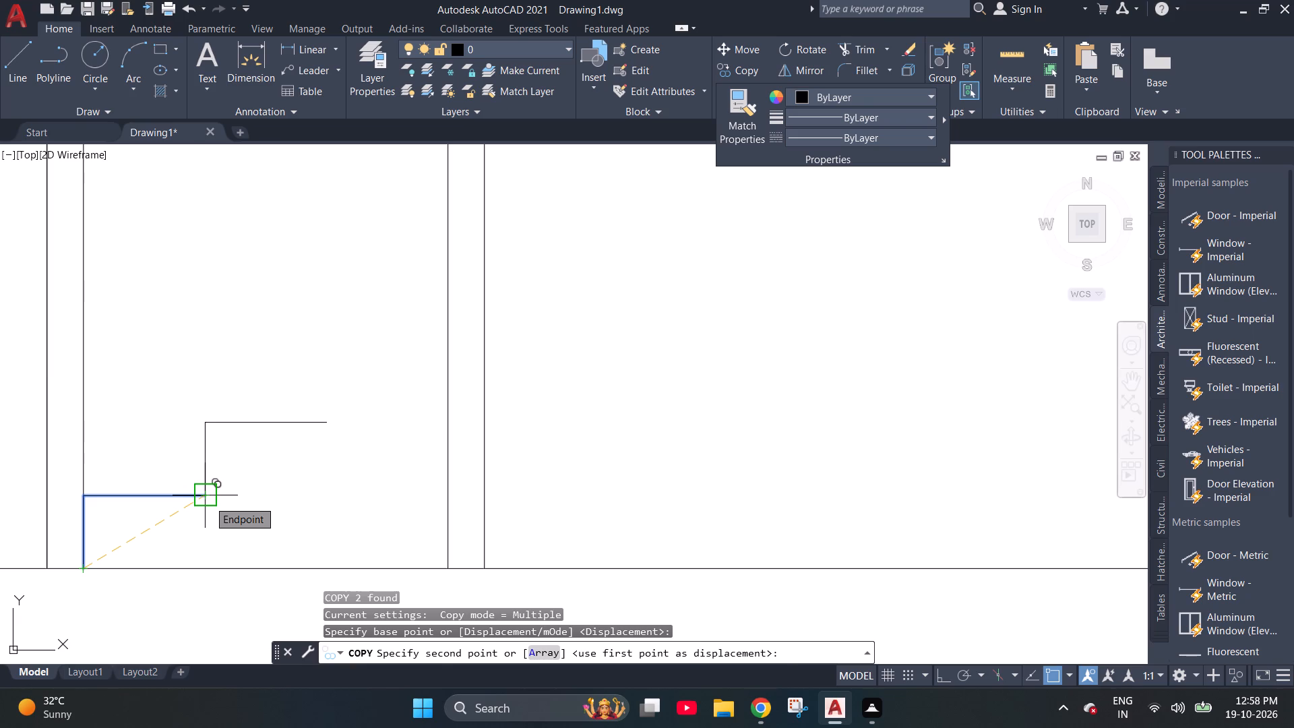
key(a)
key(Return)
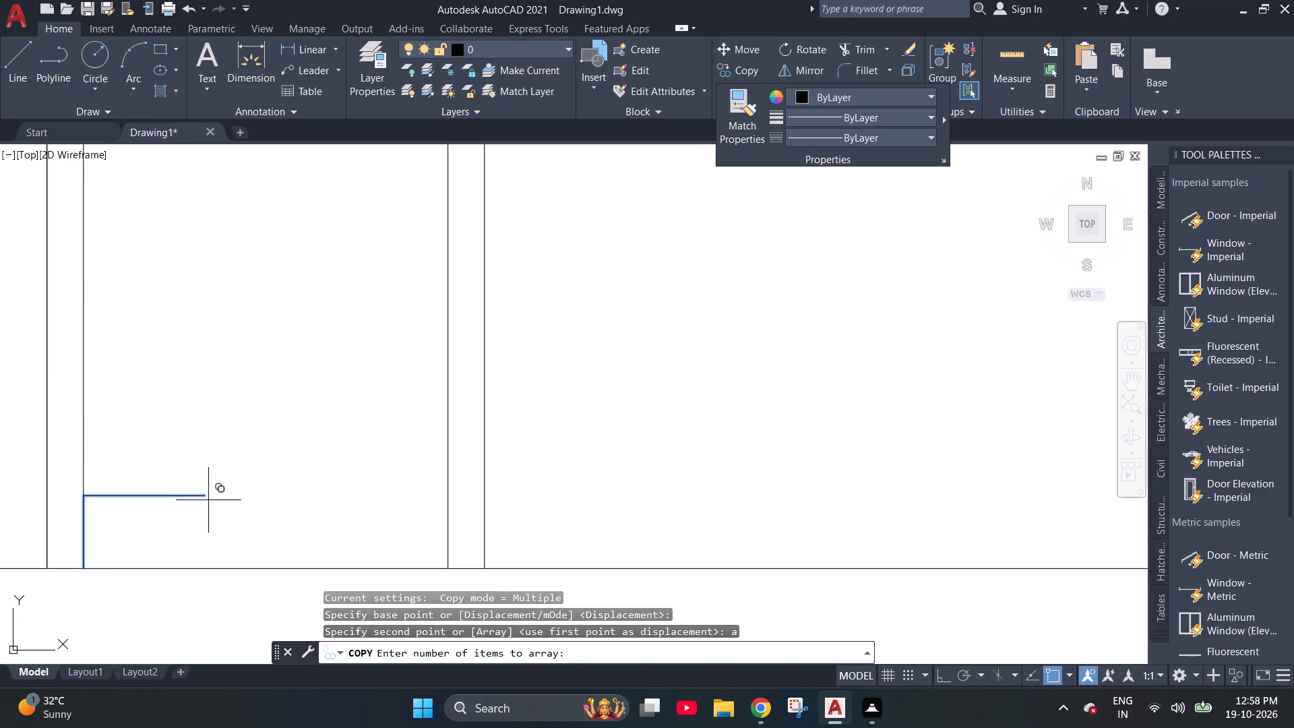
text(15)
key(Return)
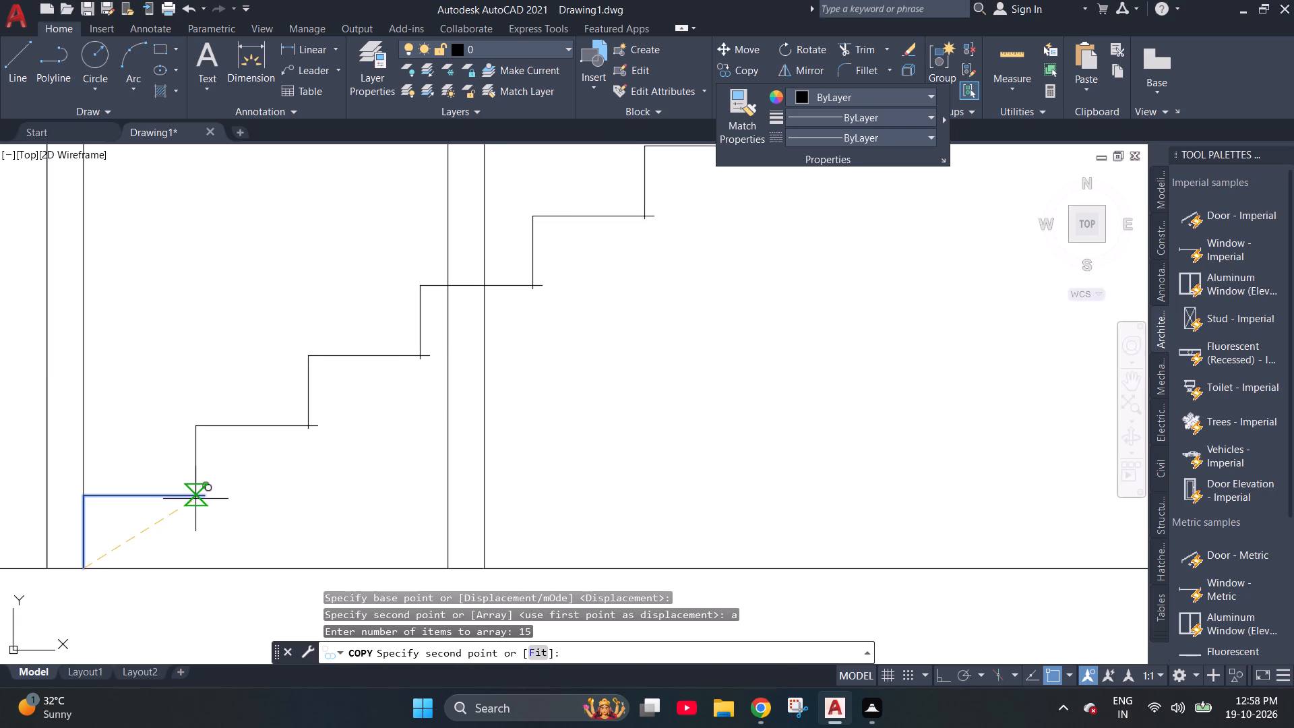
scroll(197, 499, up, 4)
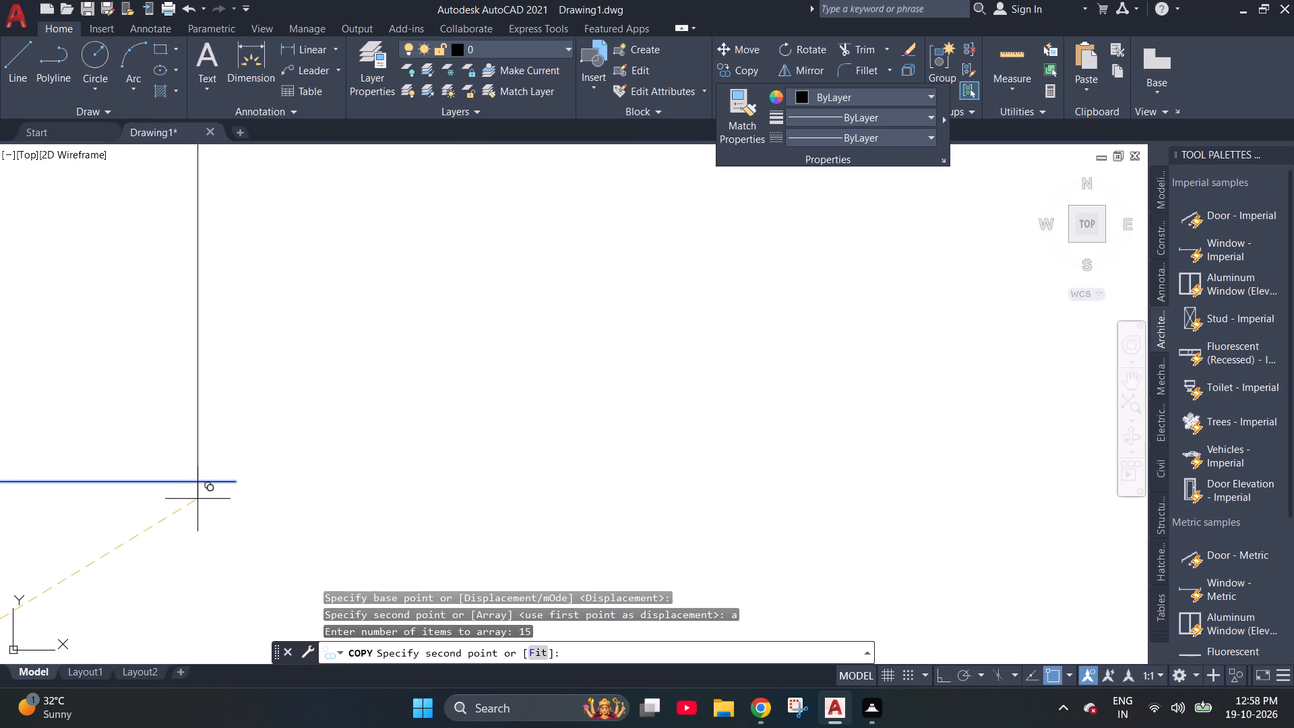
click(231, 485)
scroll(187, 493, down, 3)
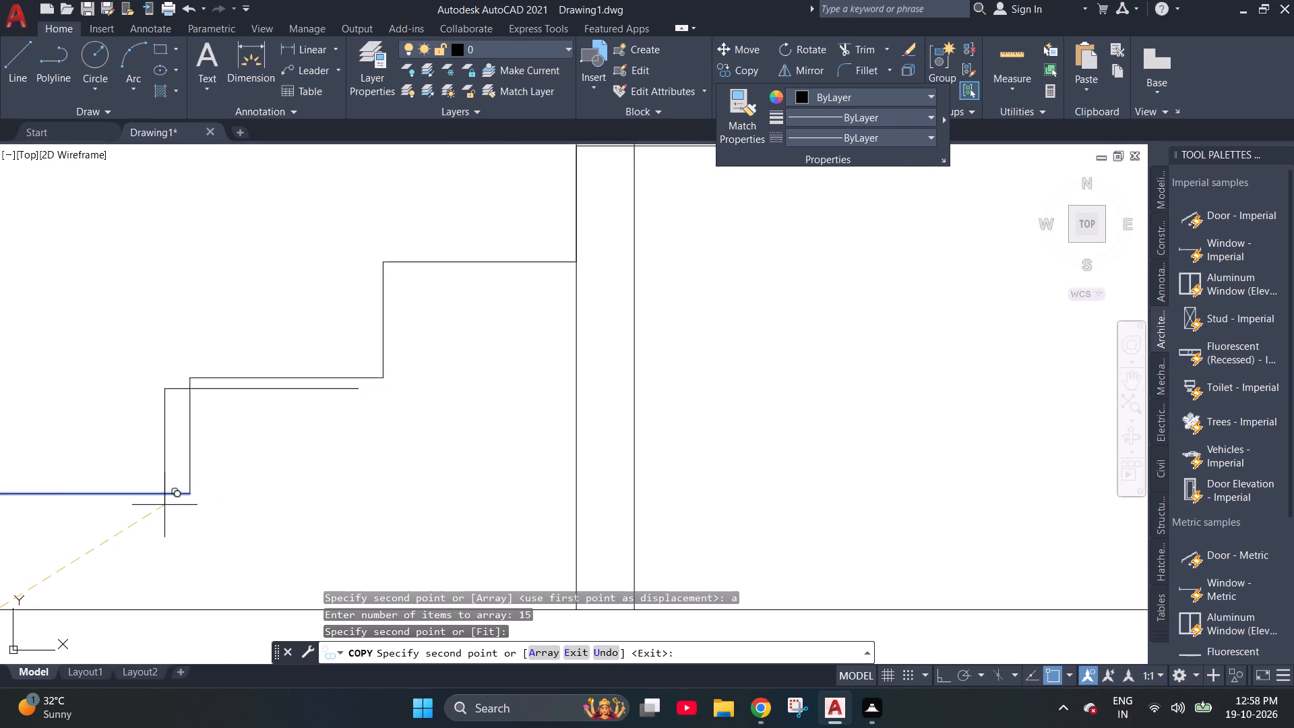
scroll(164, 505, down, 2)
scroll(270, 462, down, 2)
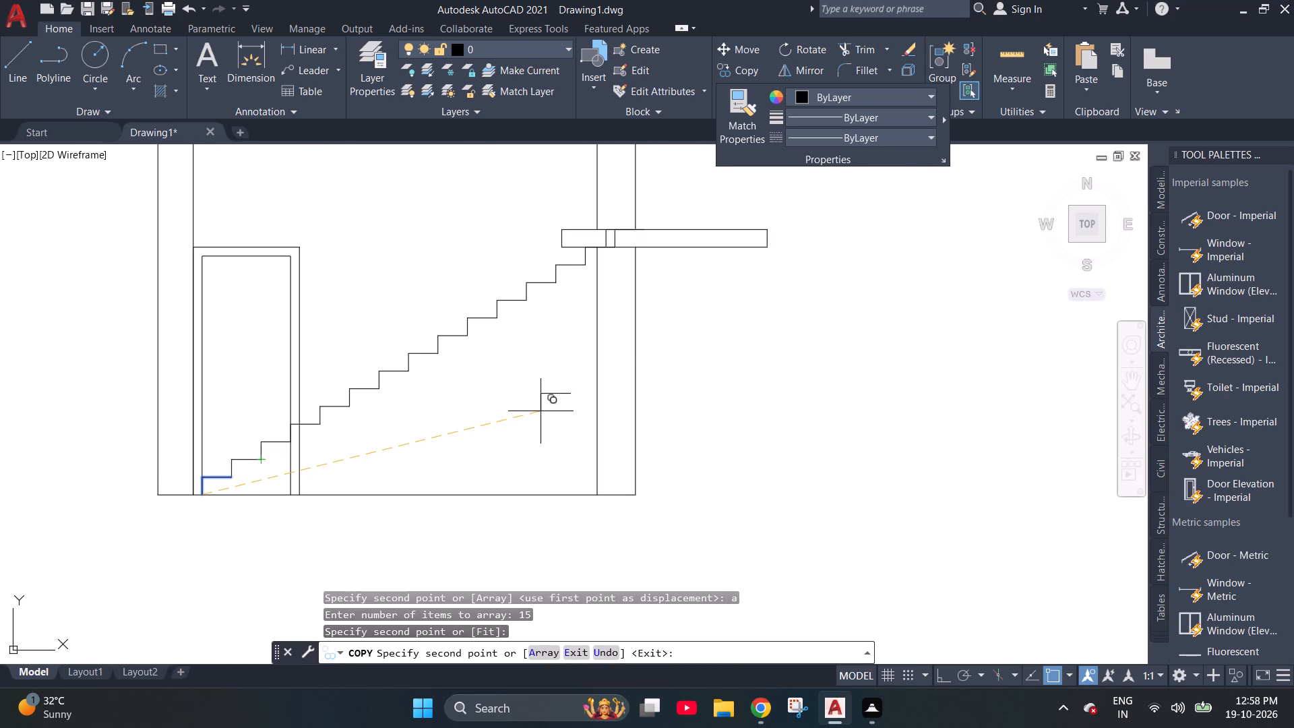
Undo the 15-item array copy of the first riser and tread.
key(ctrl+z)
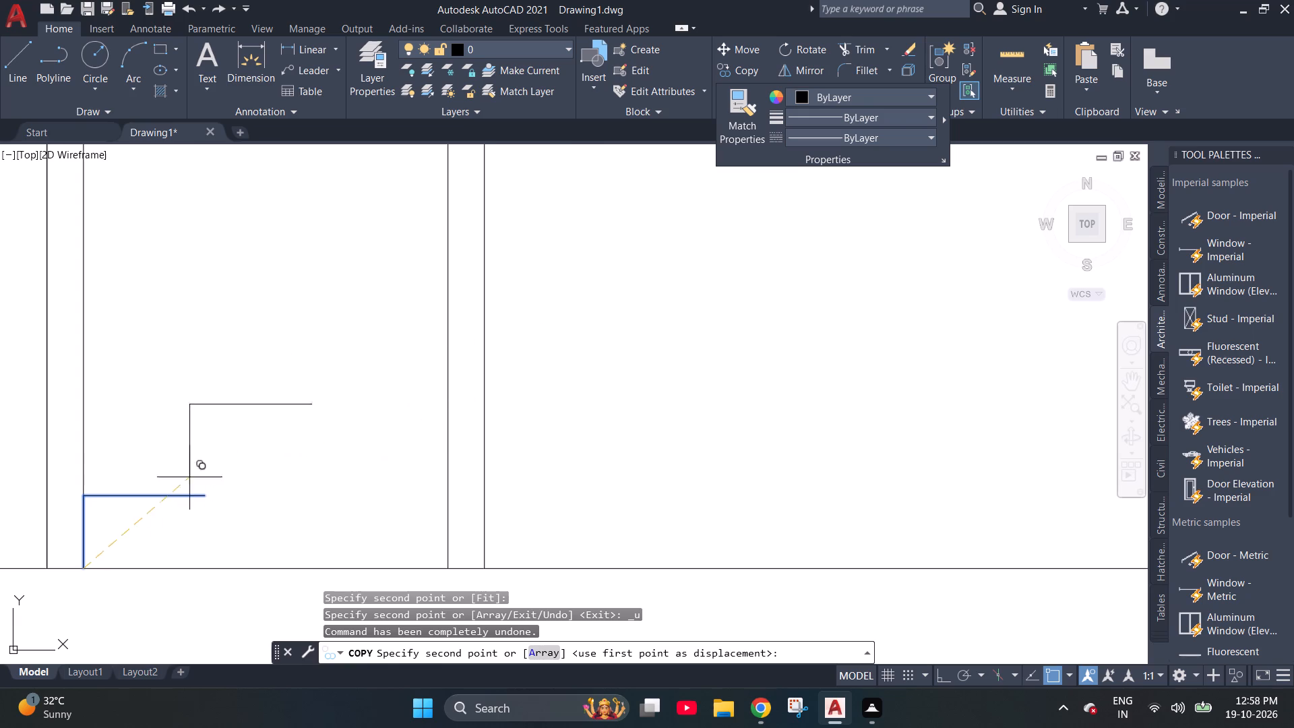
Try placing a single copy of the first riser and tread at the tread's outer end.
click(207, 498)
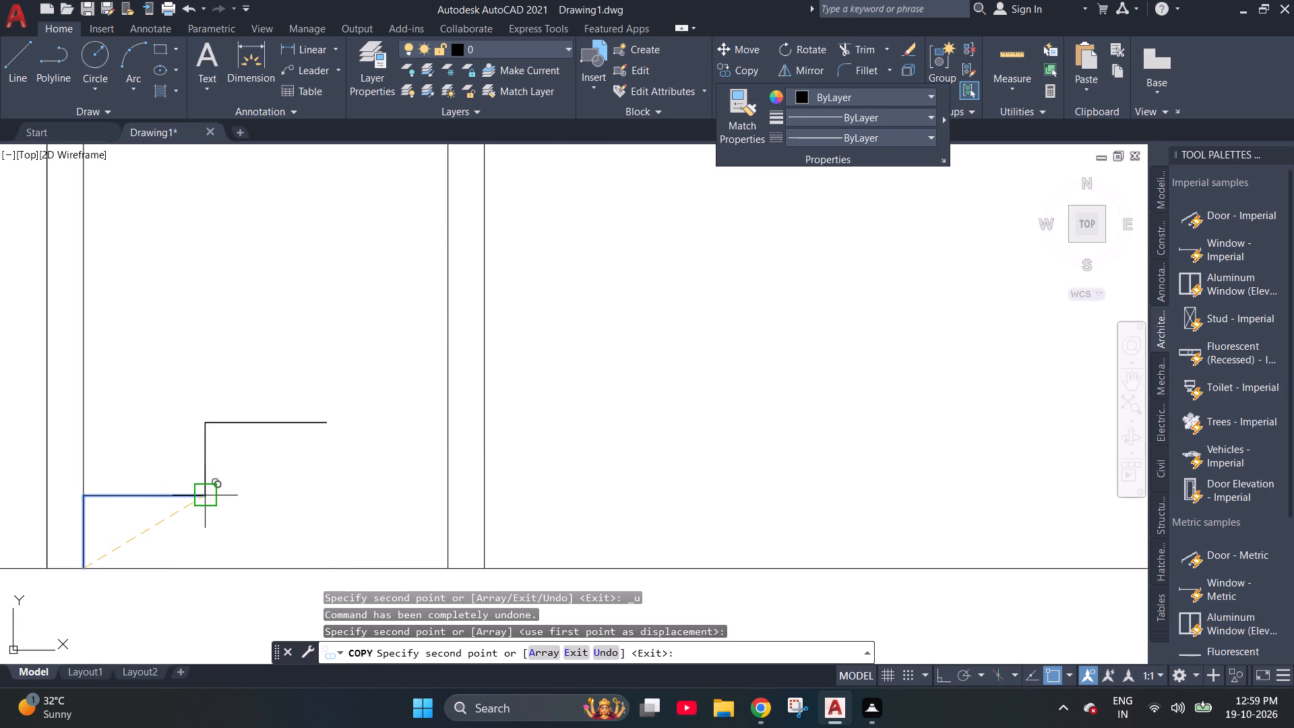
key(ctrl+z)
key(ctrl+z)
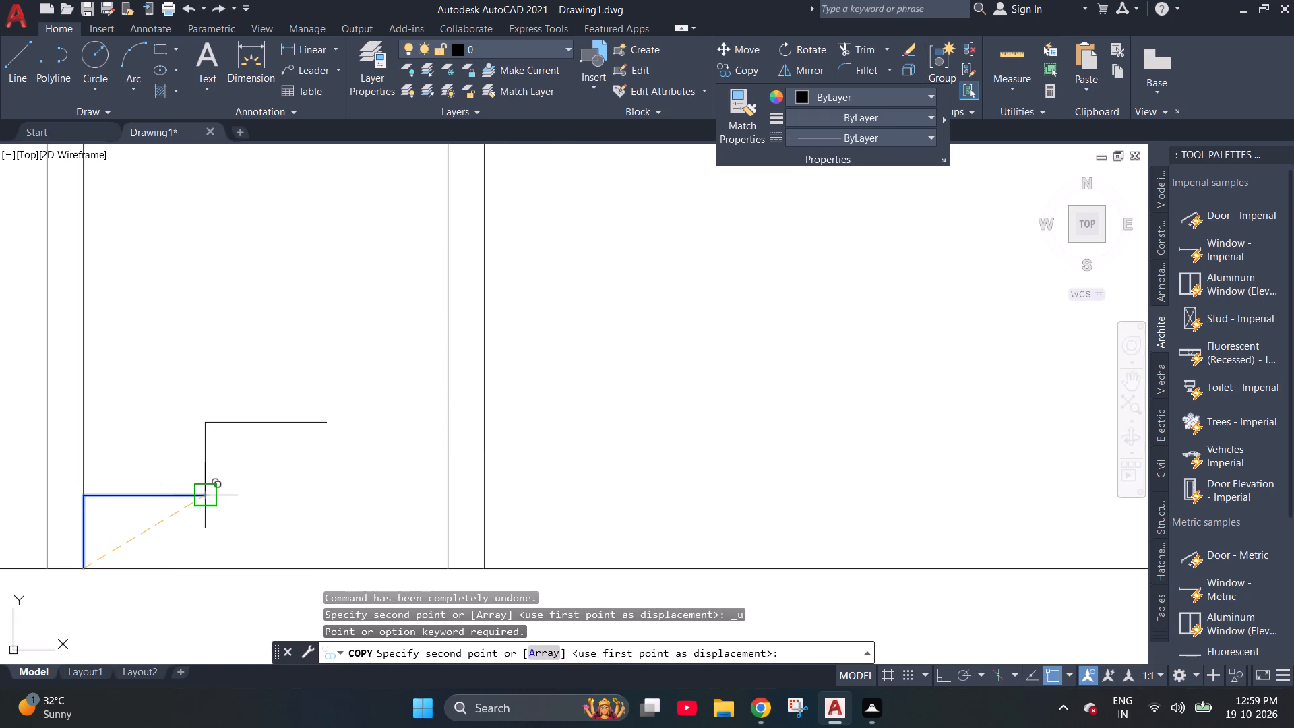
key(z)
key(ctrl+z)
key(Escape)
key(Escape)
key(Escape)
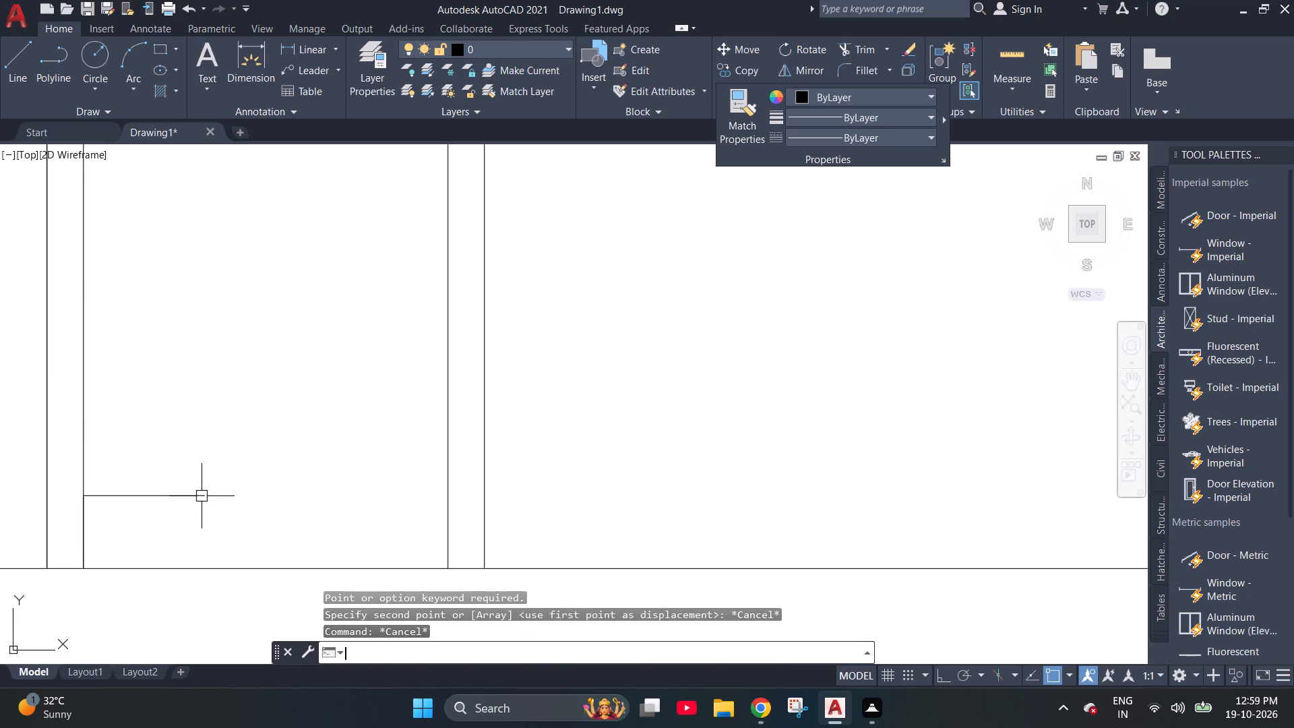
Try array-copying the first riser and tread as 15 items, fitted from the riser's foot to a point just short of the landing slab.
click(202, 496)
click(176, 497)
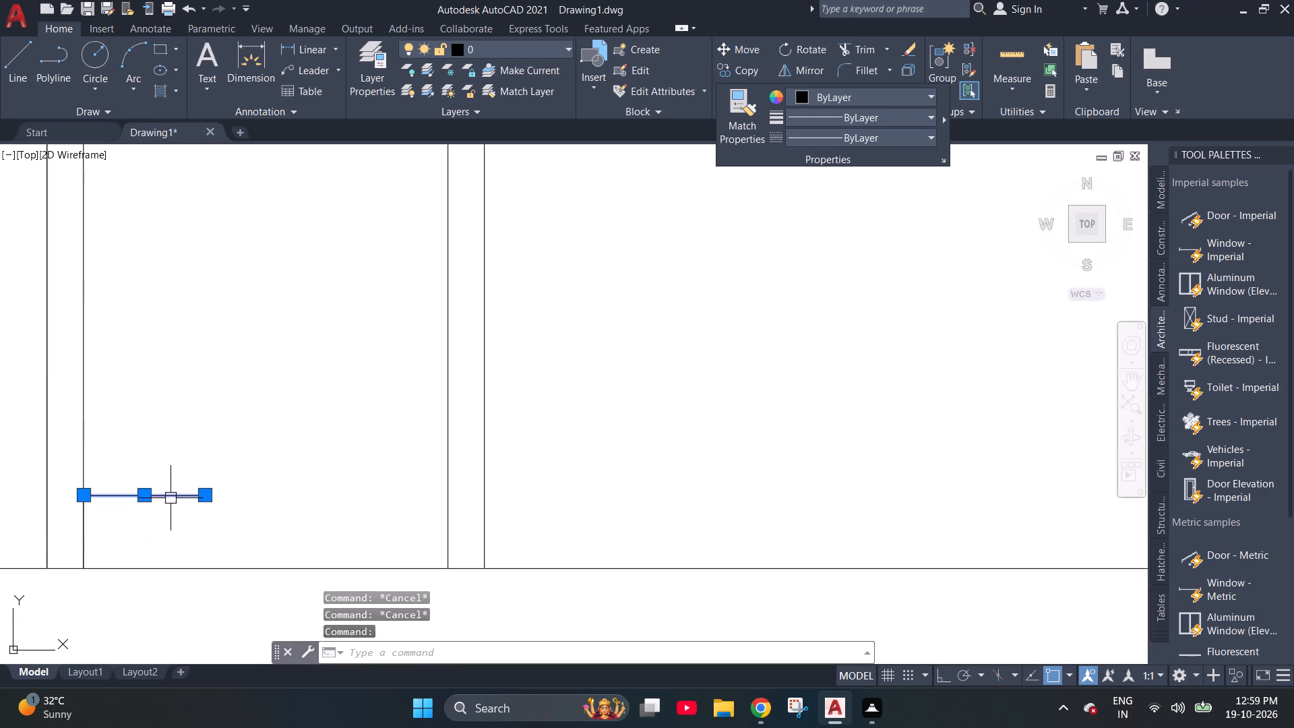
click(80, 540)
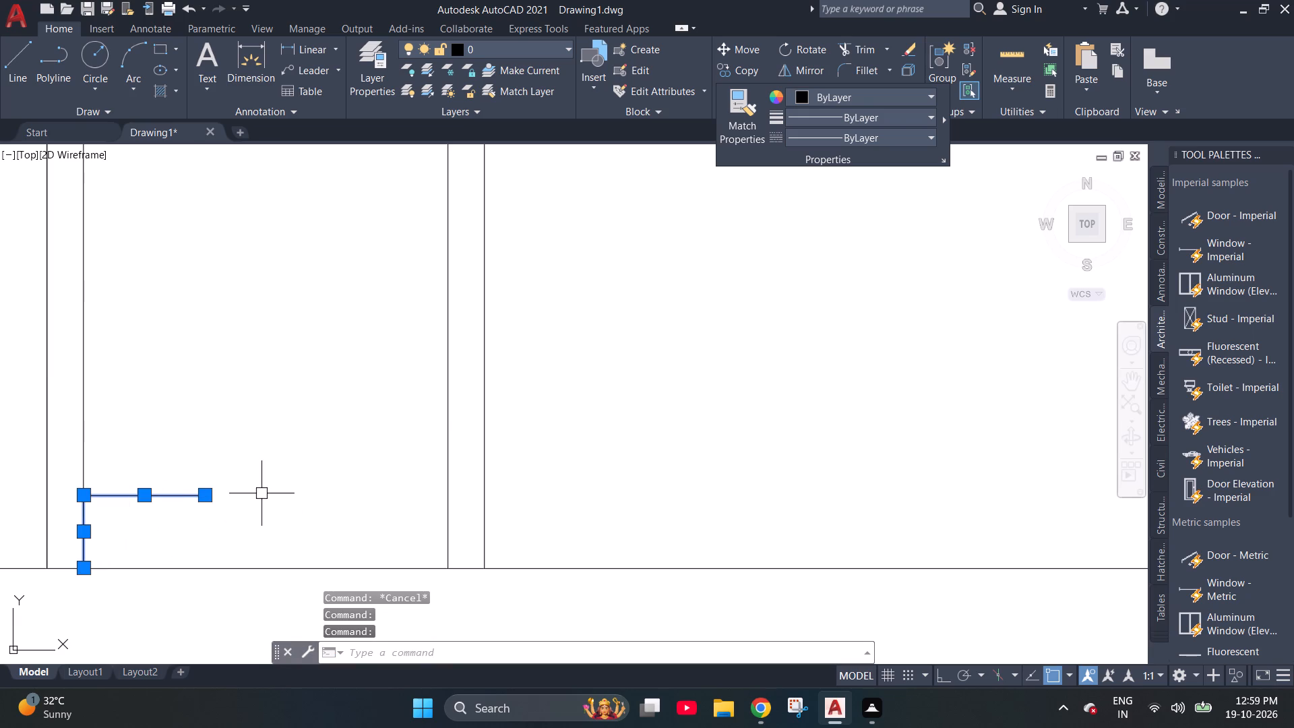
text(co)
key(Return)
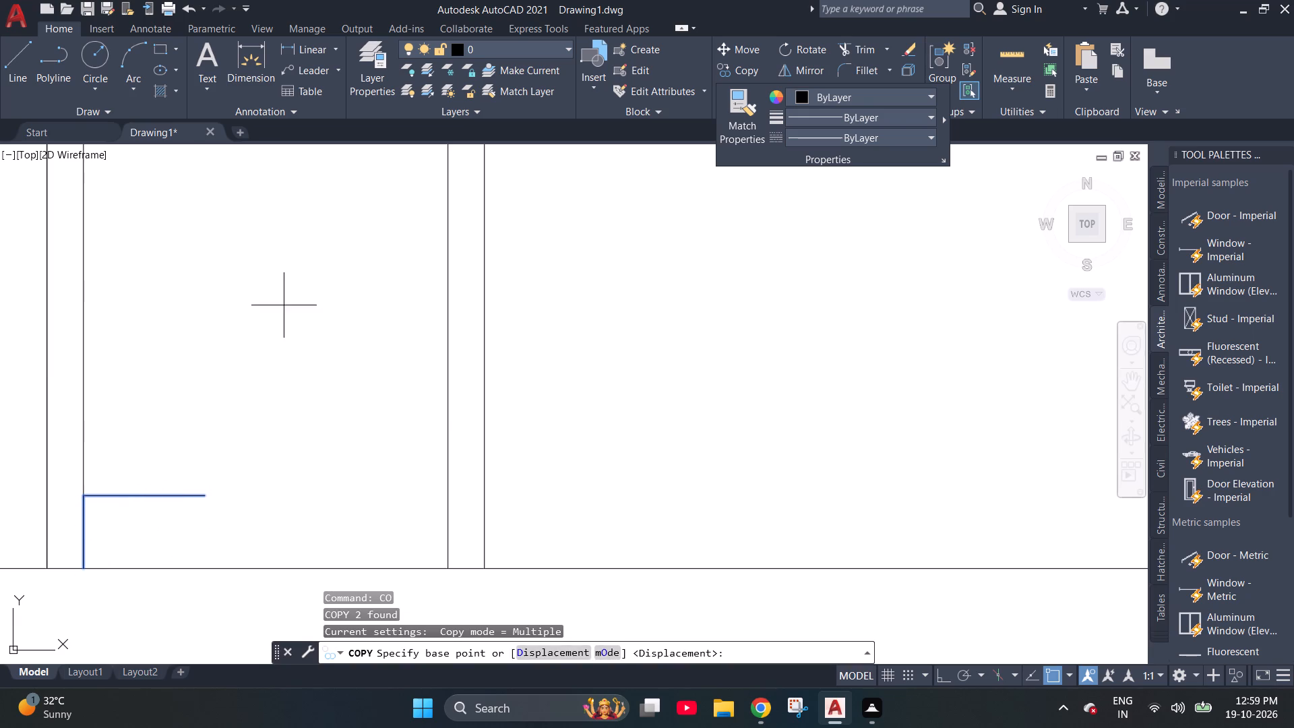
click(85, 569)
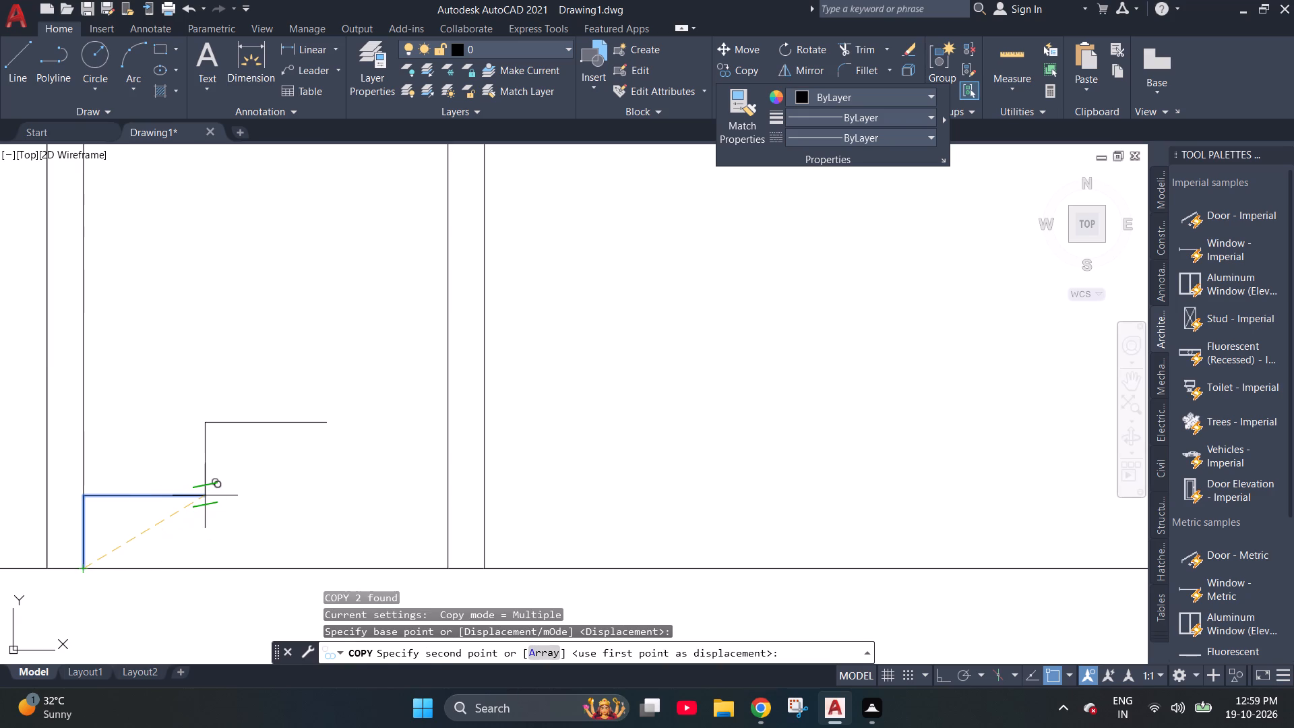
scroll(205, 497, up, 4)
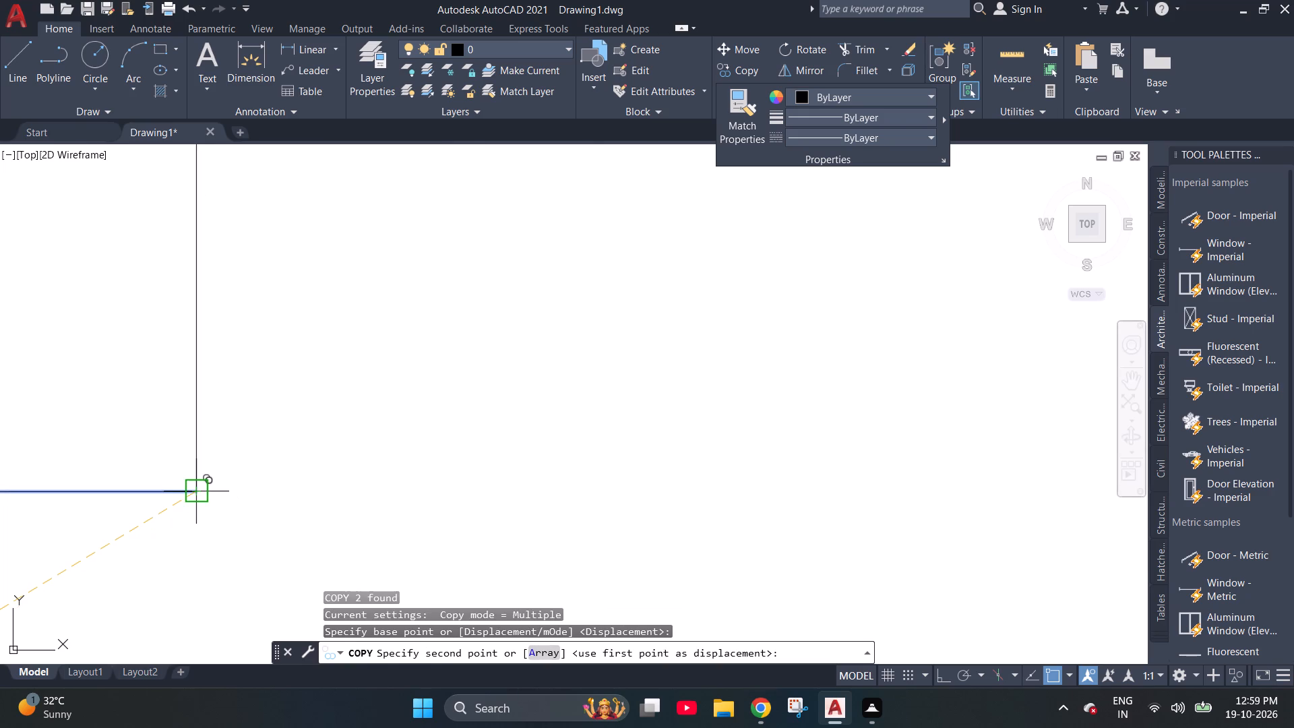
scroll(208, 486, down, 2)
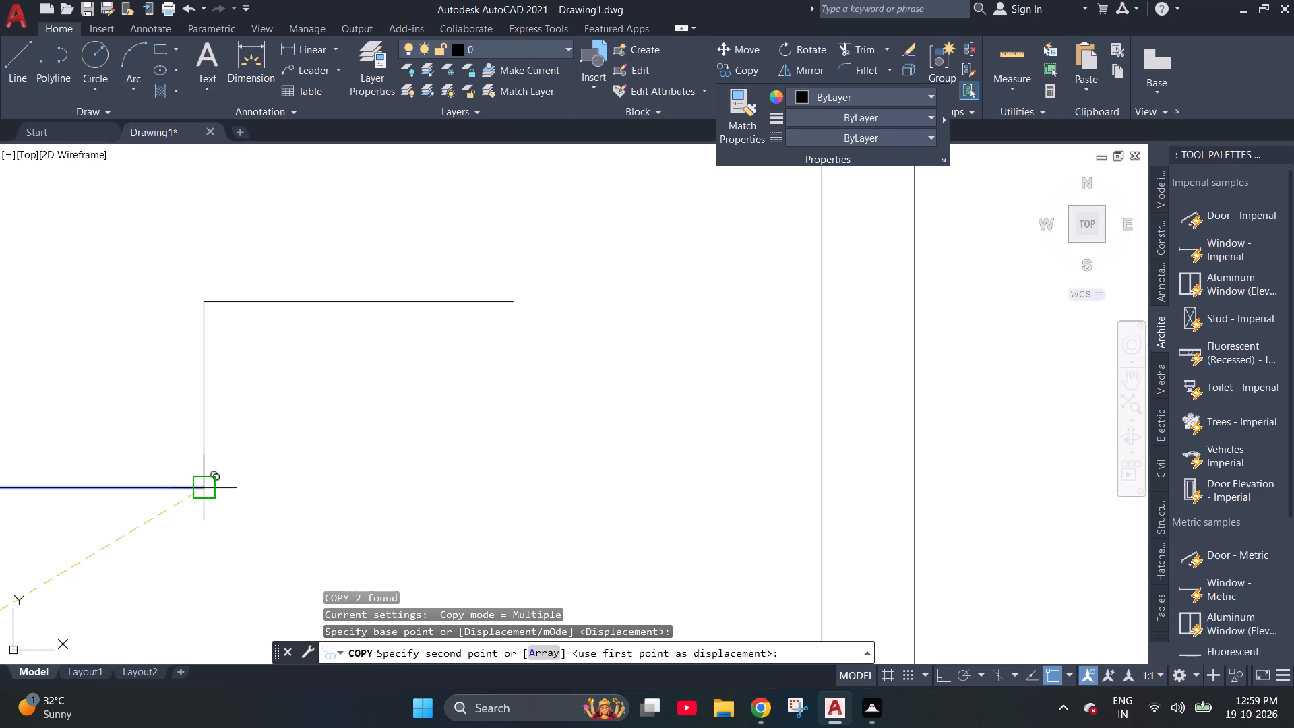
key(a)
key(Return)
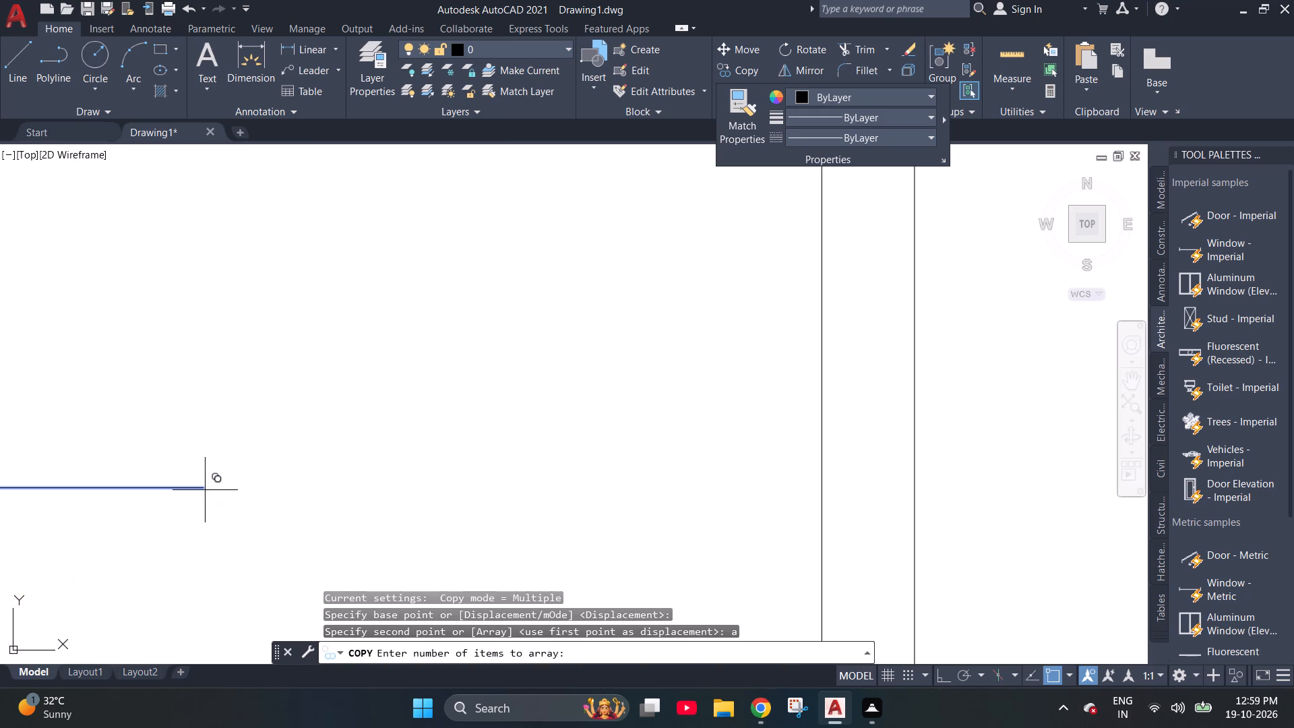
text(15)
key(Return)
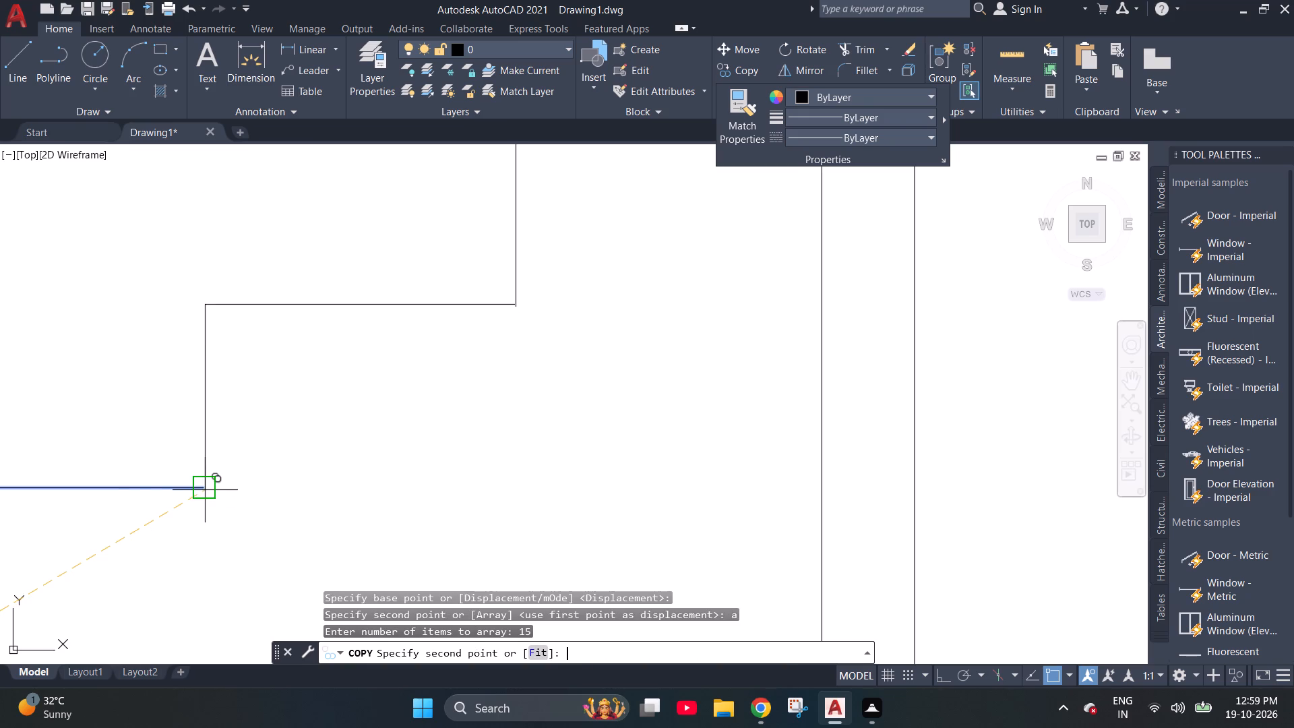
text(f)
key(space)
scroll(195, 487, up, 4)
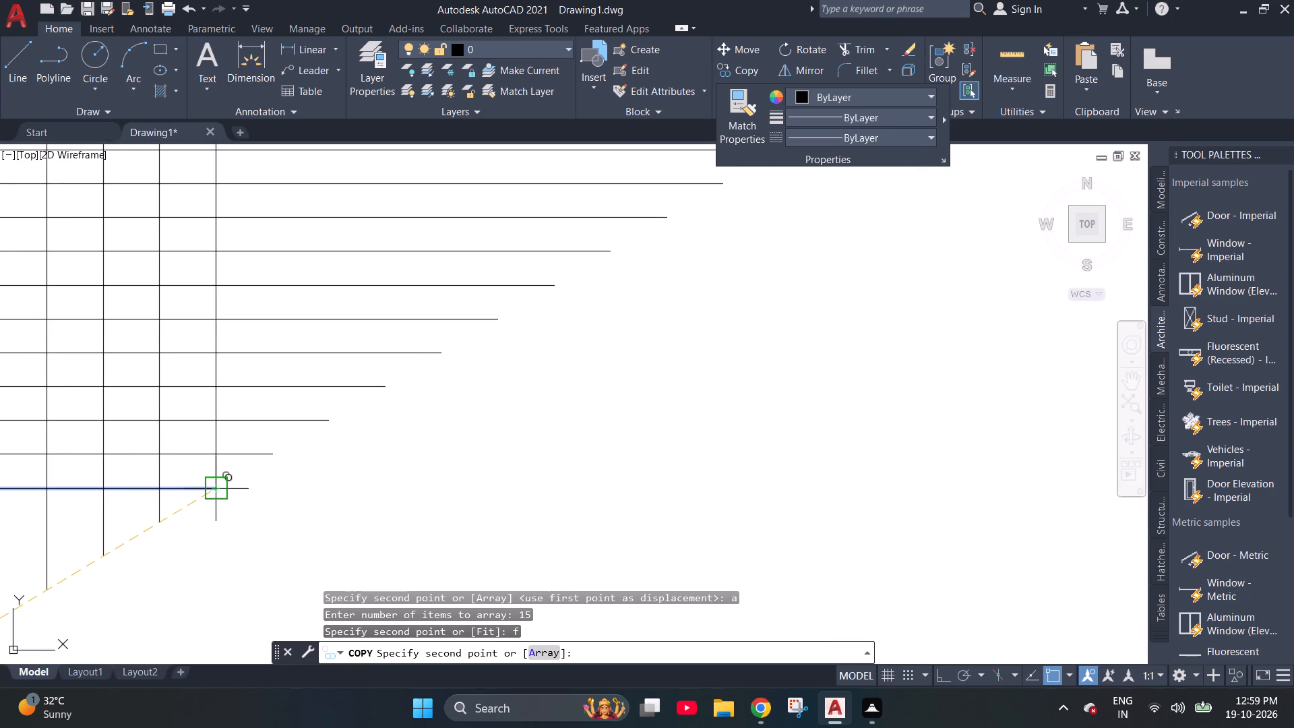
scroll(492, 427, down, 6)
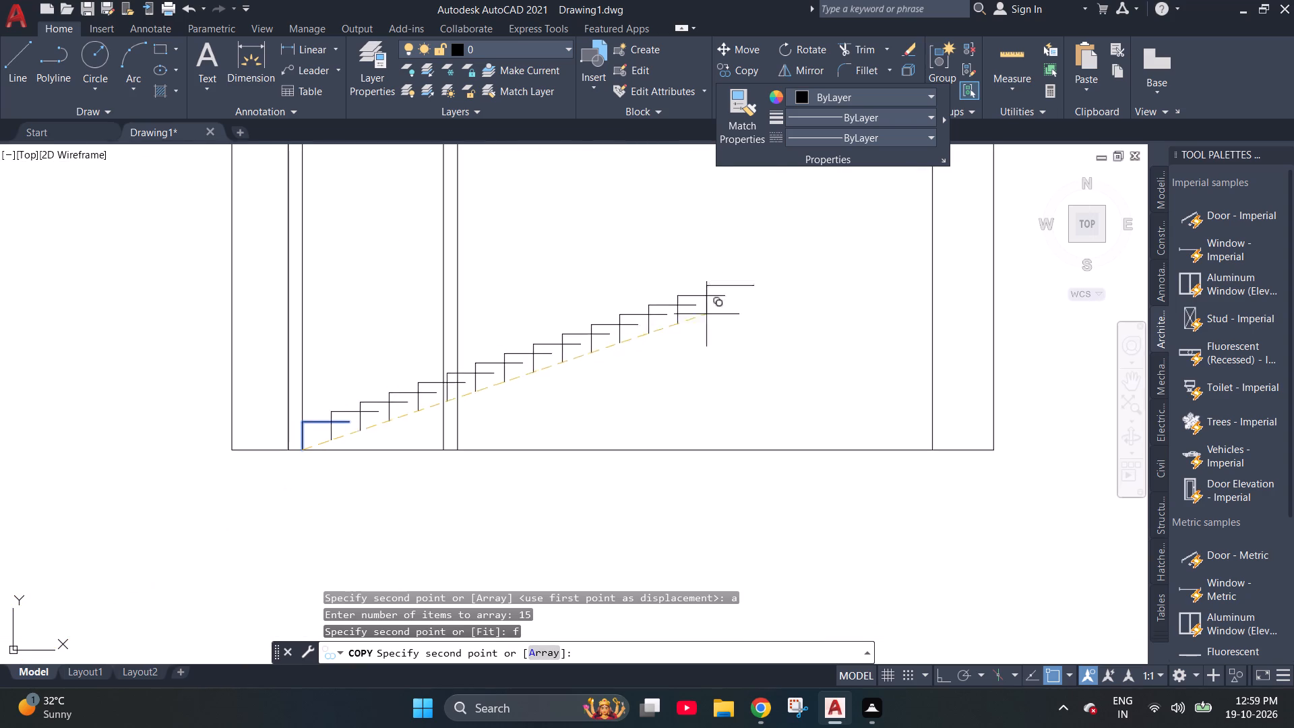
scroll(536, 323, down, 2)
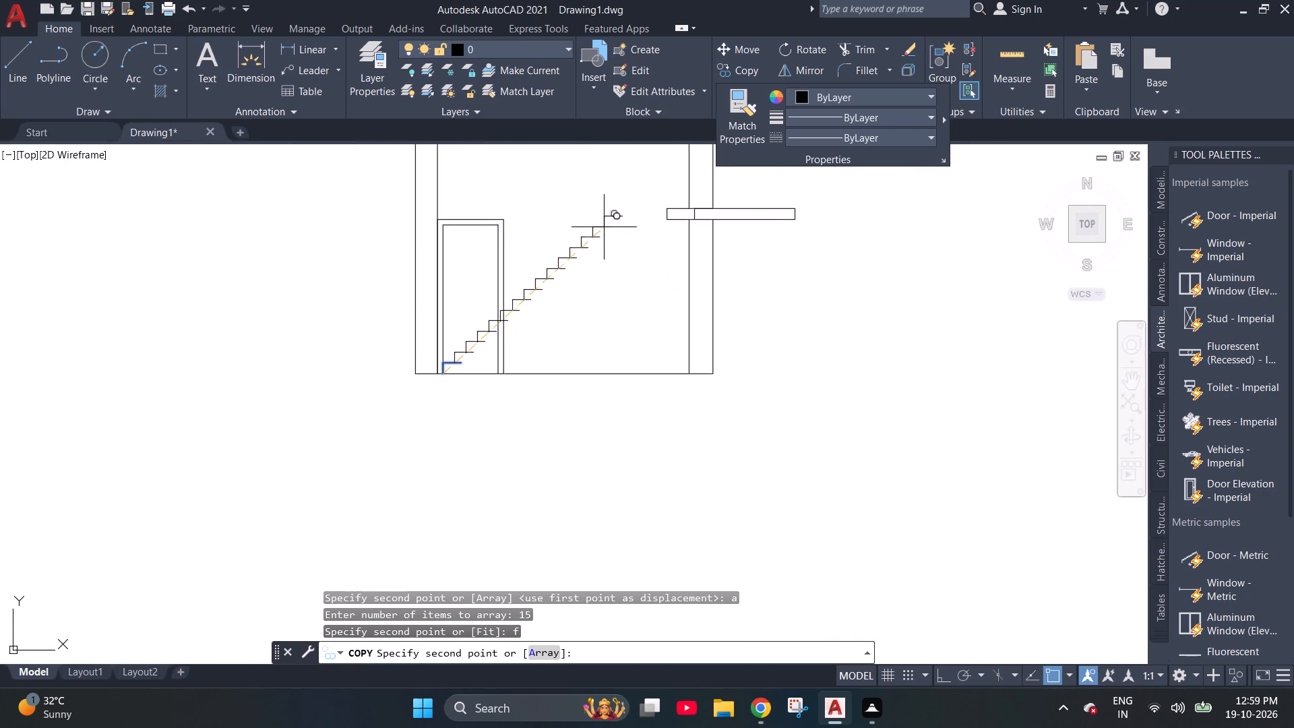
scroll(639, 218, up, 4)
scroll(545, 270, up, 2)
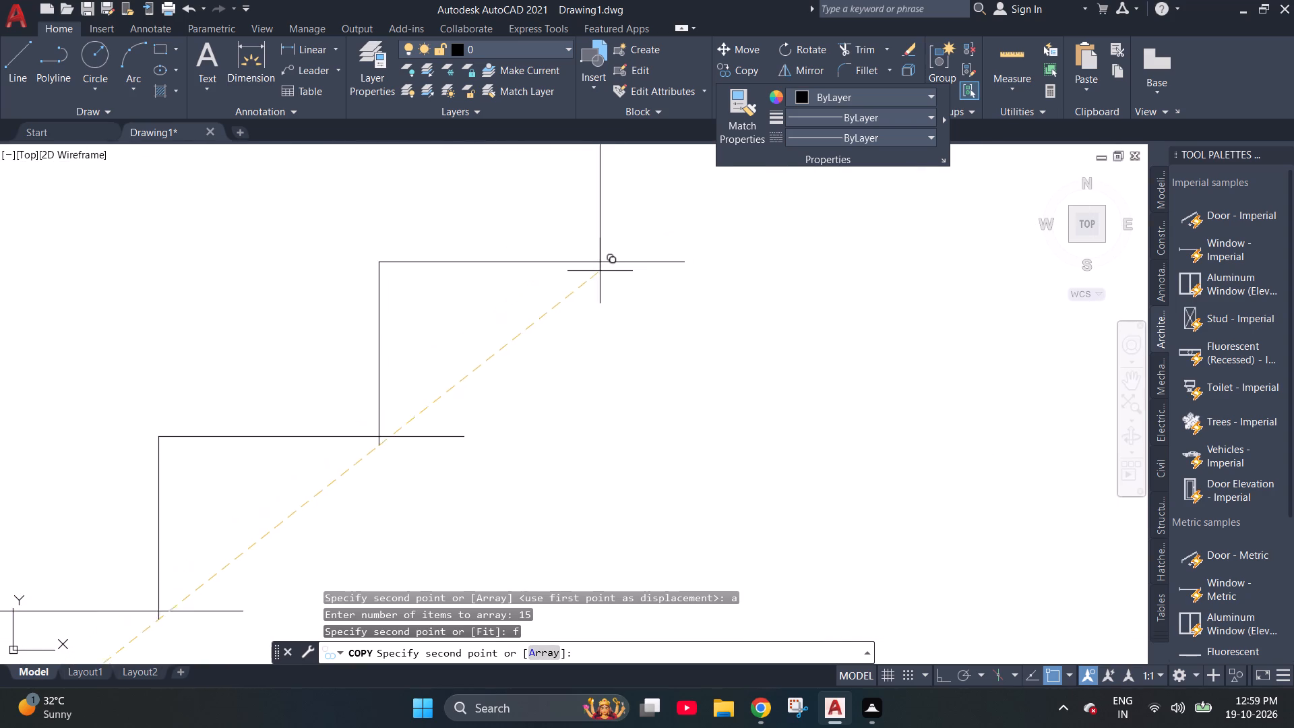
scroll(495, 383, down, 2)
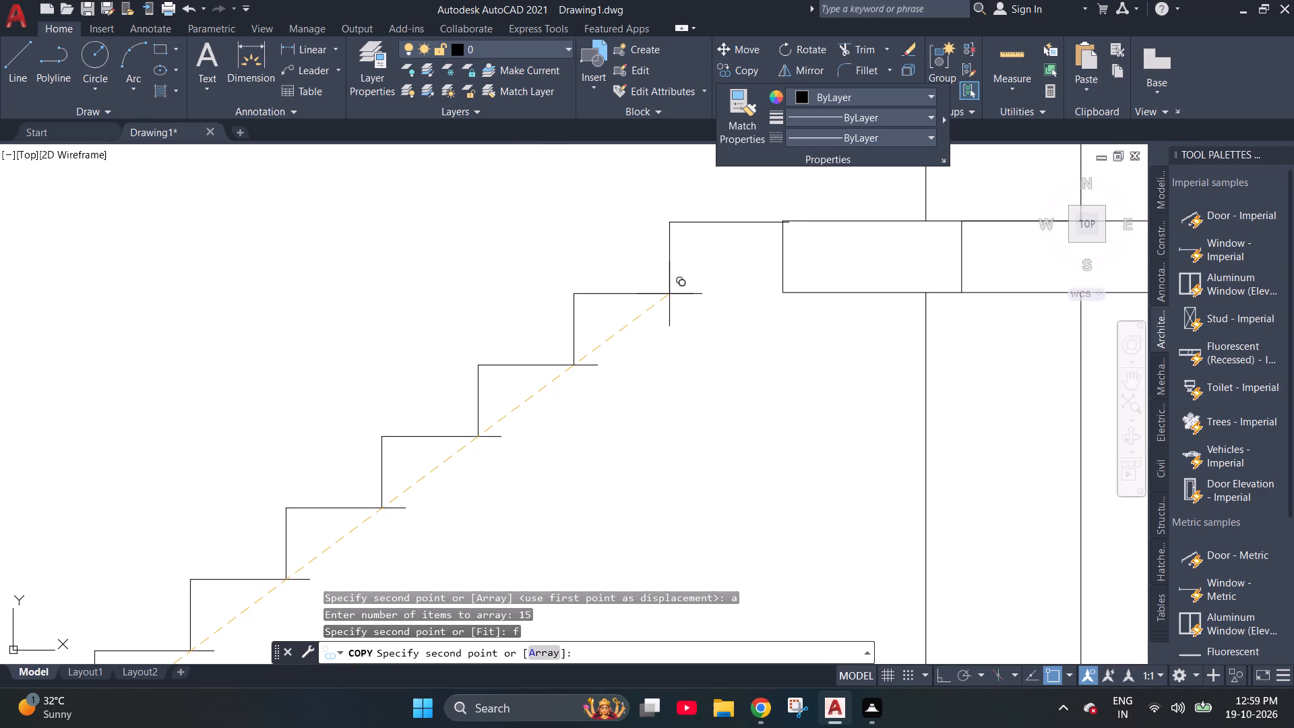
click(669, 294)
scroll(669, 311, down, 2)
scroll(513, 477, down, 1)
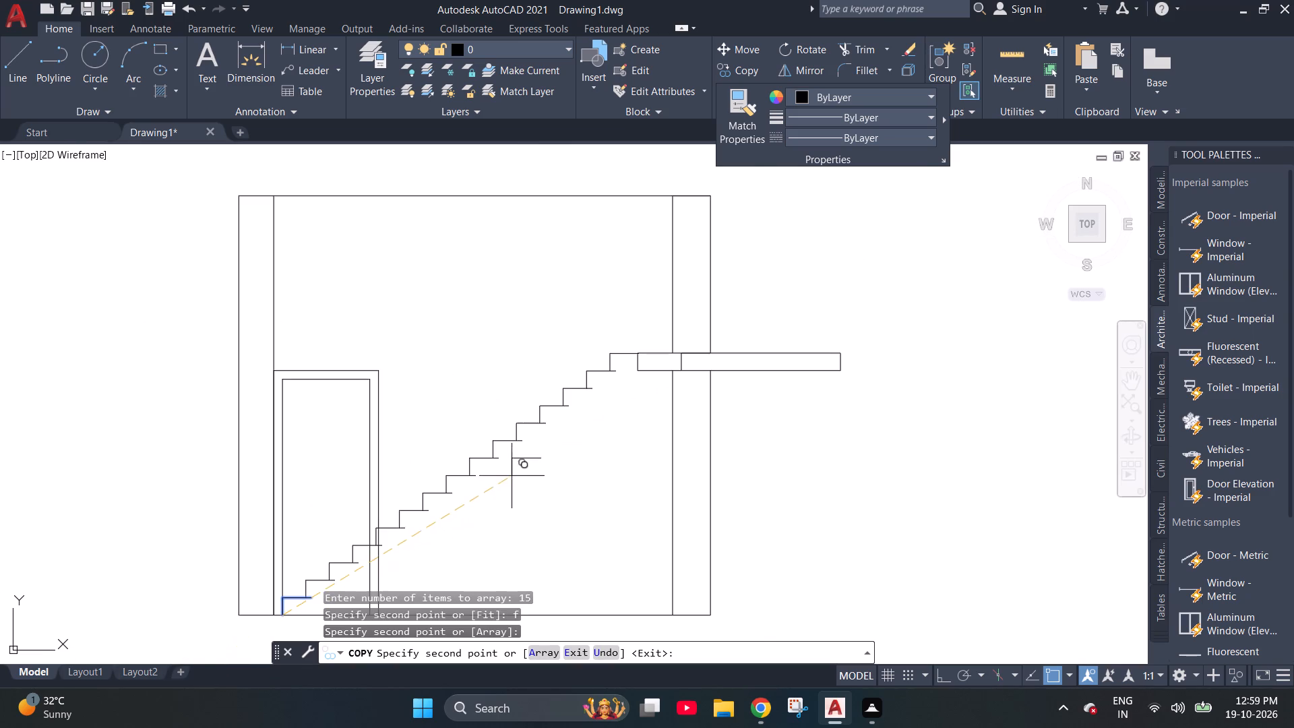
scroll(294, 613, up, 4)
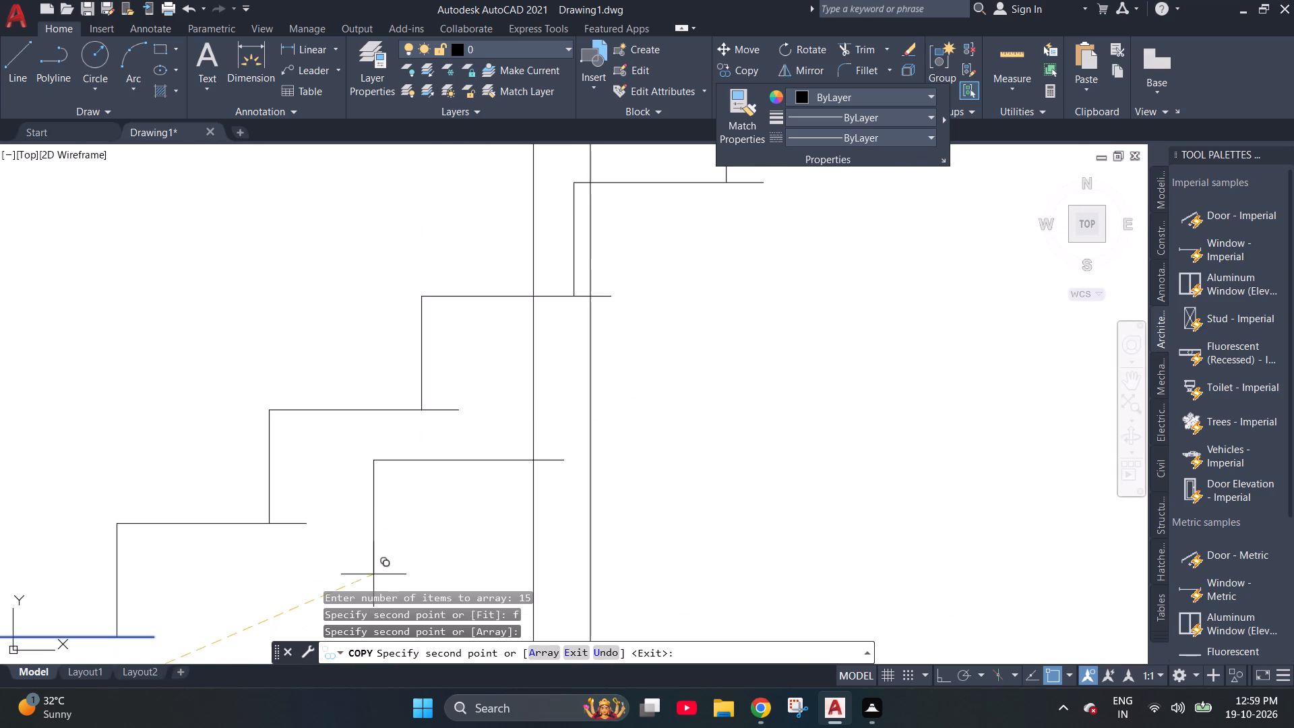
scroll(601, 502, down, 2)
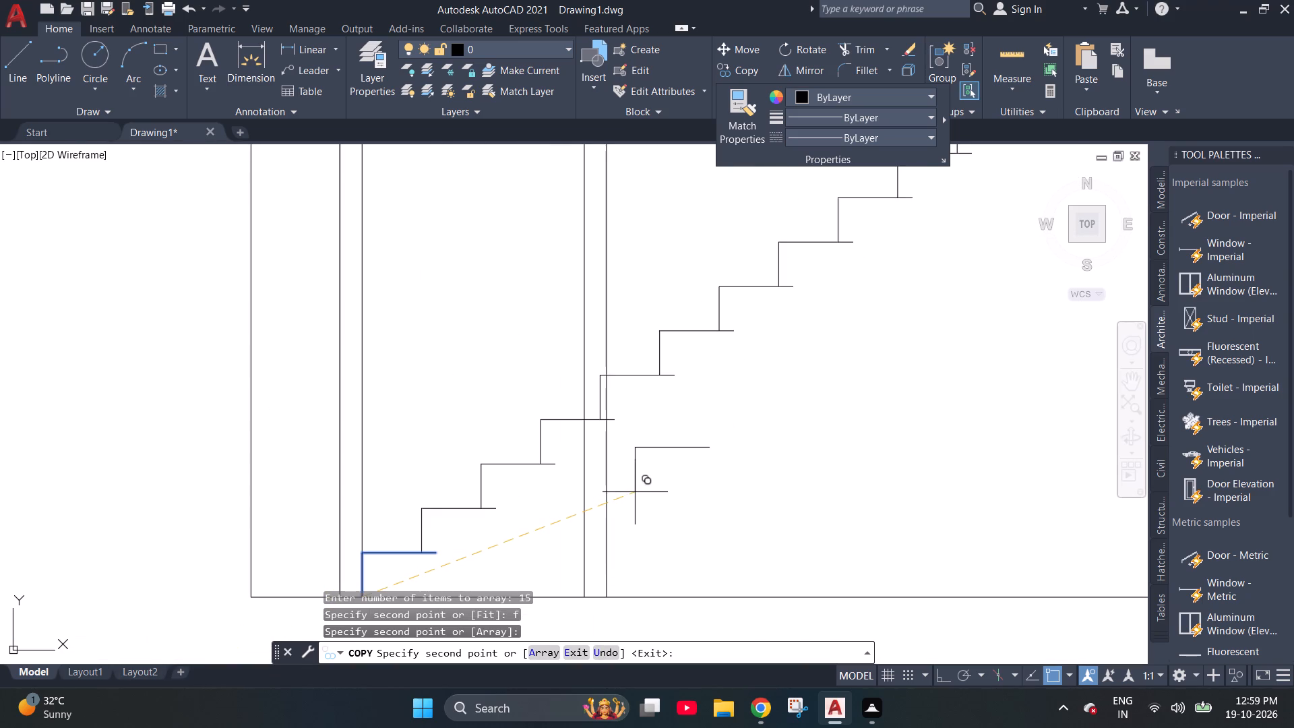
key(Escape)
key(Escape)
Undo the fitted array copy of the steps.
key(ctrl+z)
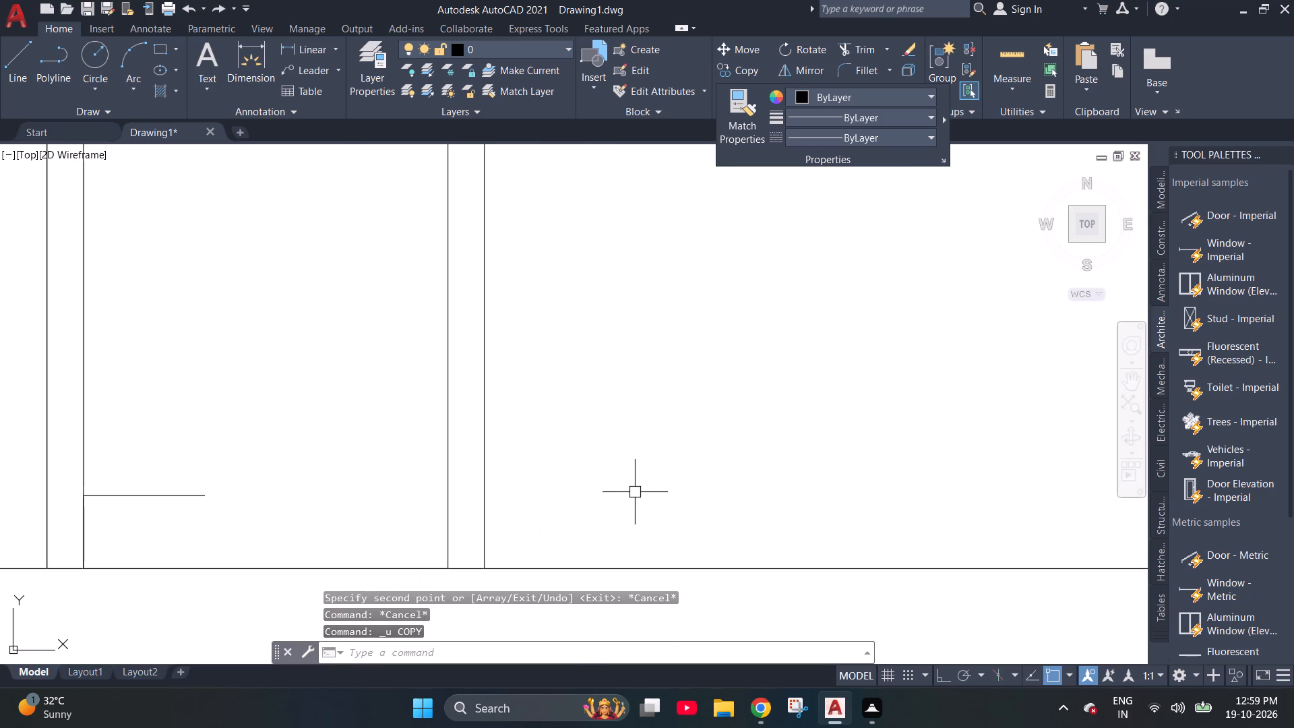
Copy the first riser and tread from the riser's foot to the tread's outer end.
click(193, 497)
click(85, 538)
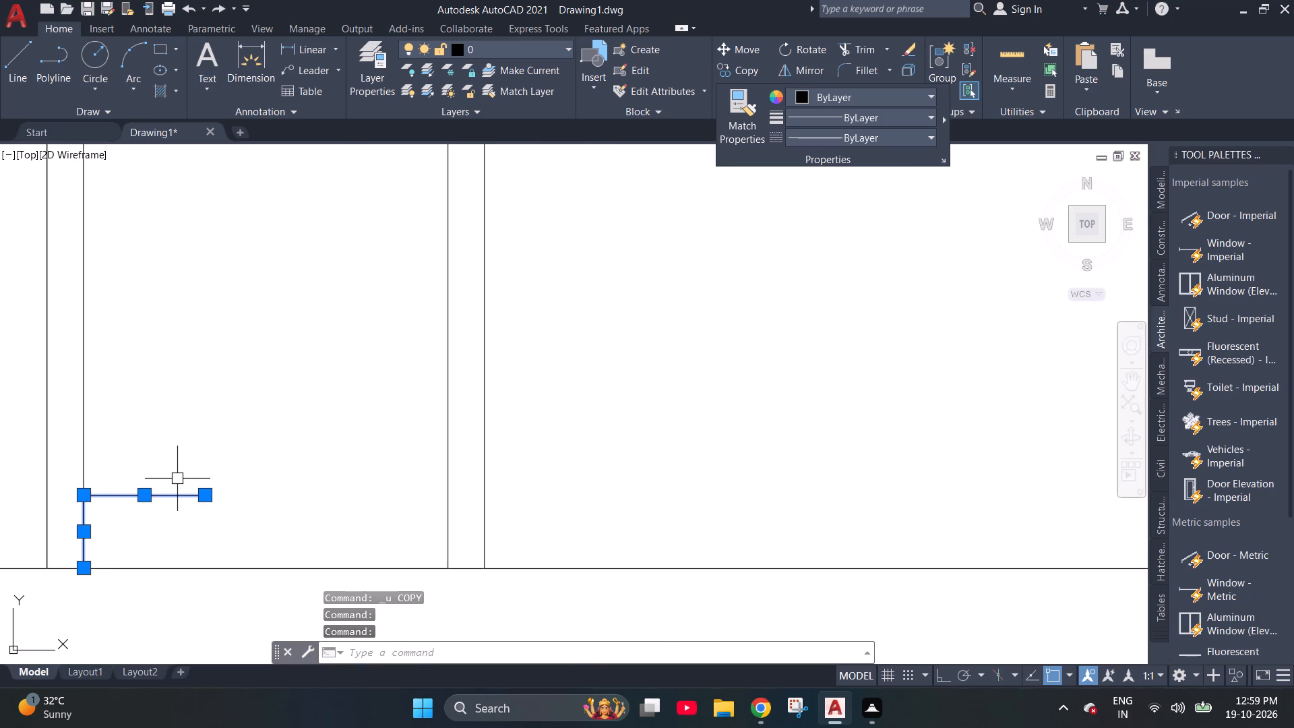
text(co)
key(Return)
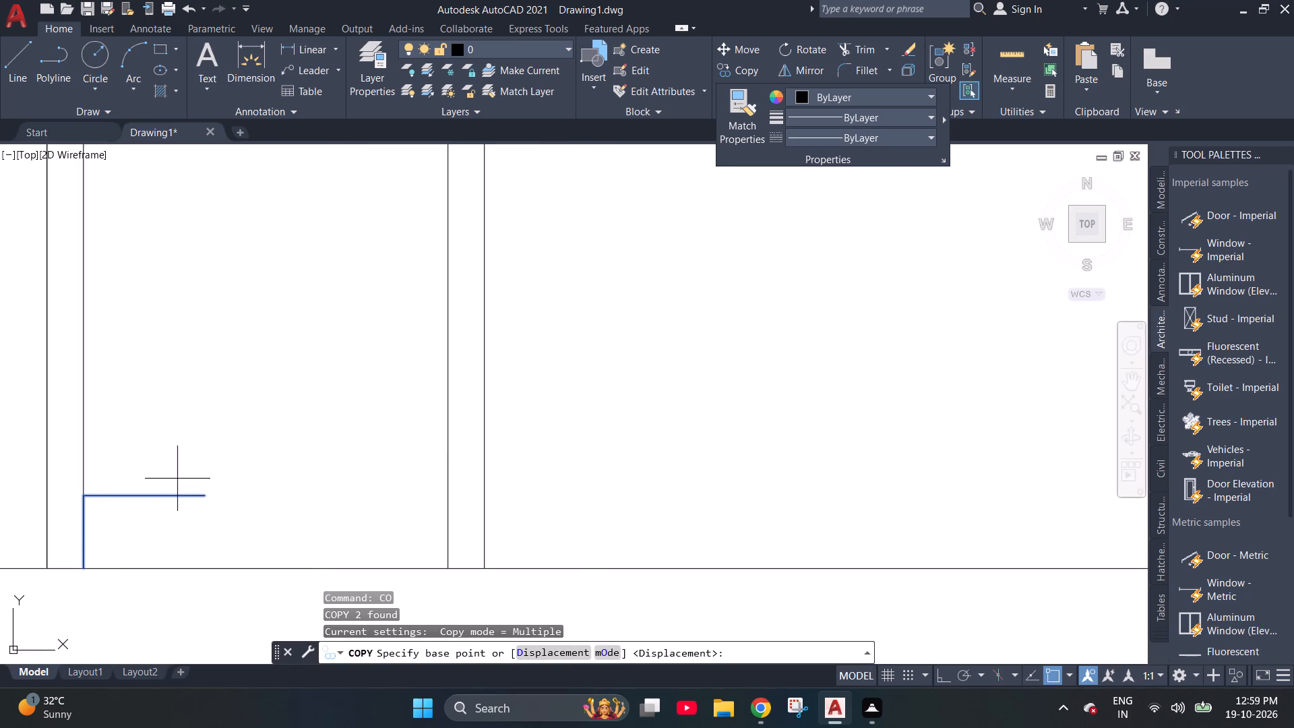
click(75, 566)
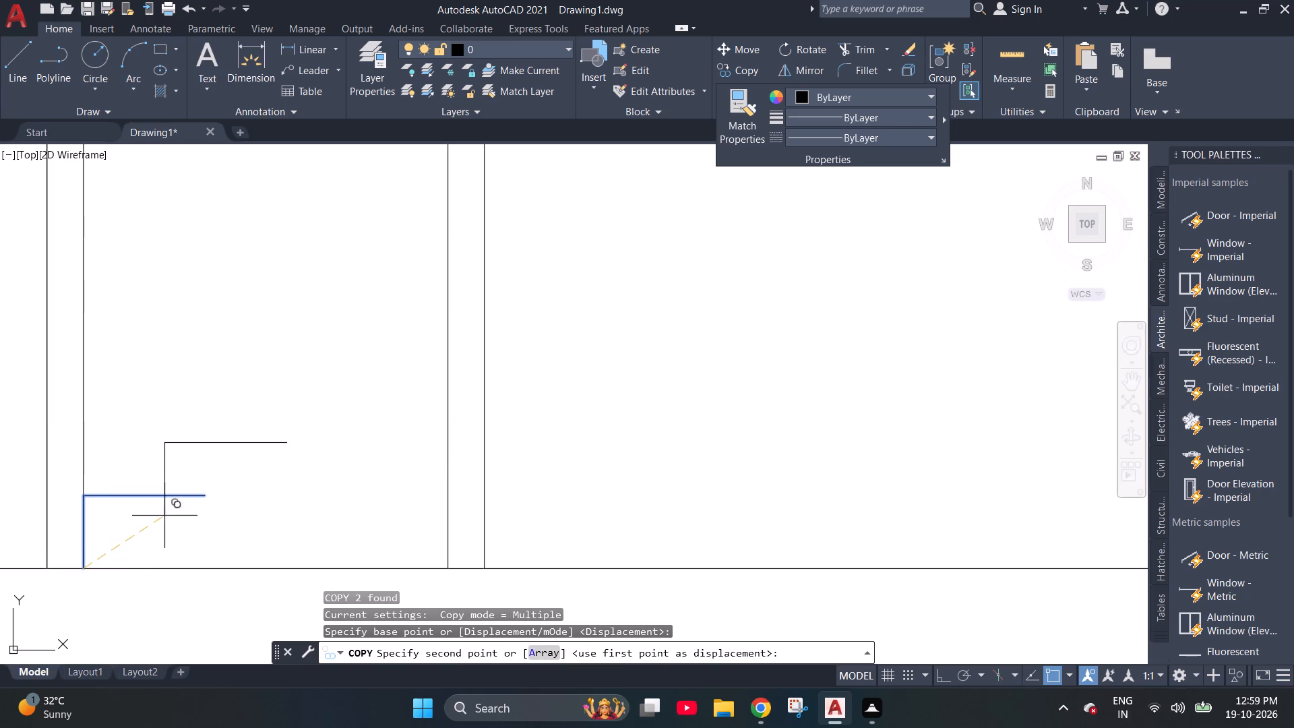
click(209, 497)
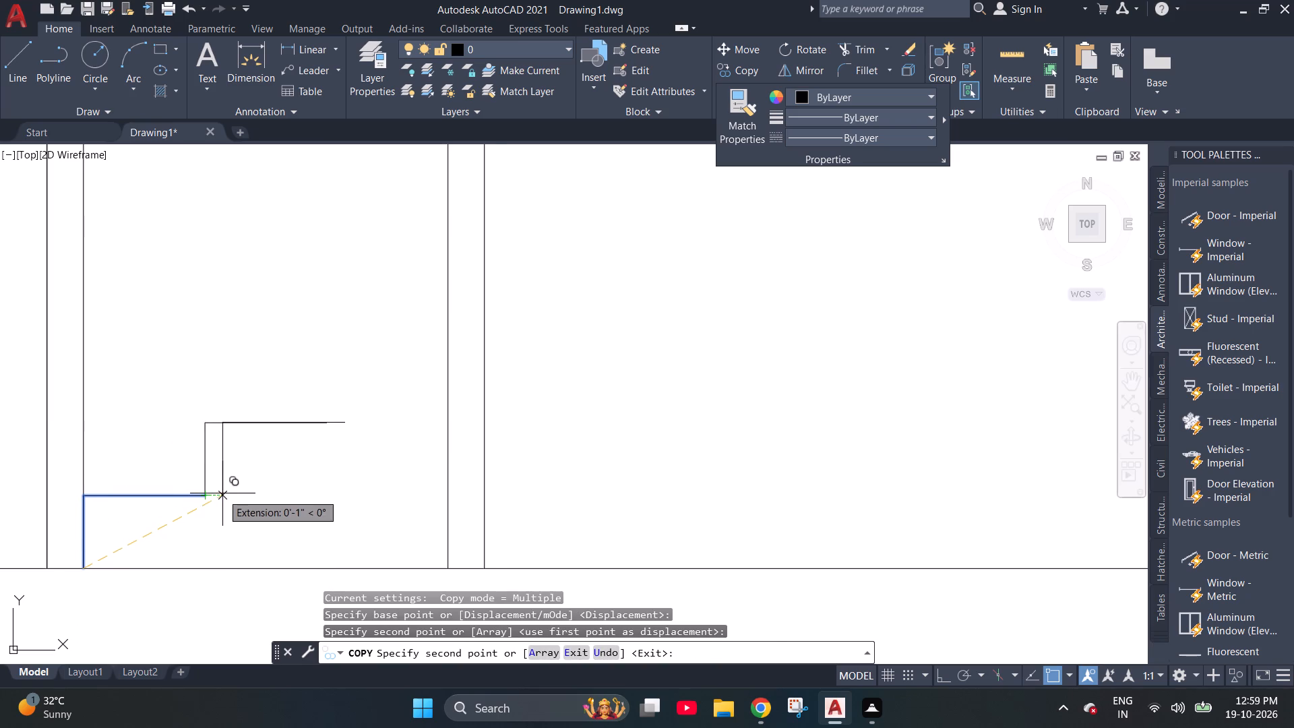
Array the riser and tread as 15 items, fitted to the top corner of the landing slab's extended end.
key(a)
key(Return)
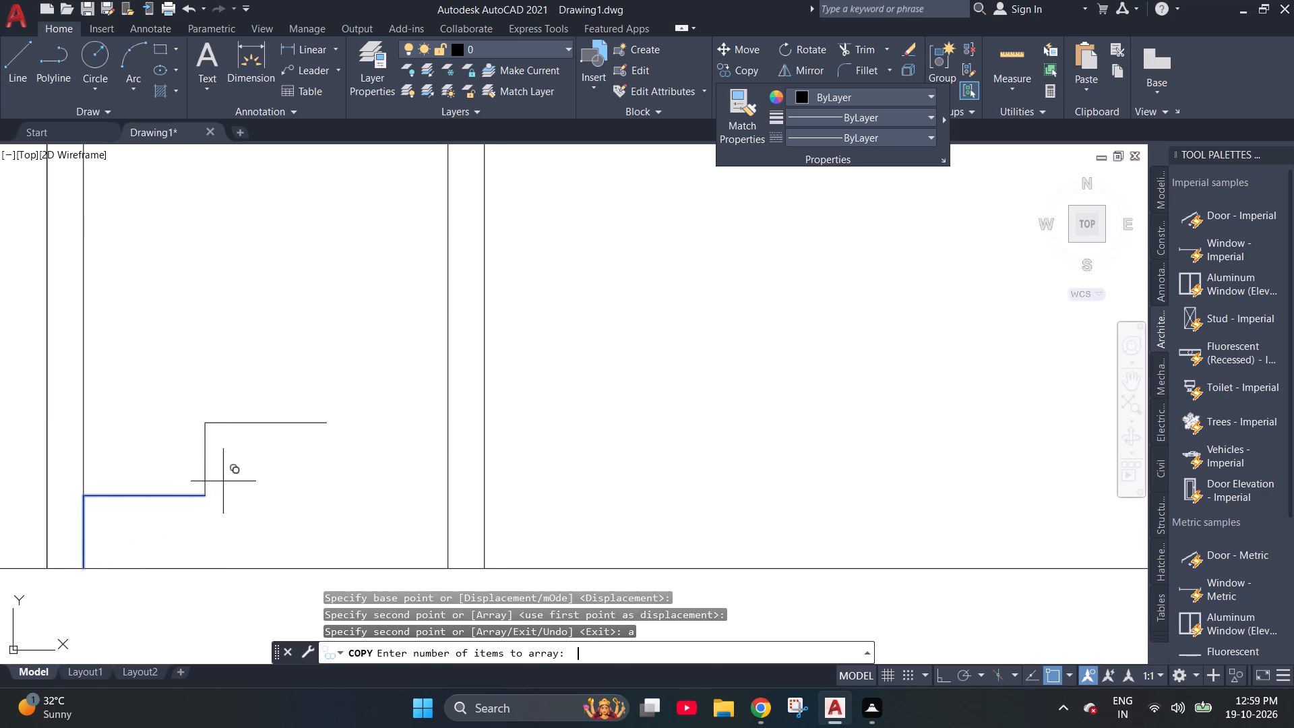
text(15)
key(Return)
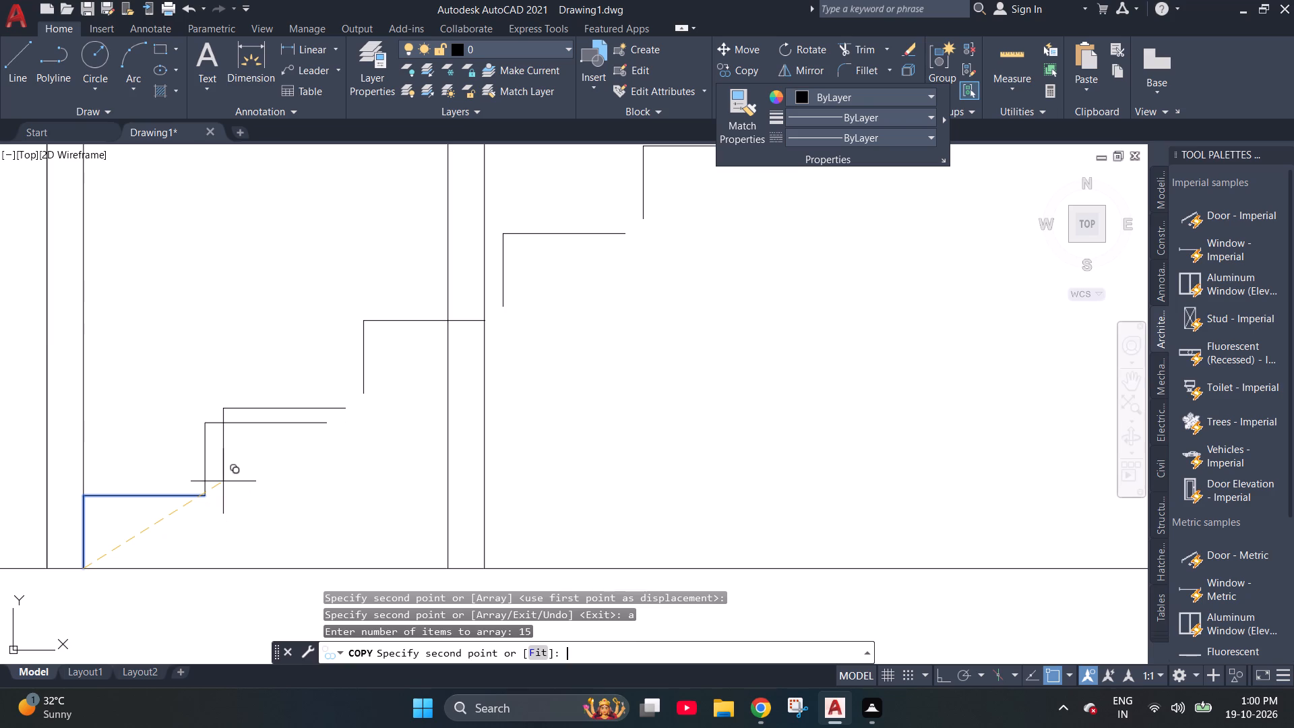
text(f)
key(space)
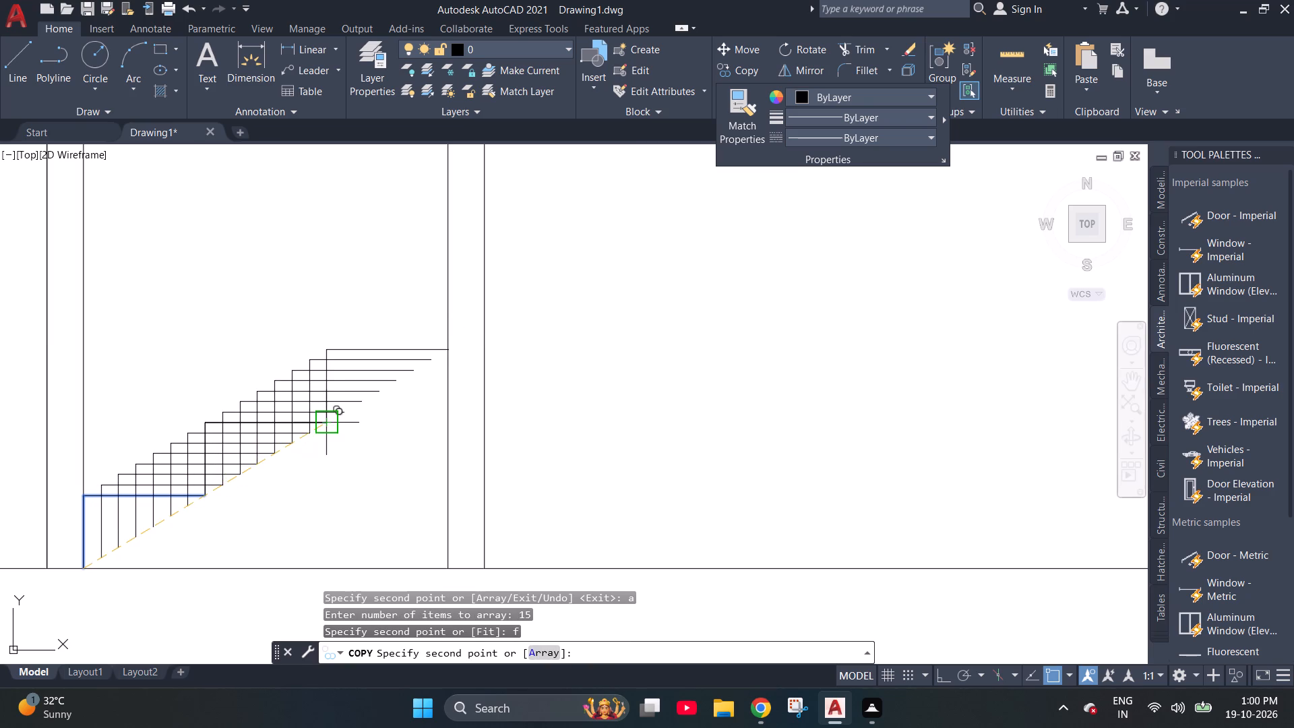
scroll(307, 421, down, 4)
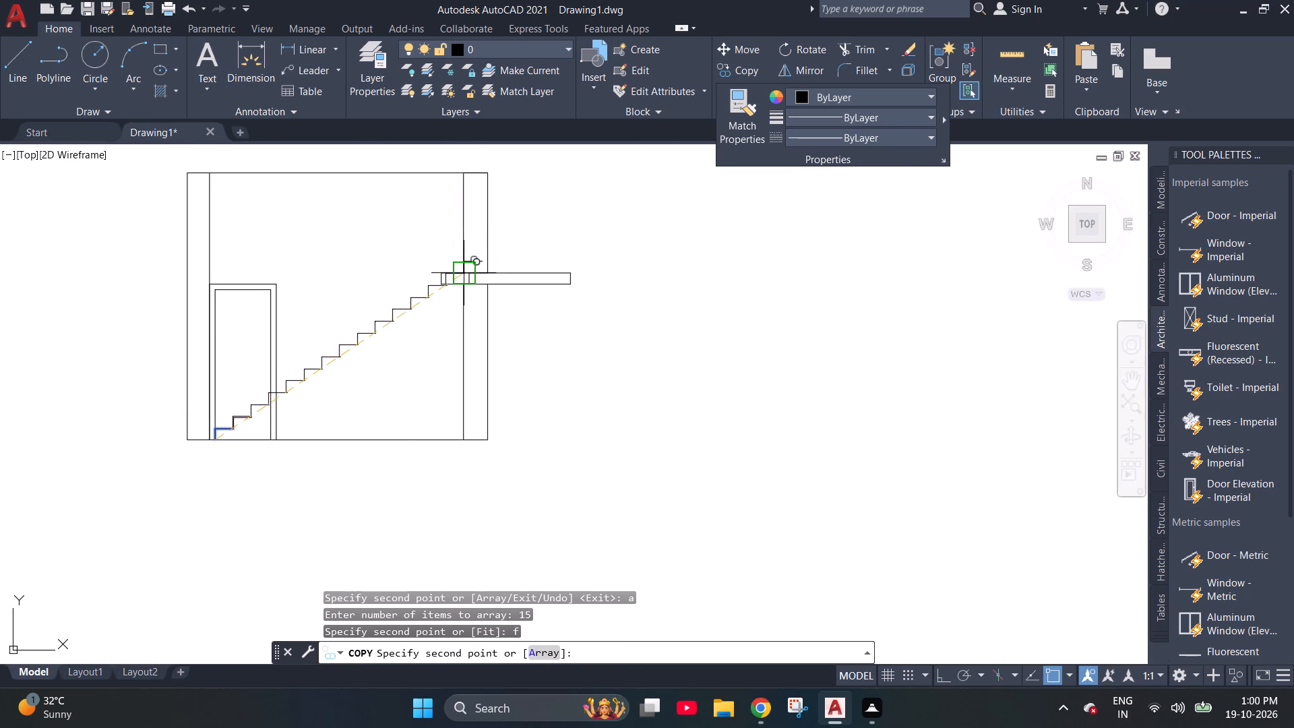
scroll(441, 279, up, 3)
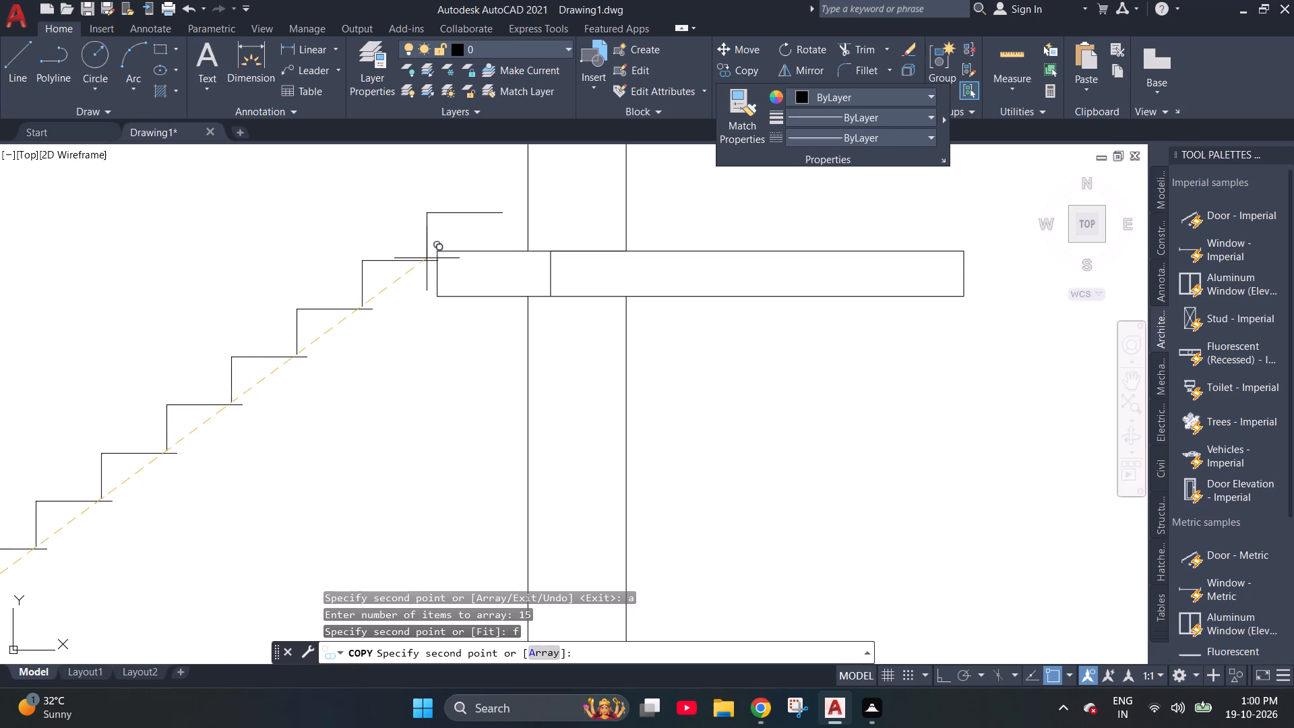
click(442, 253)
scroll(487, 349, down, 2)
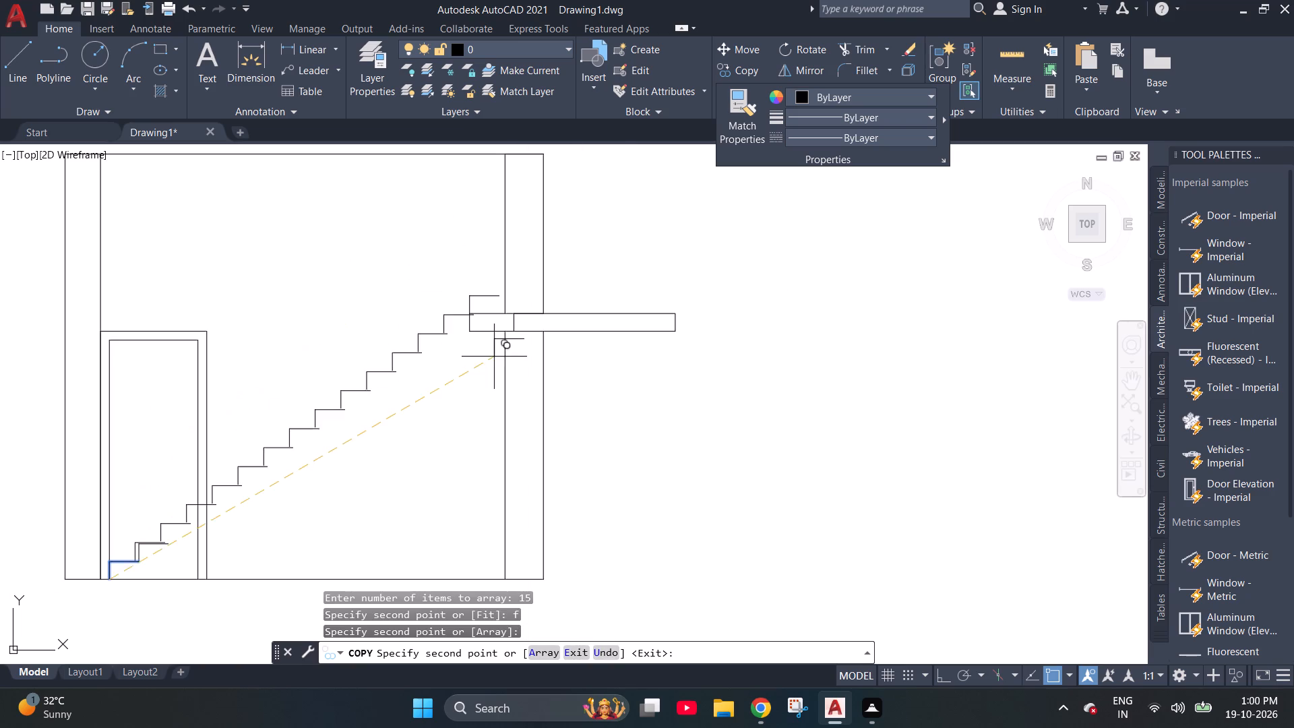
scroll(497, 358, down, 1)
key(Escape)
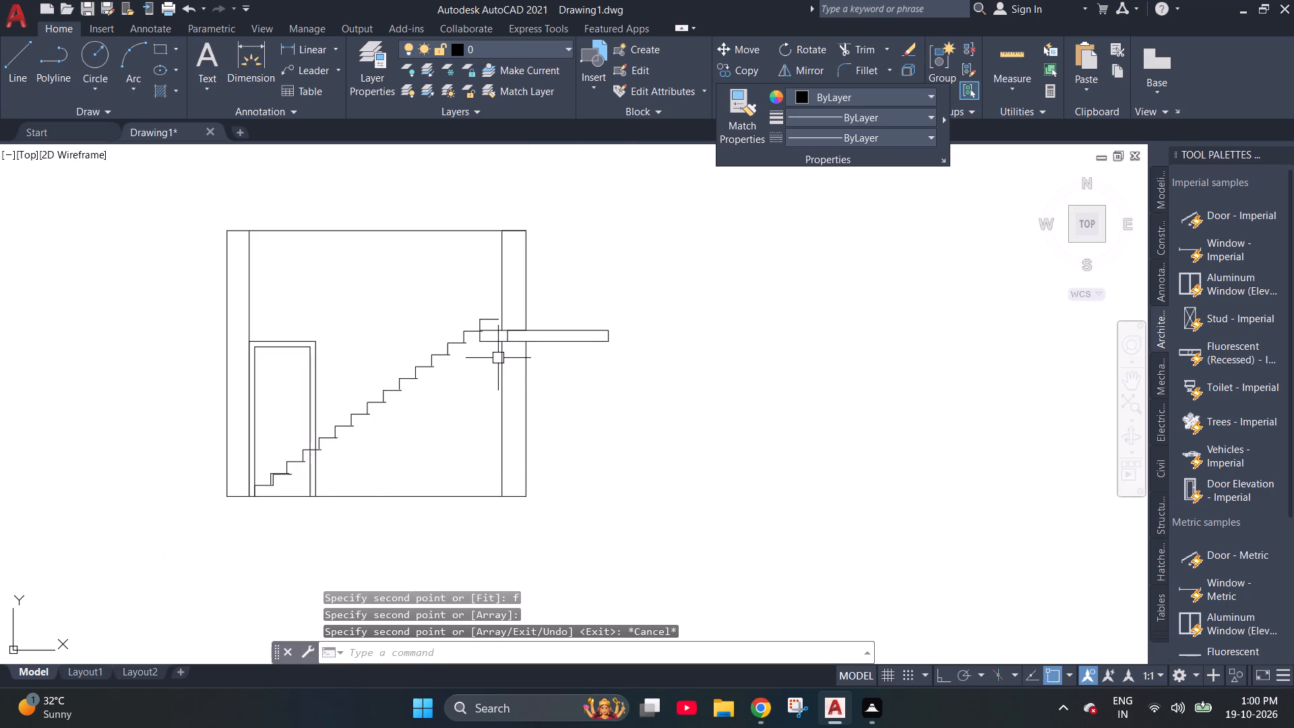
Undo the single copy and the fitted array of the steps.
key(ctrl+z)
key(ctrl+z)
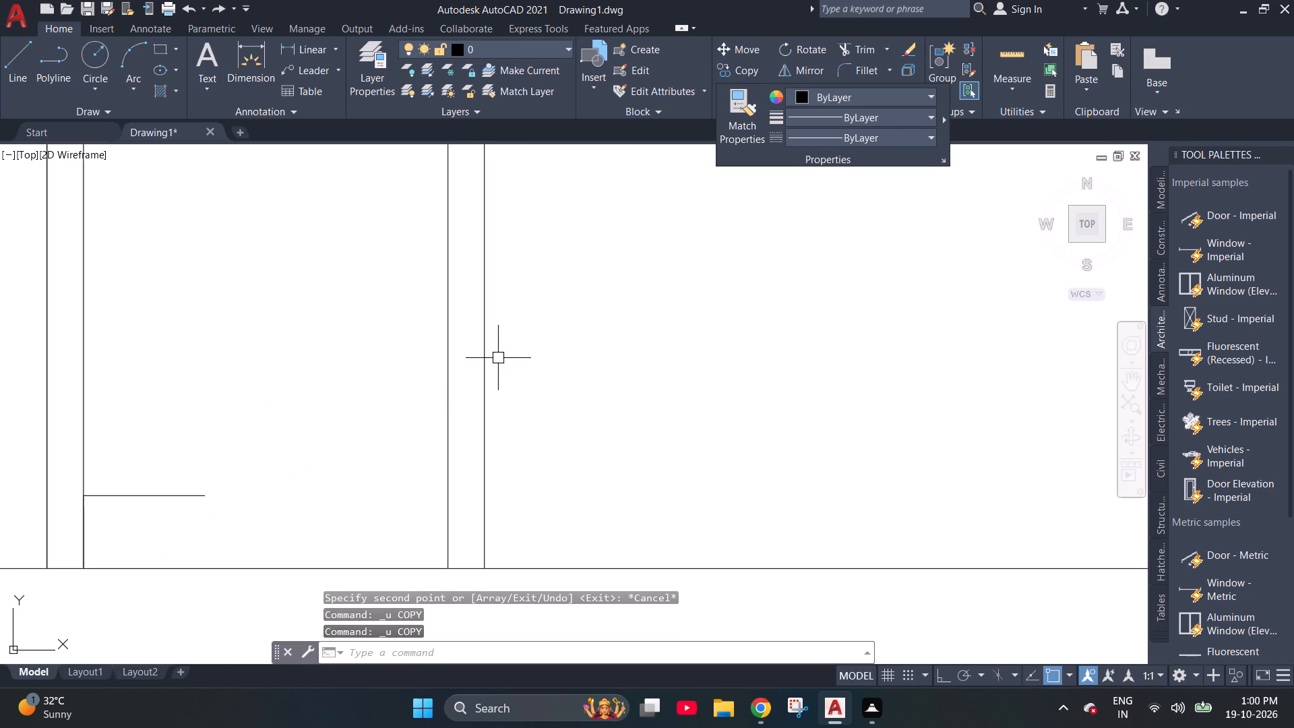
Copy the first riser and tread from the riser's foot as a 15-item array, fitted so the third-last riser lines up with the landing slab's end.
click(211, 492)
click(198, 501)
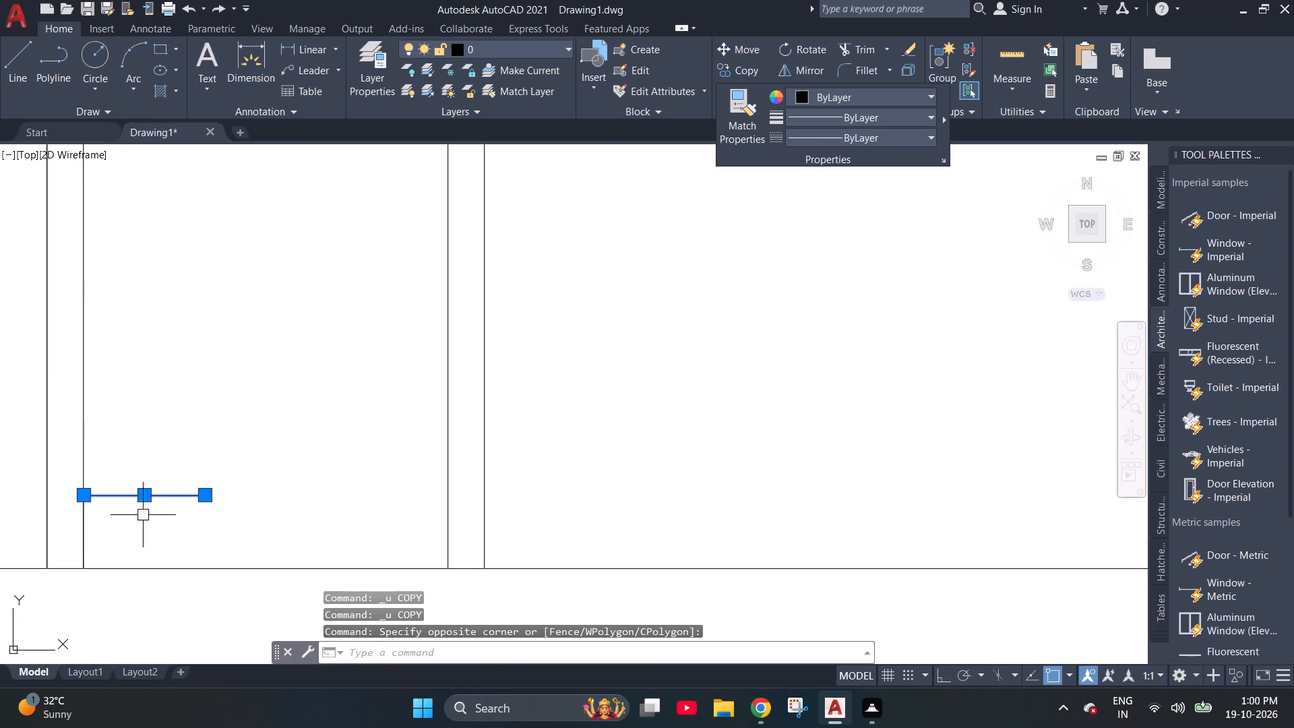
click(86, 553)
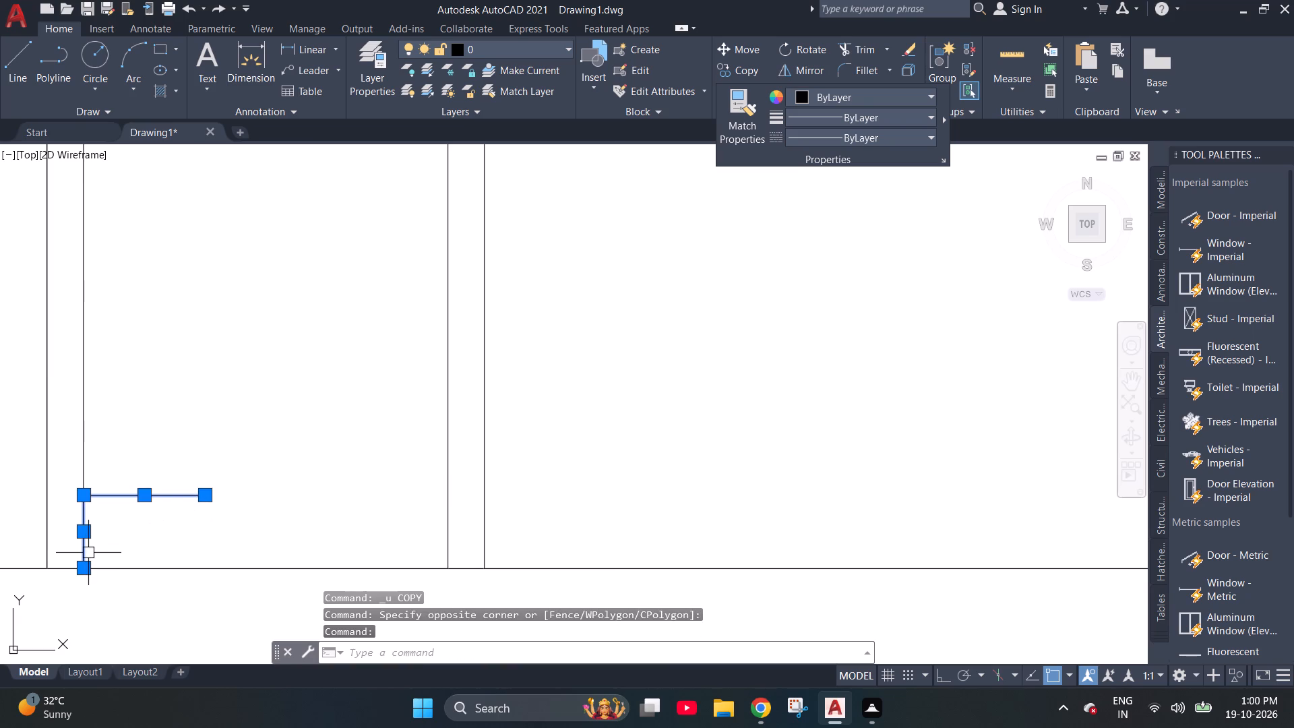
text(co)
key(Return)
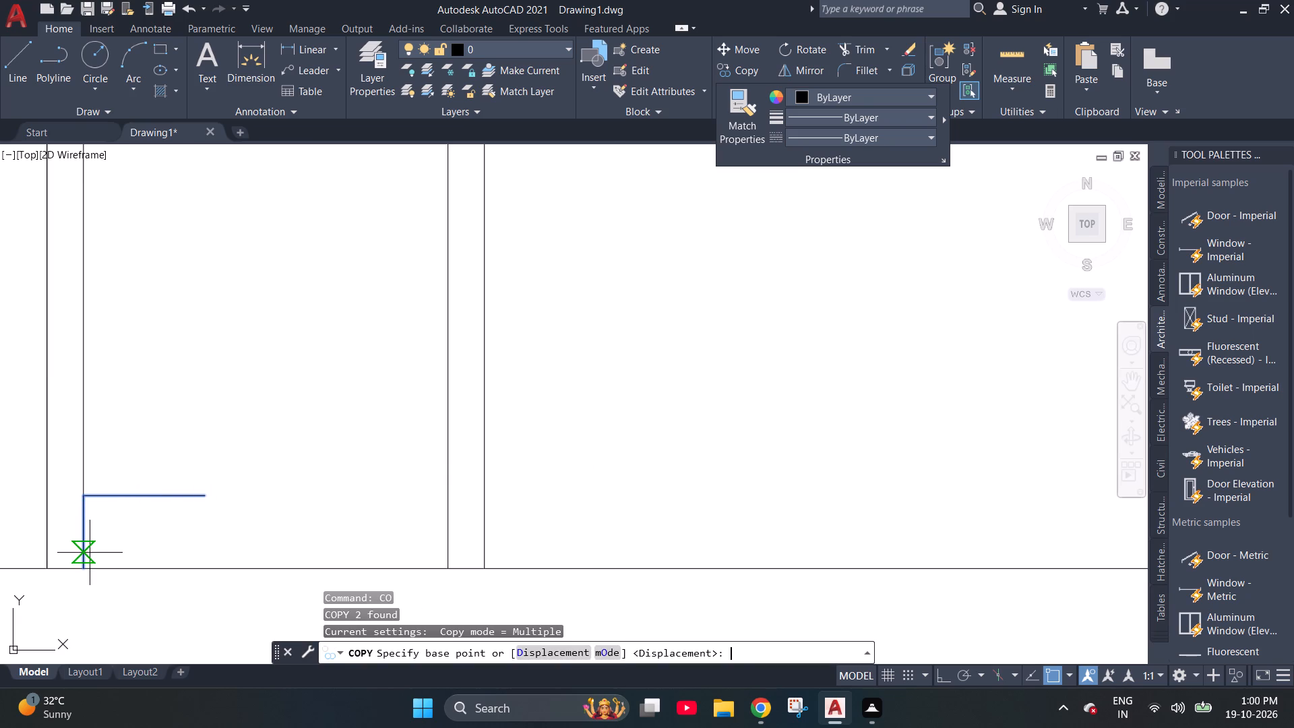
click(85, 573)
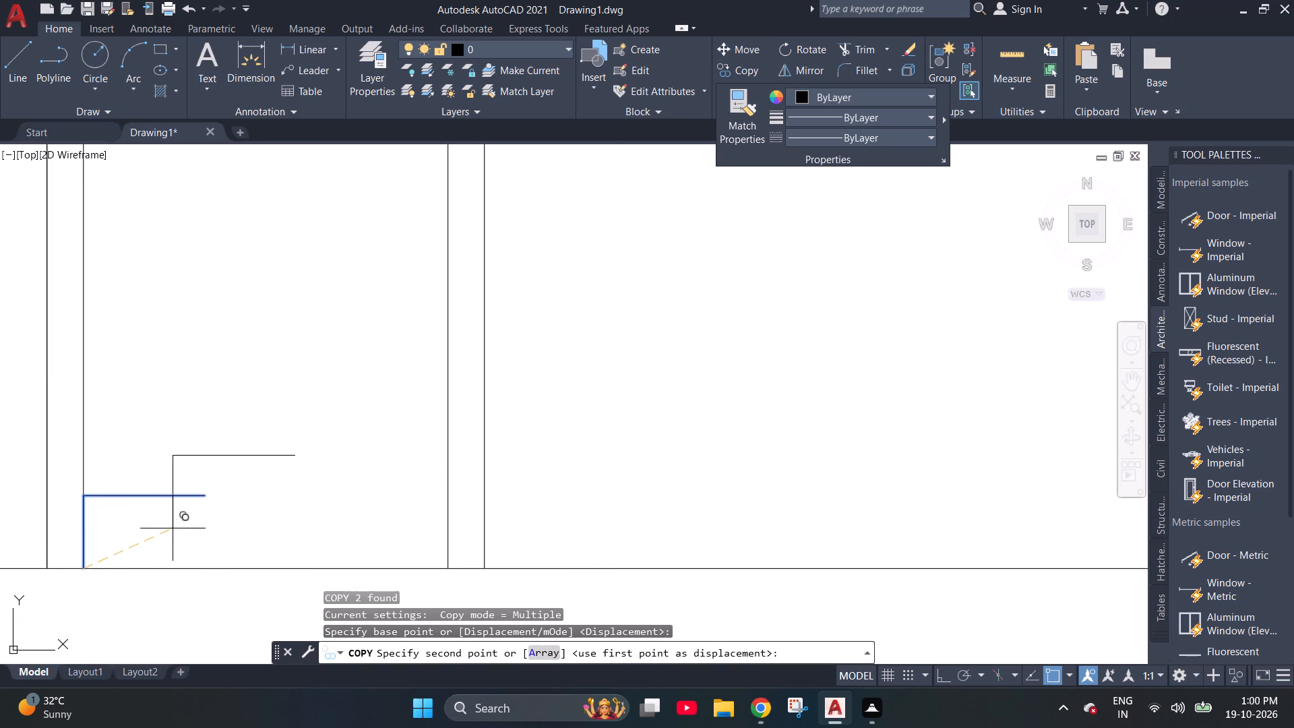
scroll(203, 493, up, 4)
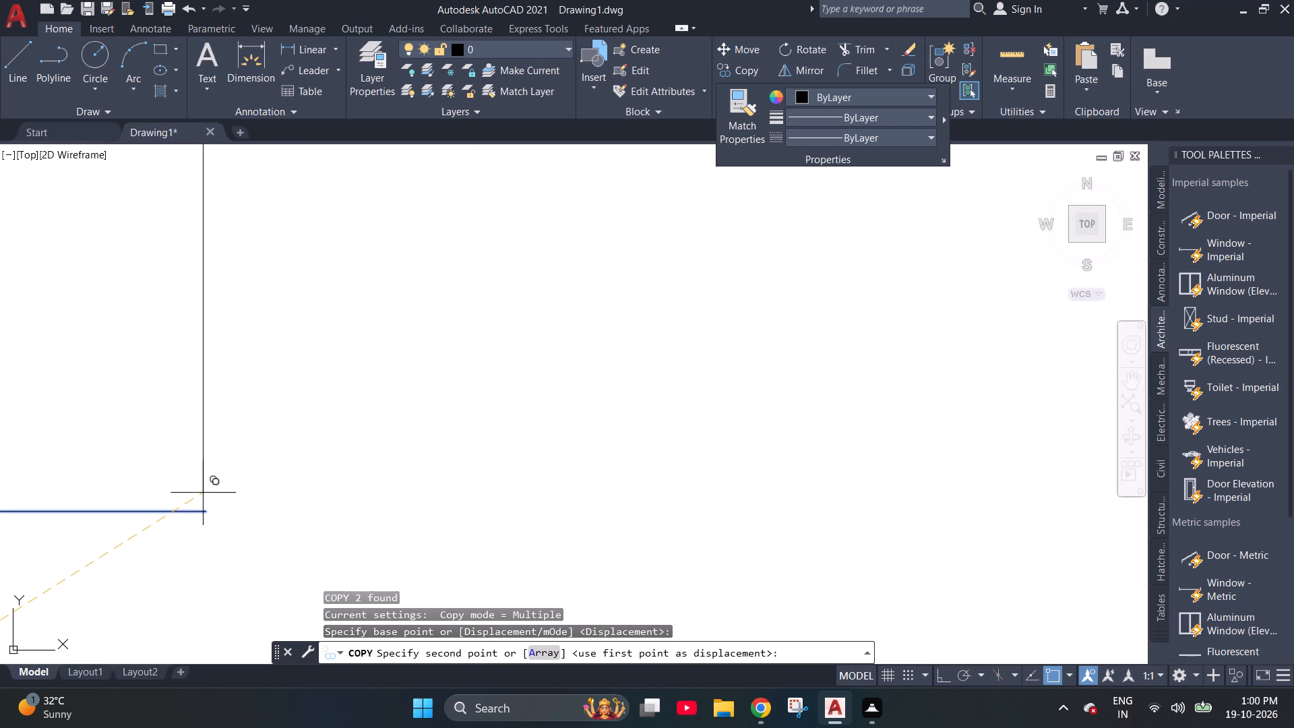
scroll(205, 516, down, 2)
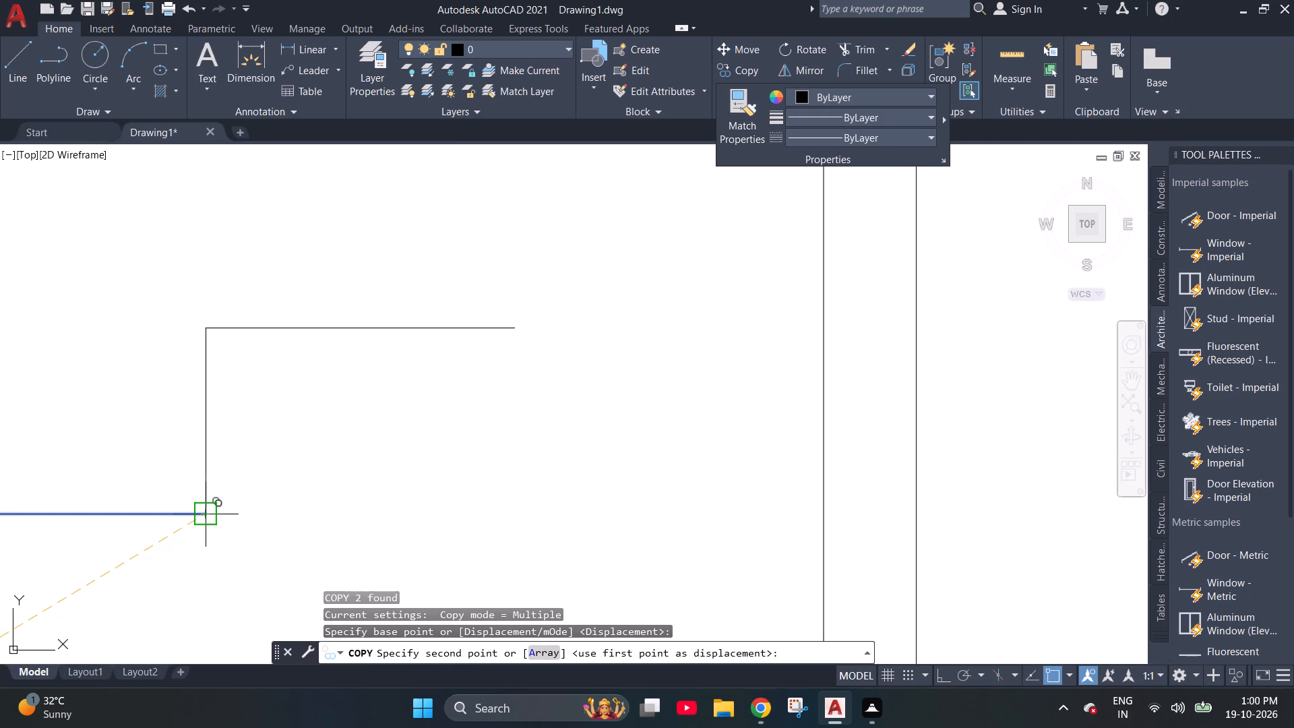
key(a)
key(Return)
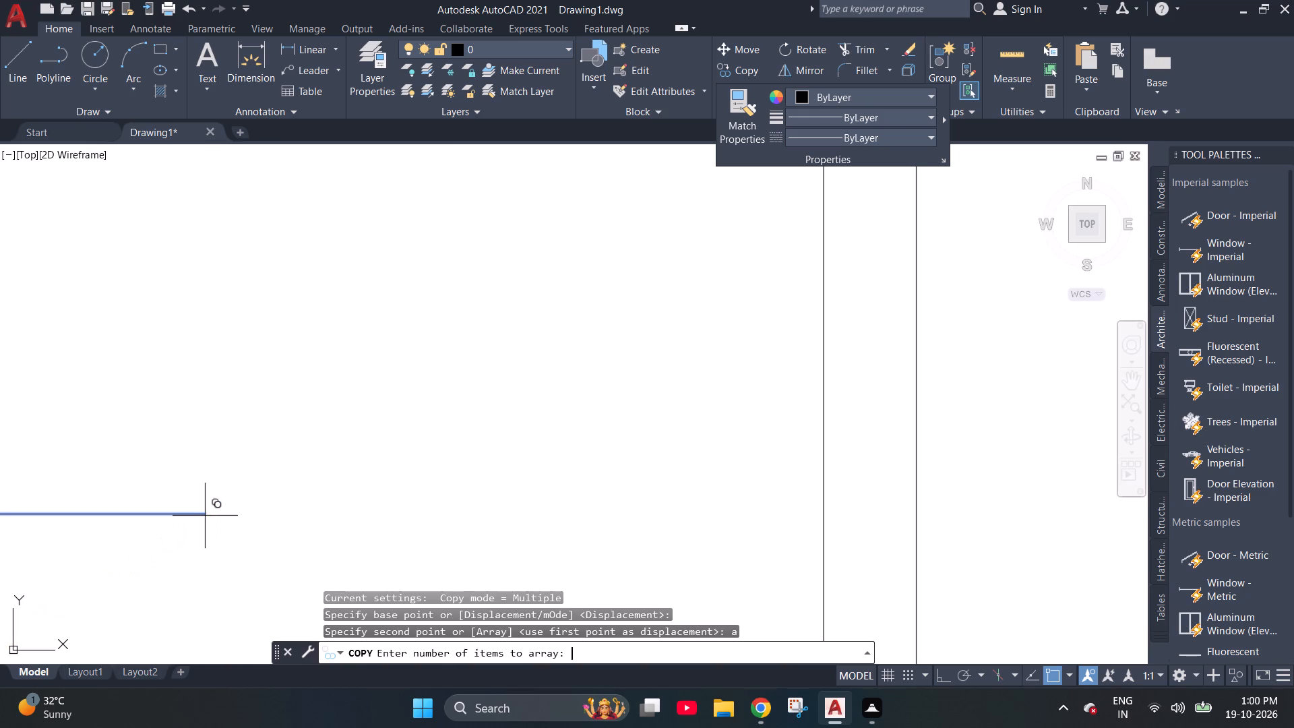
scroll(214, 511, up, 3)
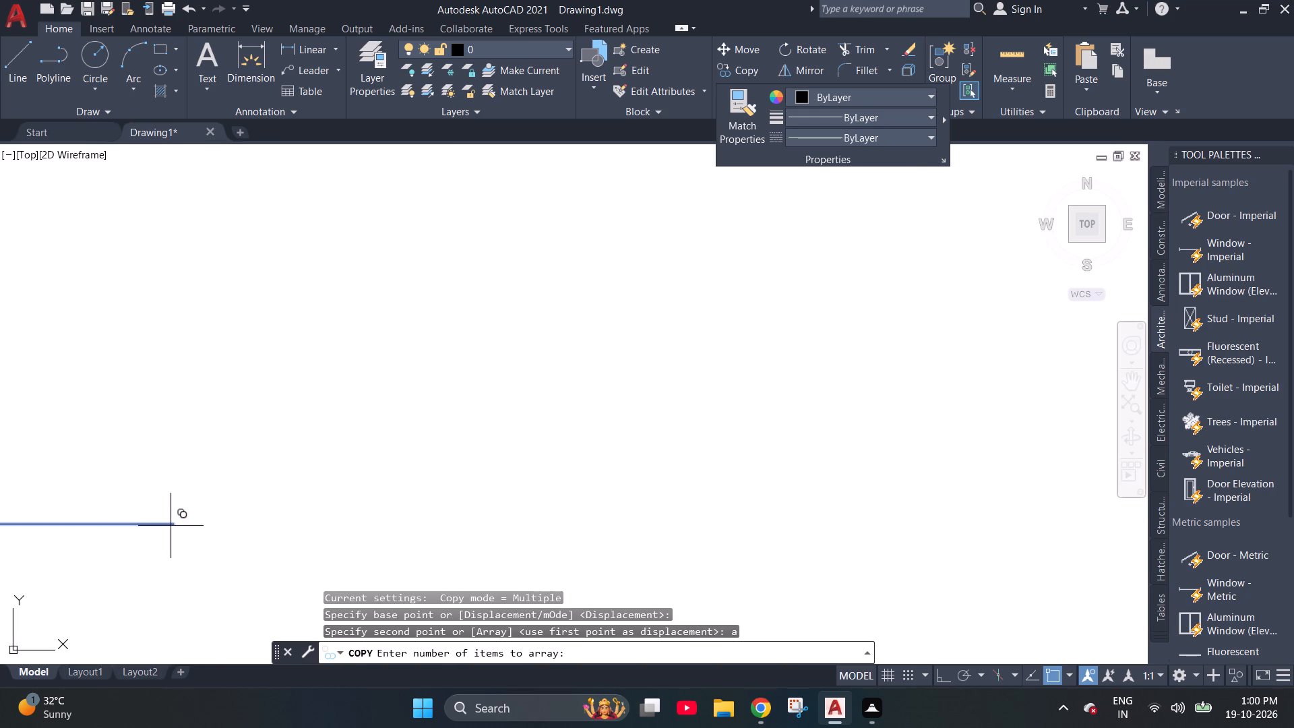
text(15)
key(Return)
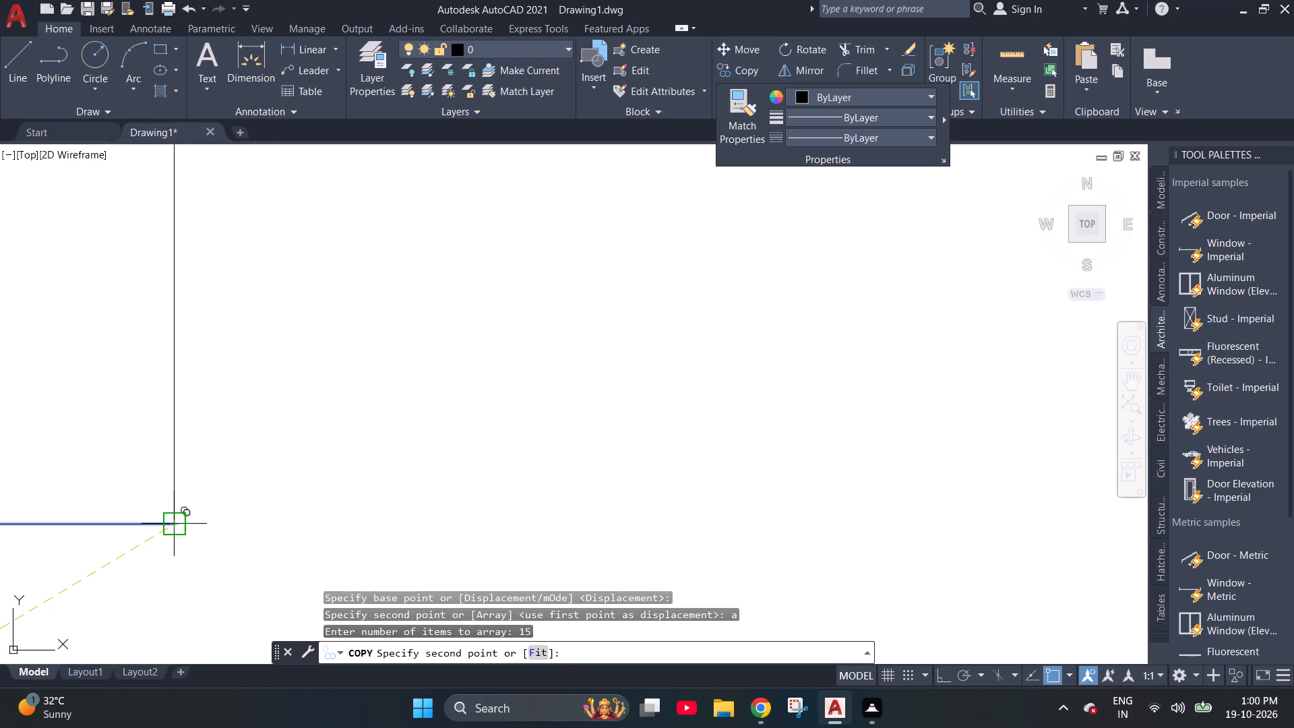
scroll(173, 525, down, 8)
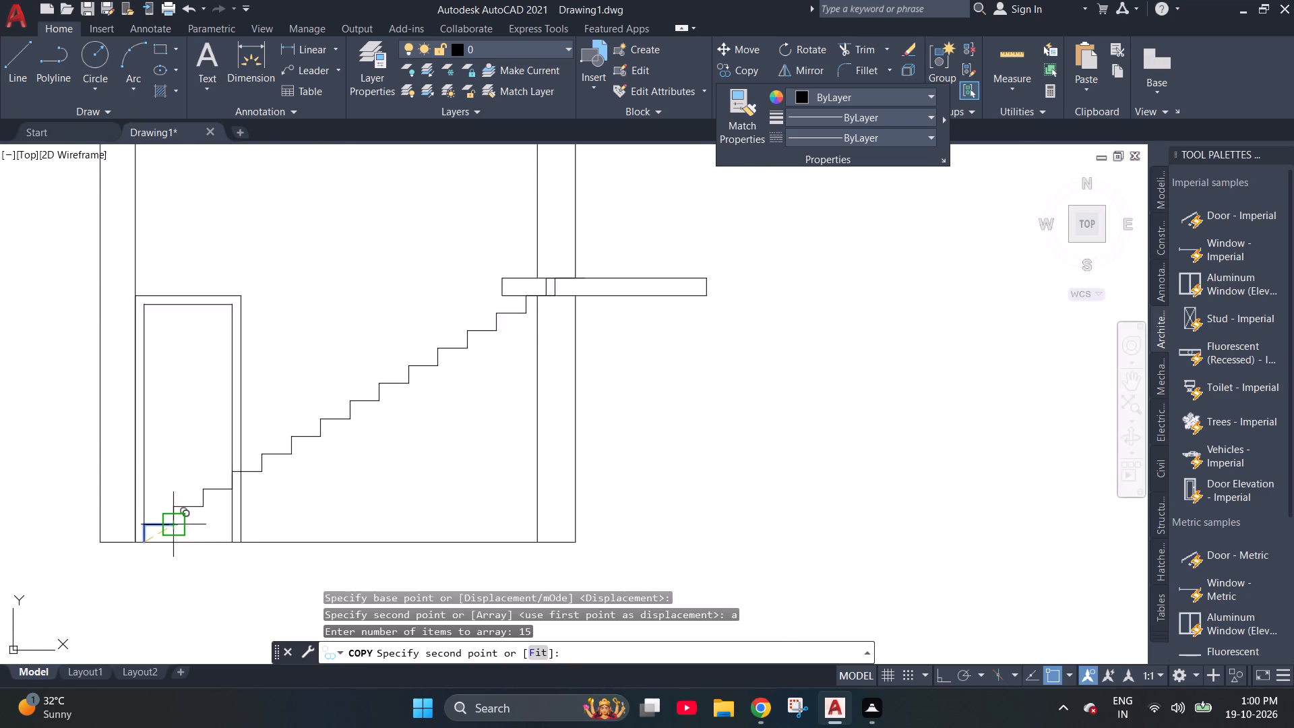
scroll(173, 525, up, 1)
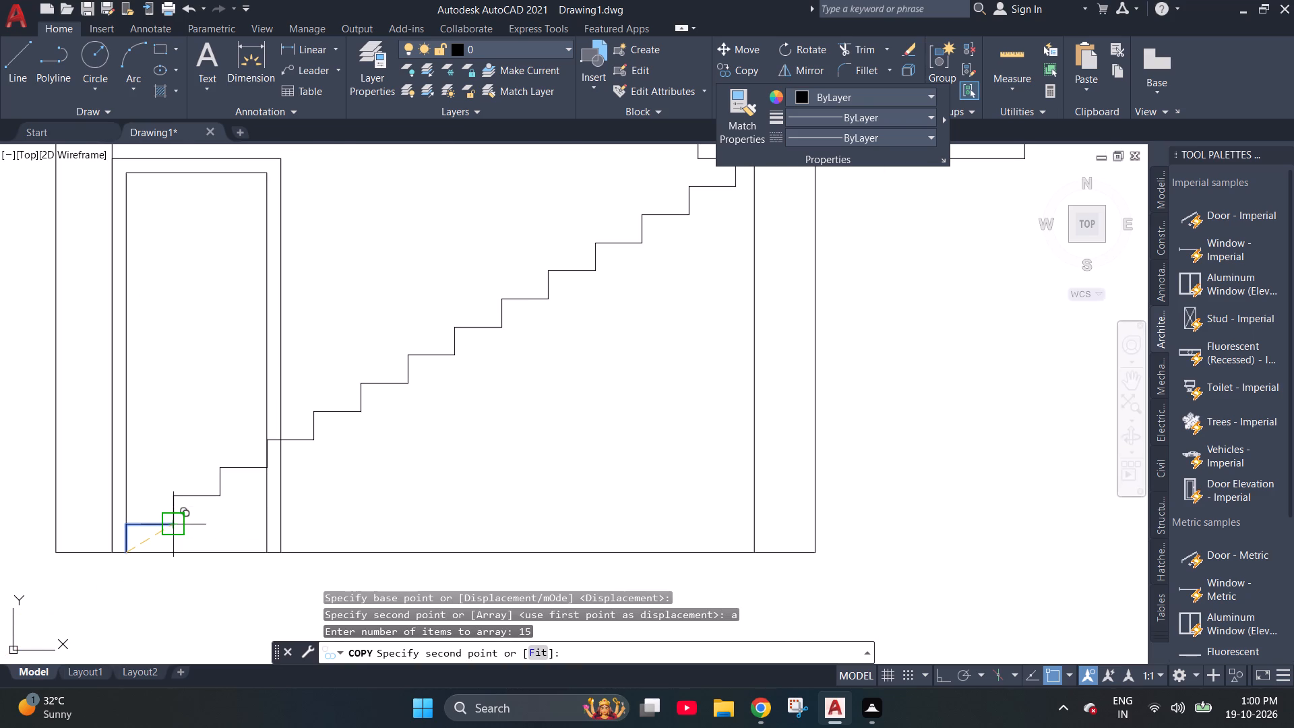
key(f)
key(Return)
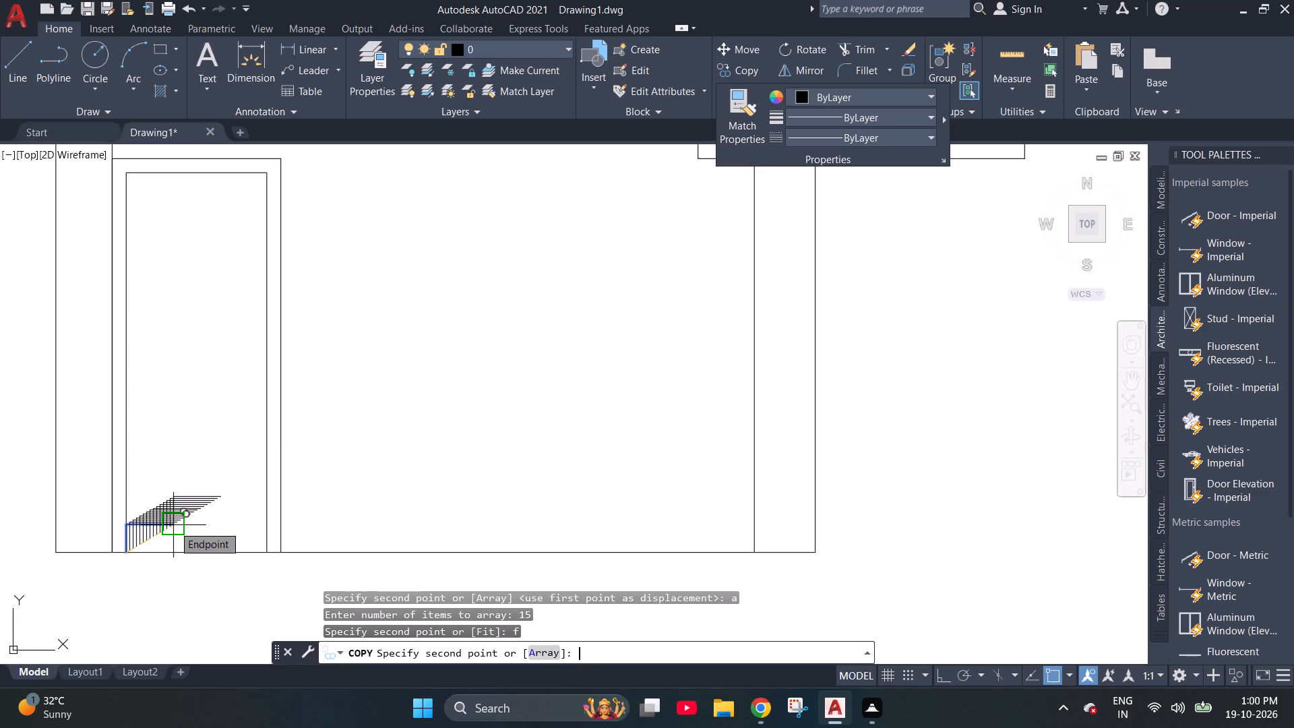
scroll(376, 396, down, 2)
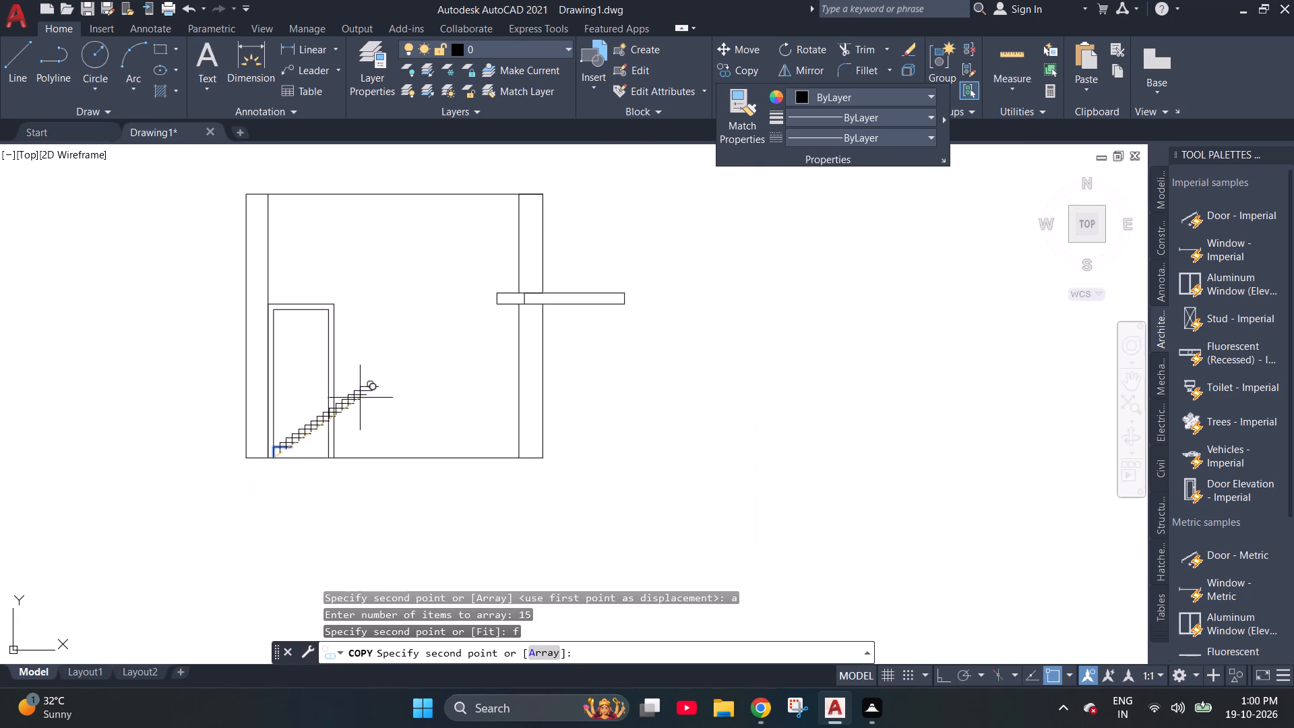
scroll(486, 293, up, 3)
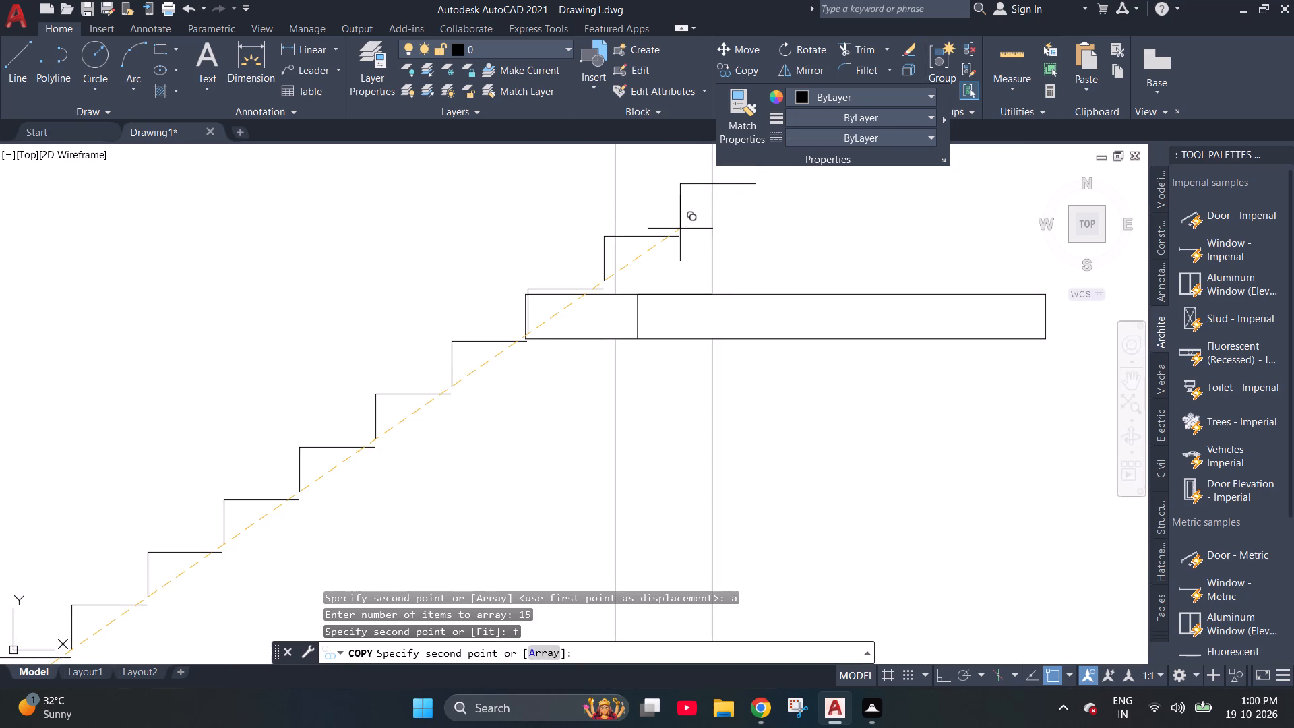
scroll(625, 206, up, 2)
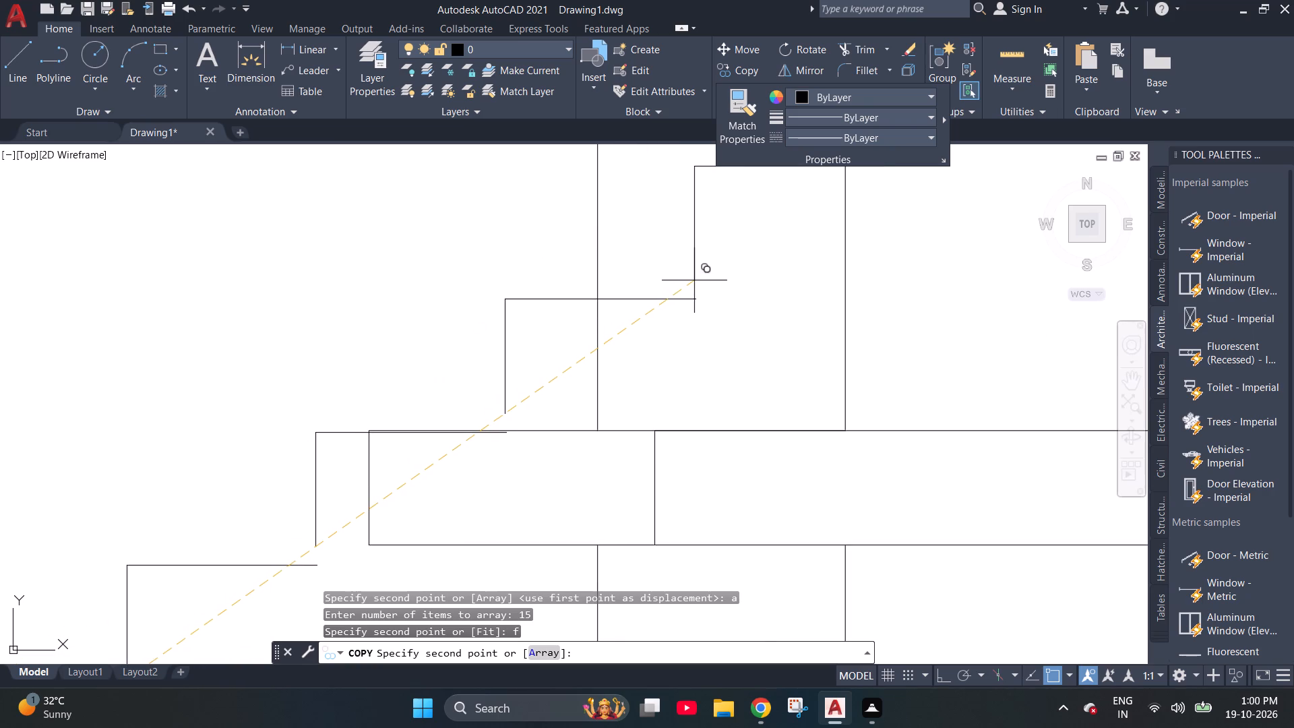
scroll(693, 280, up, 3)
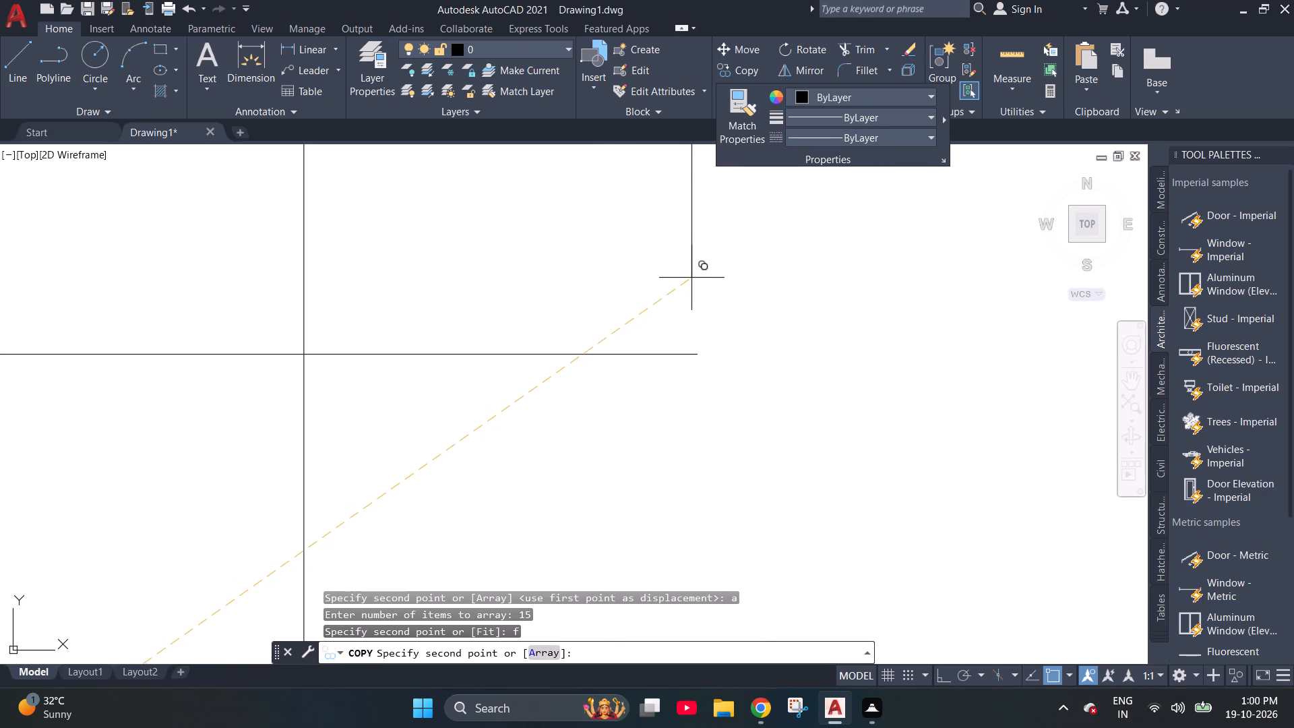
scroll(689, 276, down, 3)
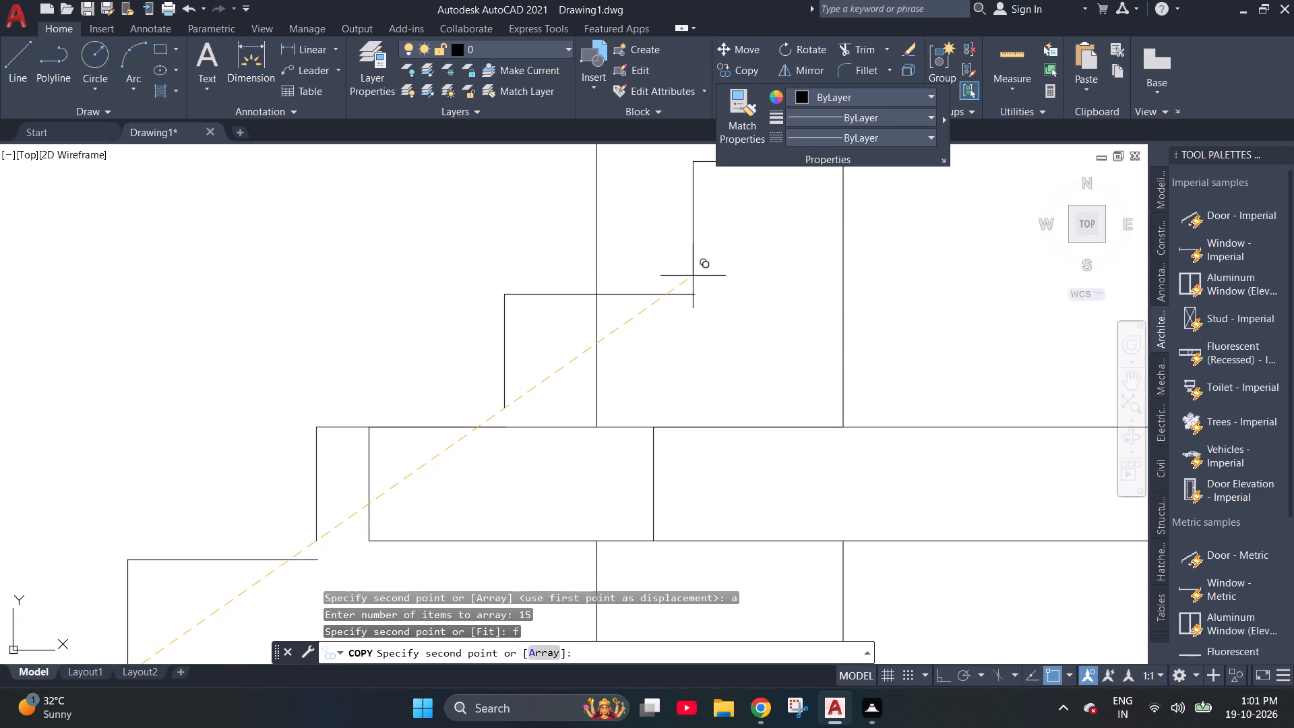
click(753, 273)
scroll(499, 276, down, 1)
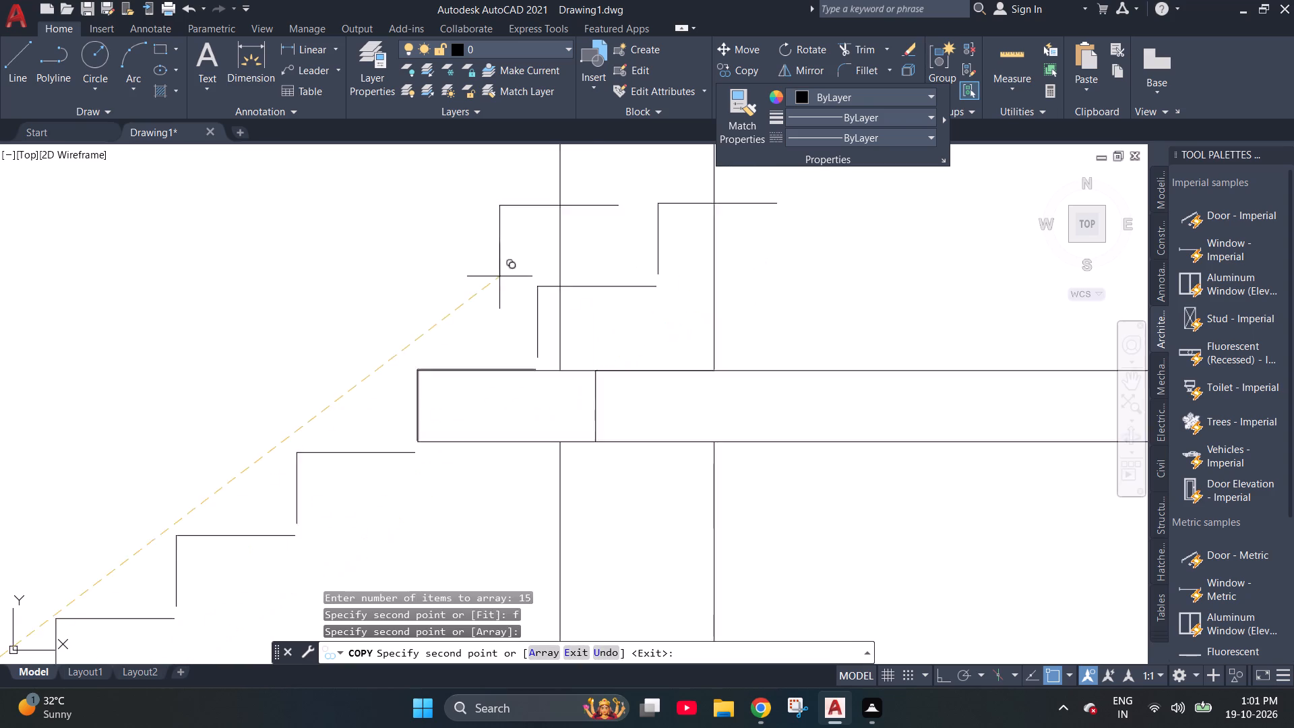
scroll(502, 276, down, 3)
scroll(592, 334, down, 1)
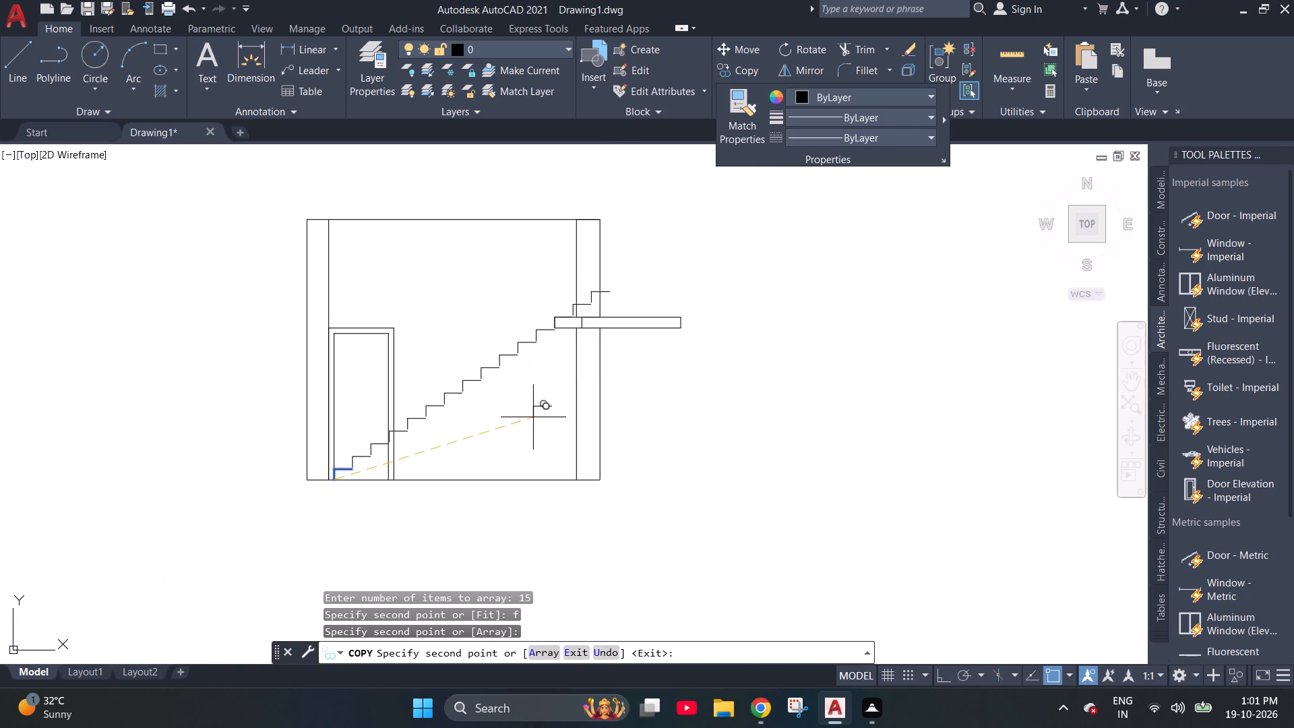
key(Escape)
Erase the two surplus risers and treads above the landing slab.
scroll(540, 330, up, 4)
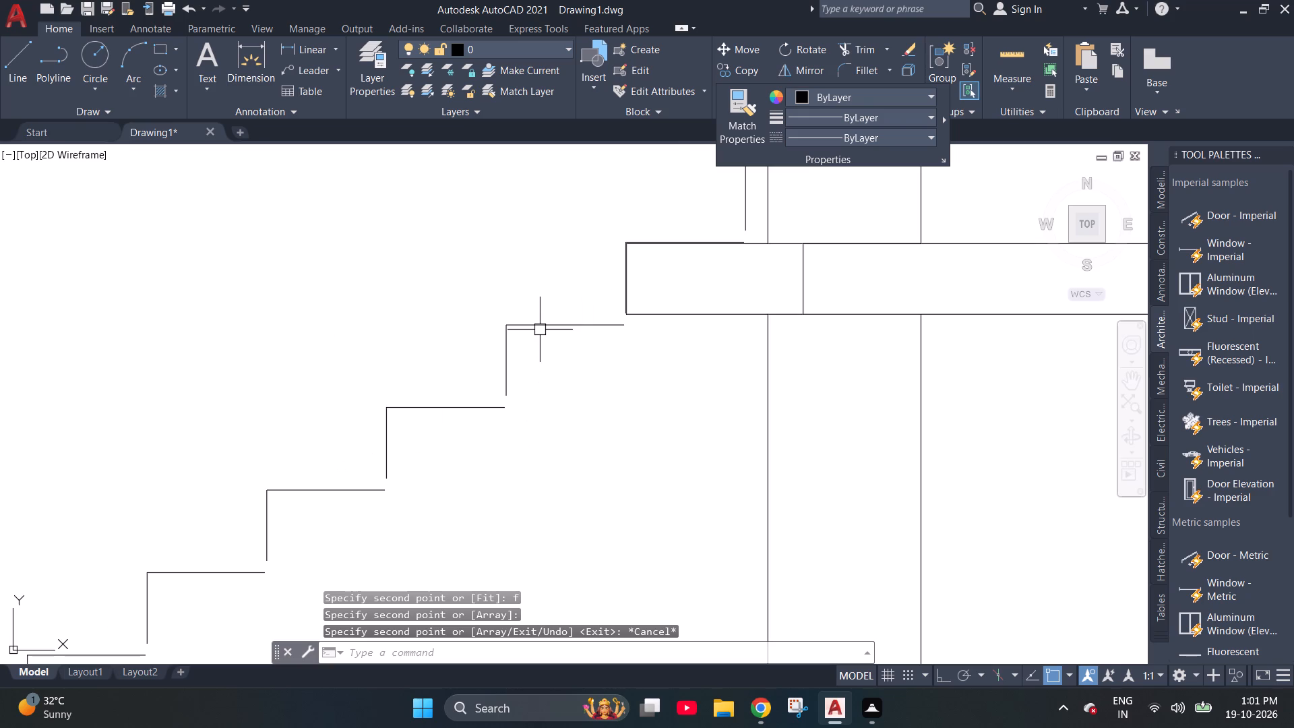
scroll(540, 330, up, 1)
scroll(466, 355, down, 2)
click(620, 264)
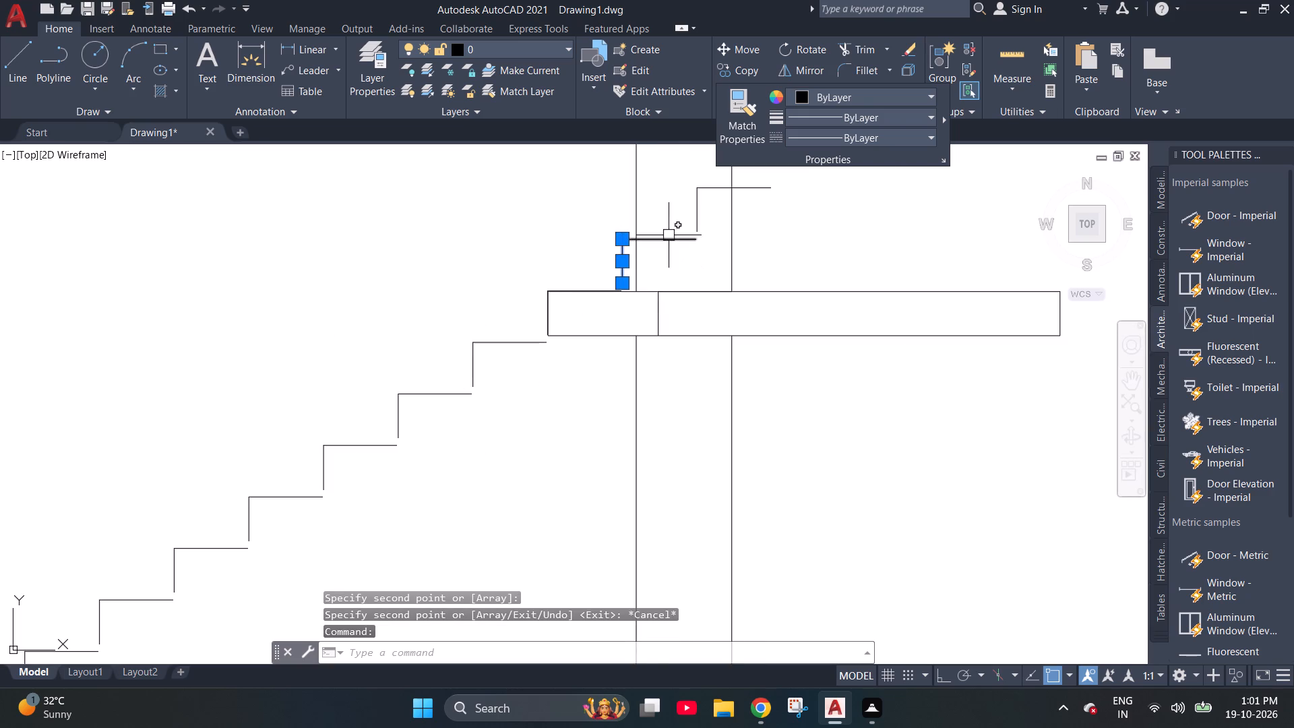
click(658, 245)
double_click(654, 241)
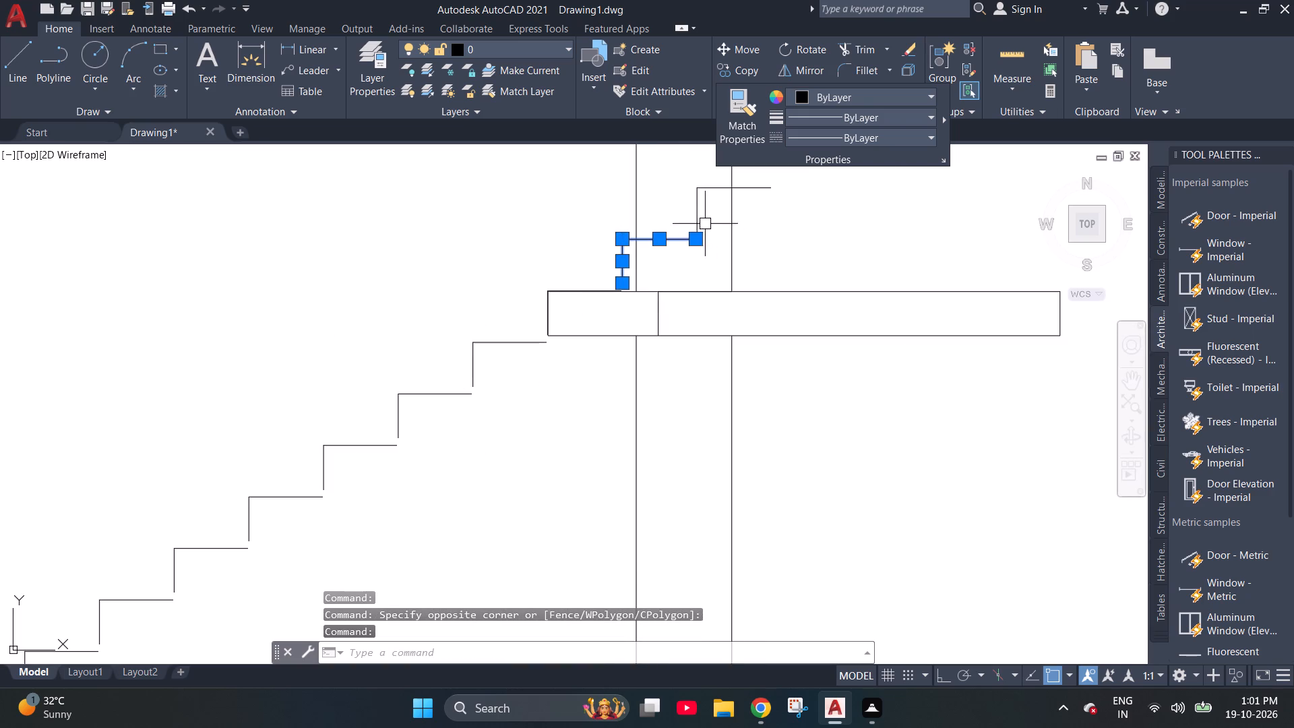
click(702, 220)
click(716, 186)
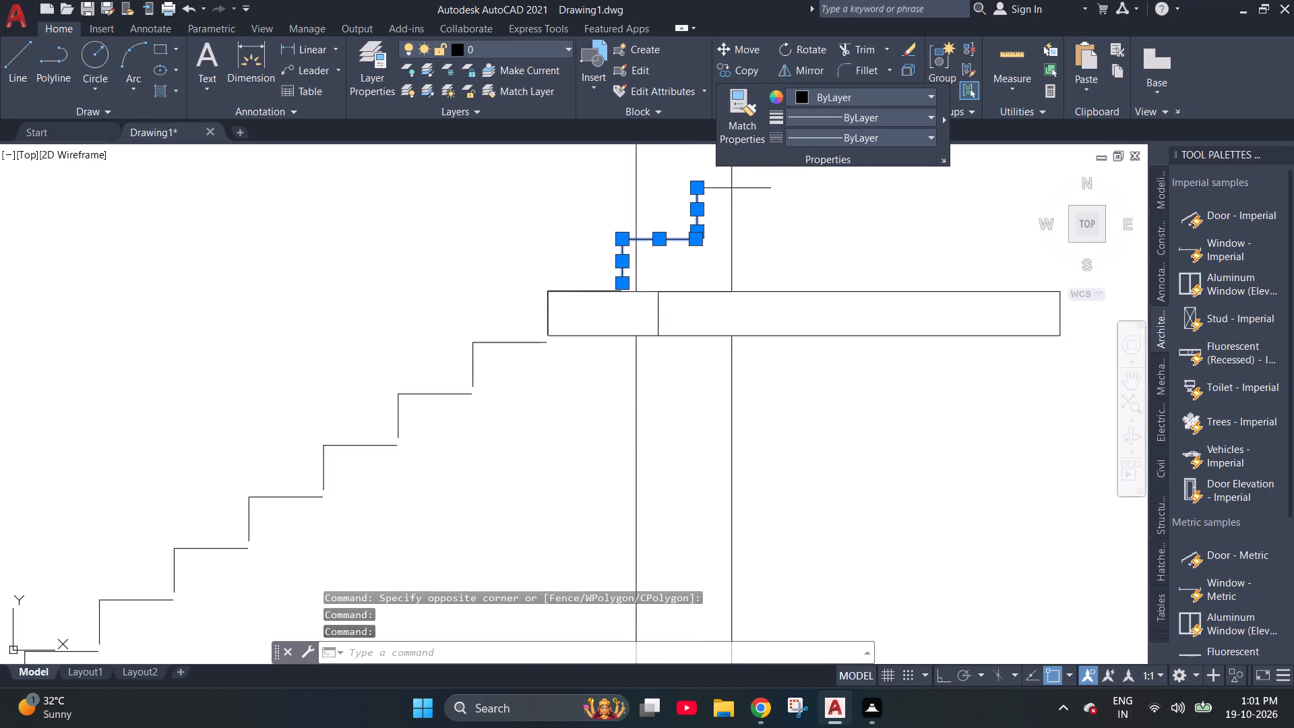
key(Delete)
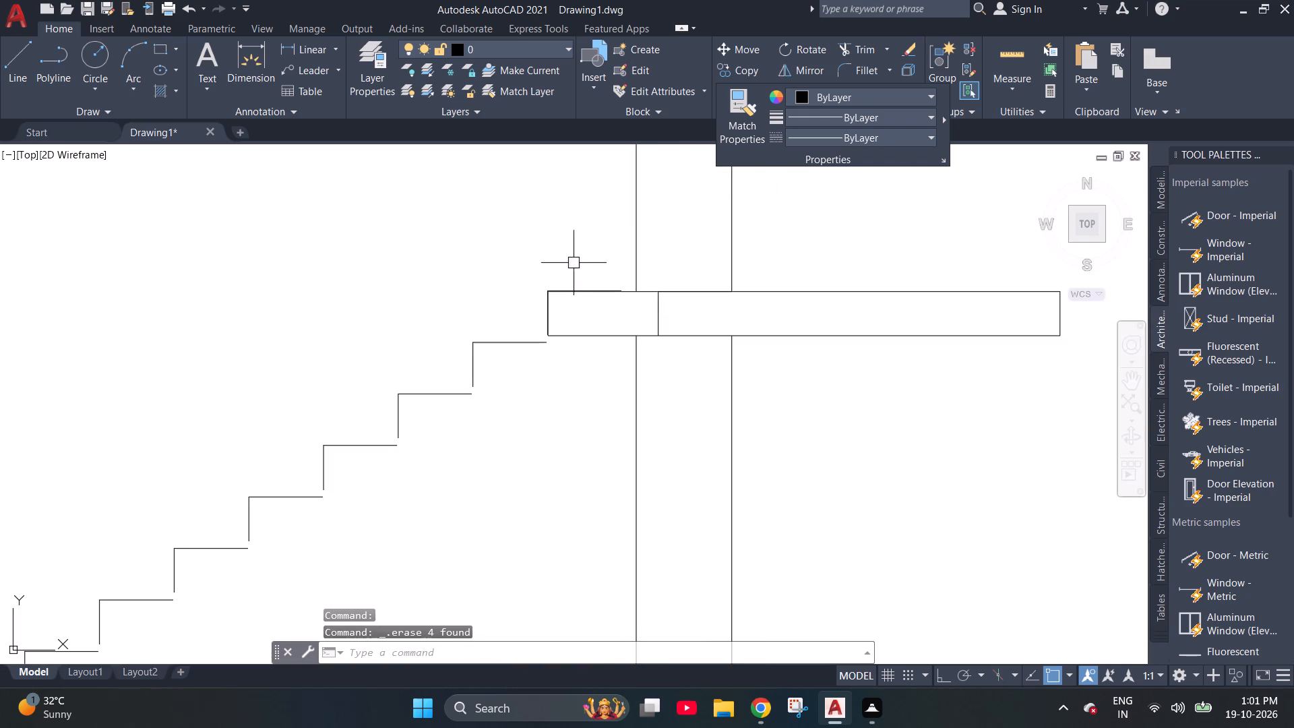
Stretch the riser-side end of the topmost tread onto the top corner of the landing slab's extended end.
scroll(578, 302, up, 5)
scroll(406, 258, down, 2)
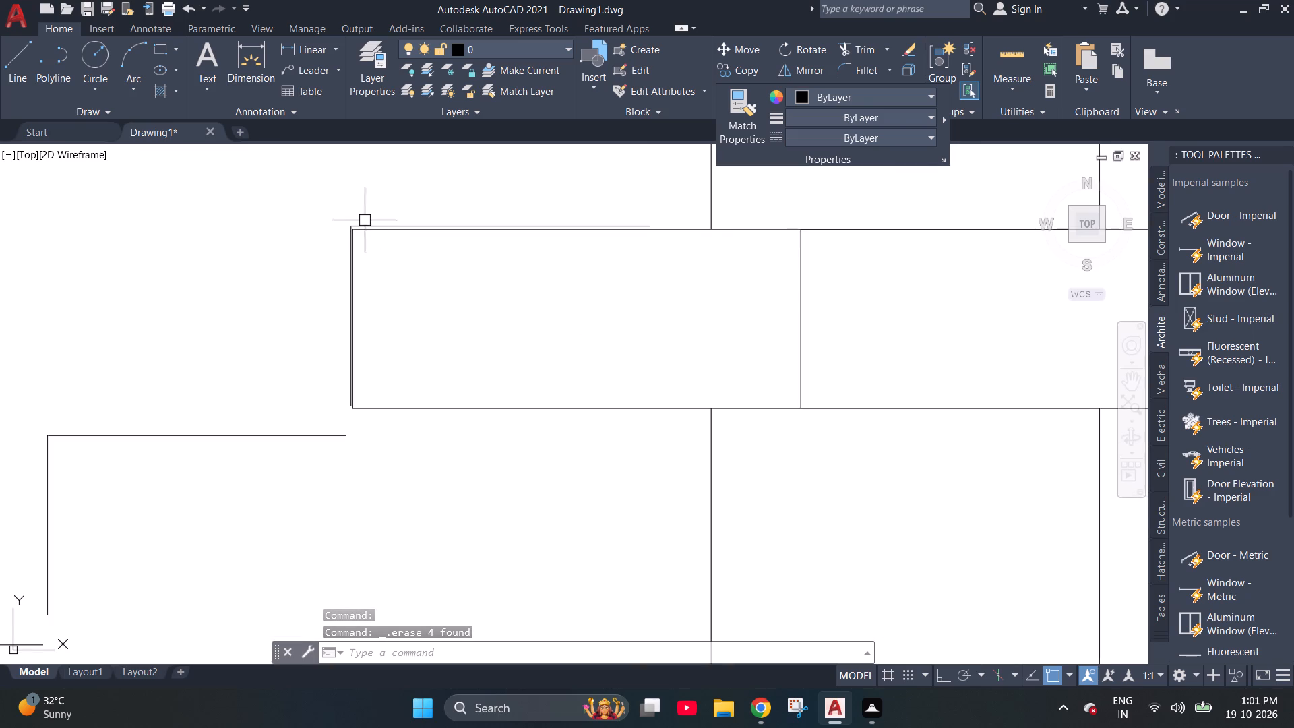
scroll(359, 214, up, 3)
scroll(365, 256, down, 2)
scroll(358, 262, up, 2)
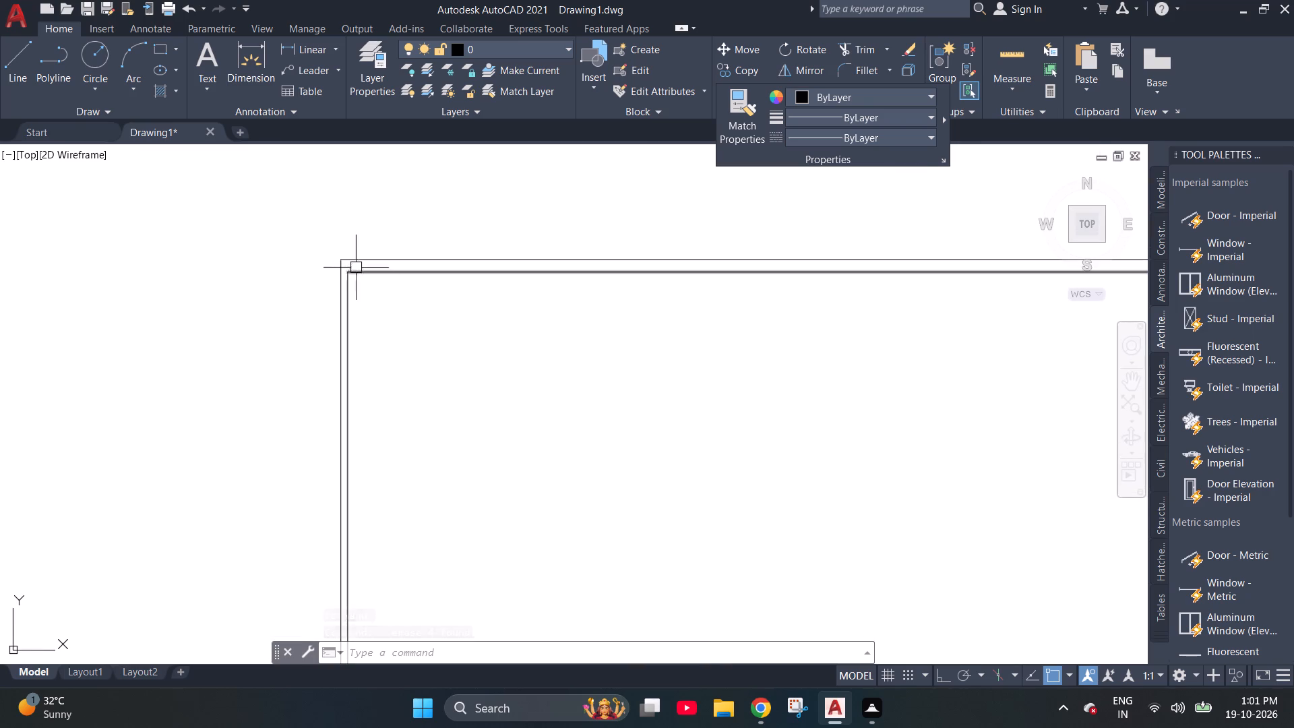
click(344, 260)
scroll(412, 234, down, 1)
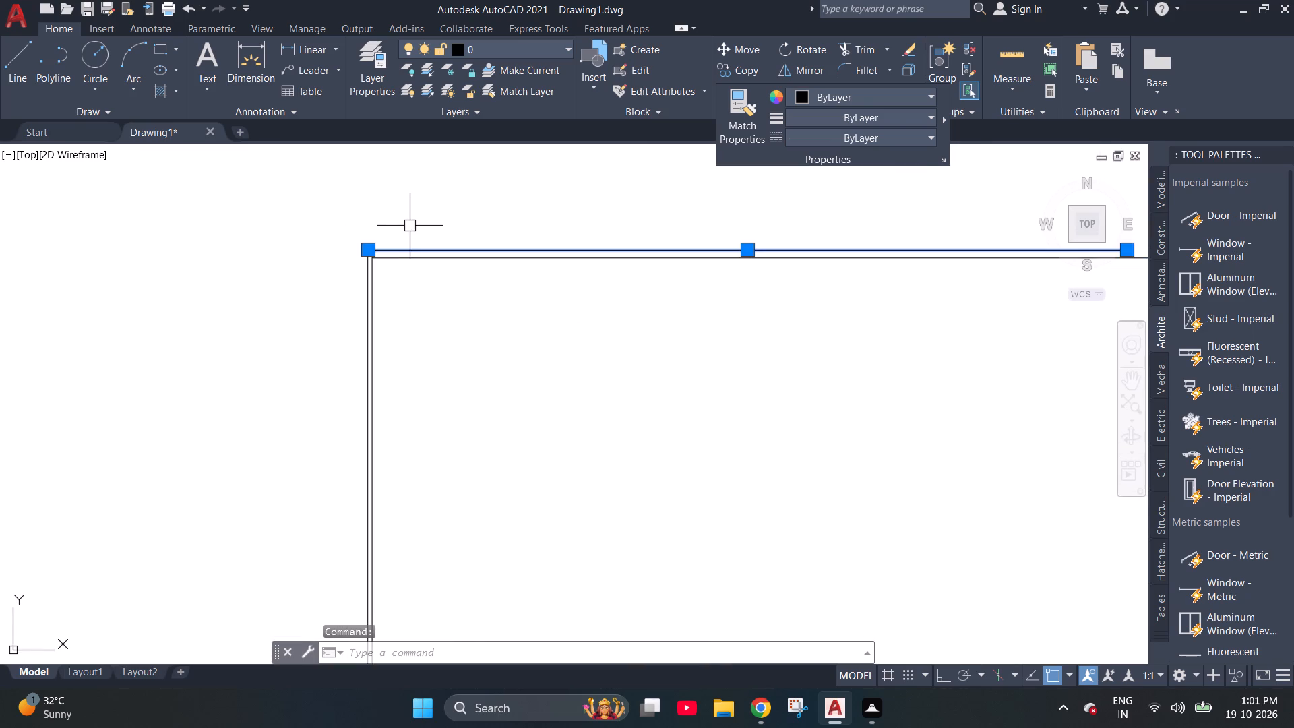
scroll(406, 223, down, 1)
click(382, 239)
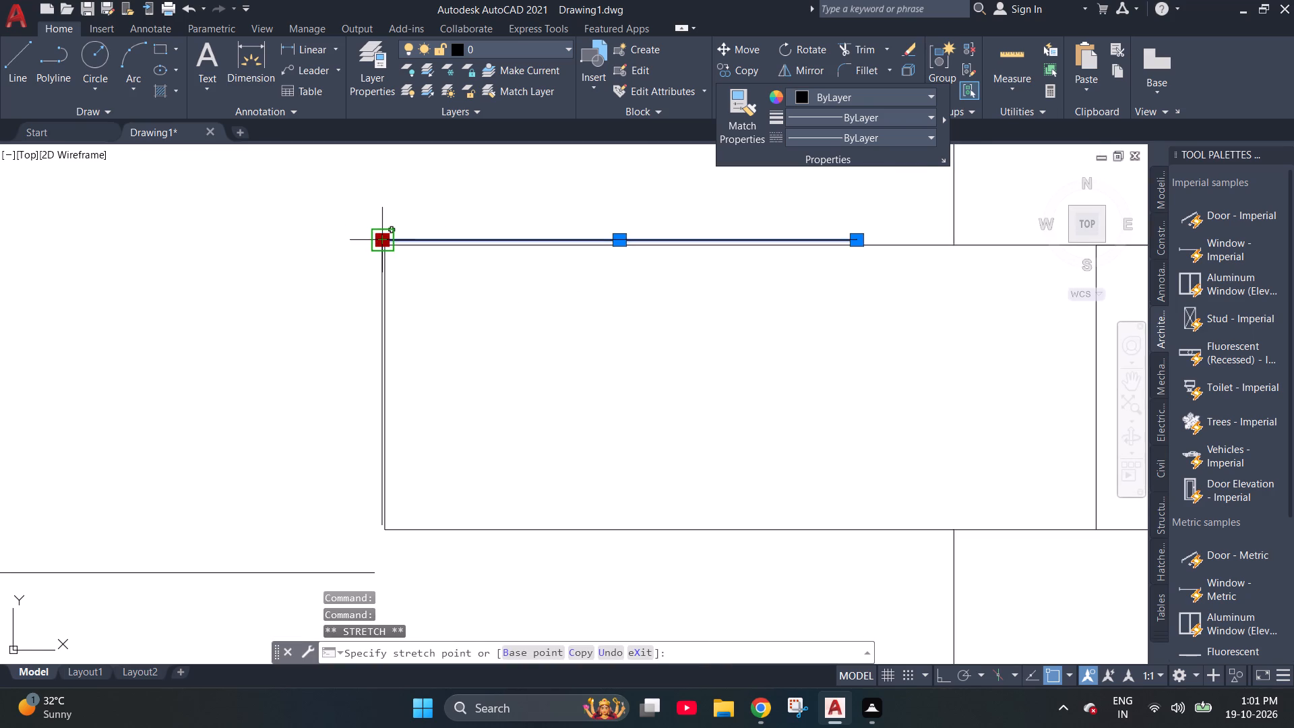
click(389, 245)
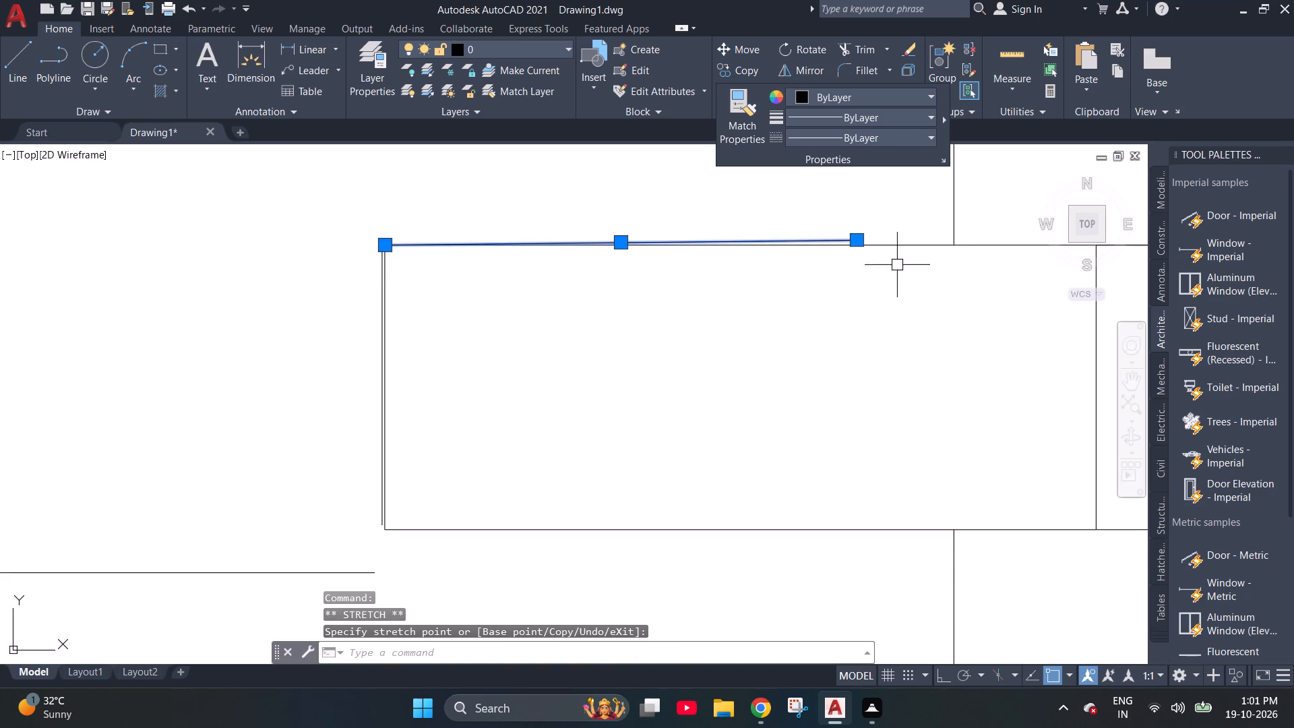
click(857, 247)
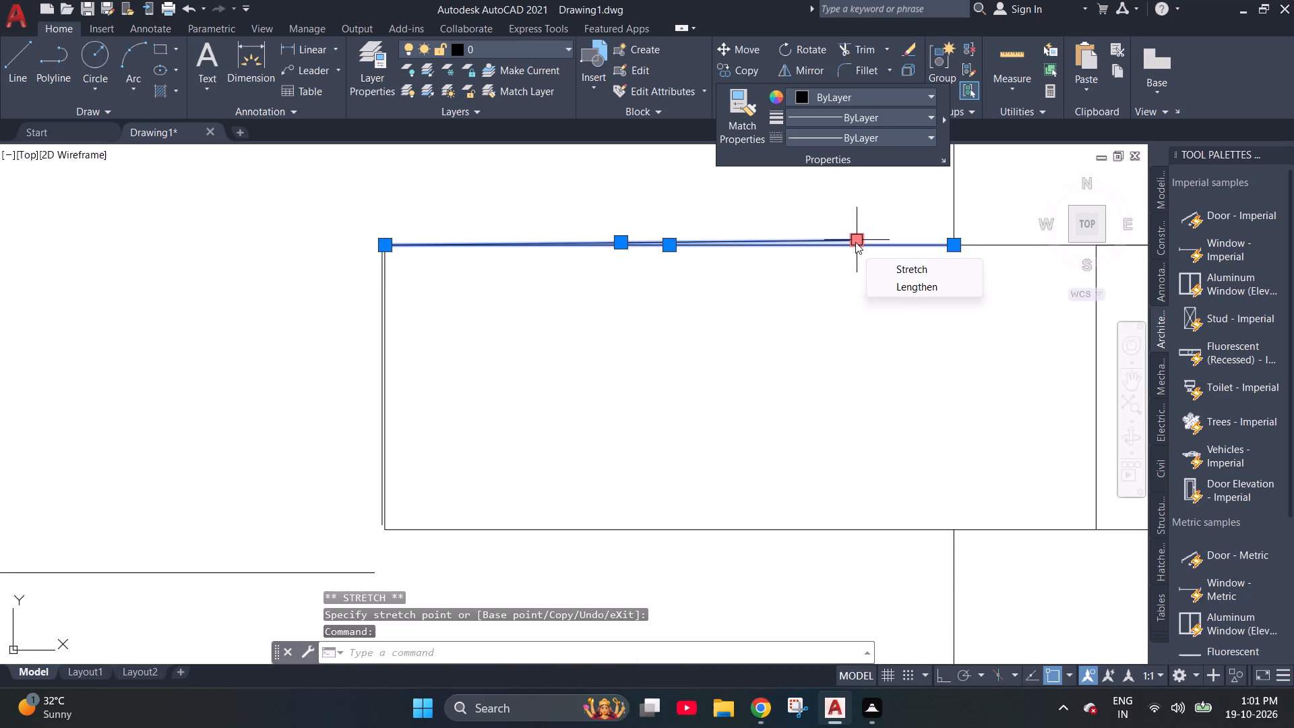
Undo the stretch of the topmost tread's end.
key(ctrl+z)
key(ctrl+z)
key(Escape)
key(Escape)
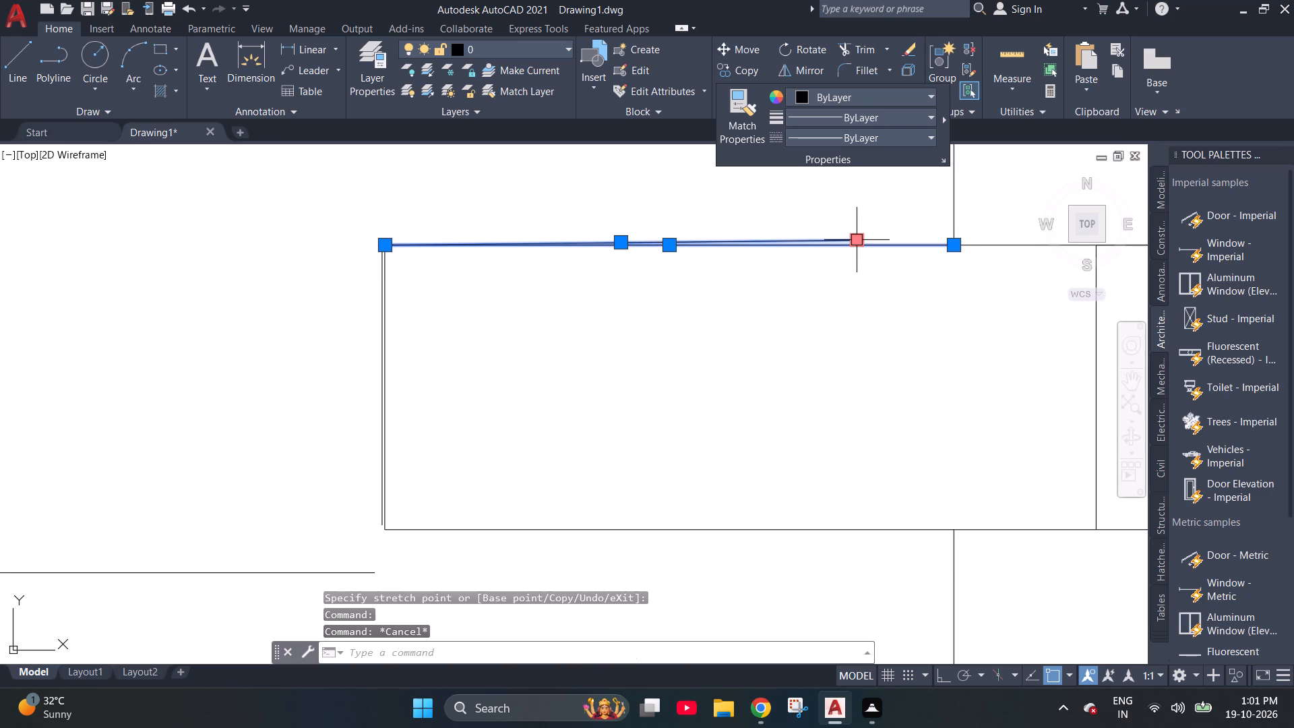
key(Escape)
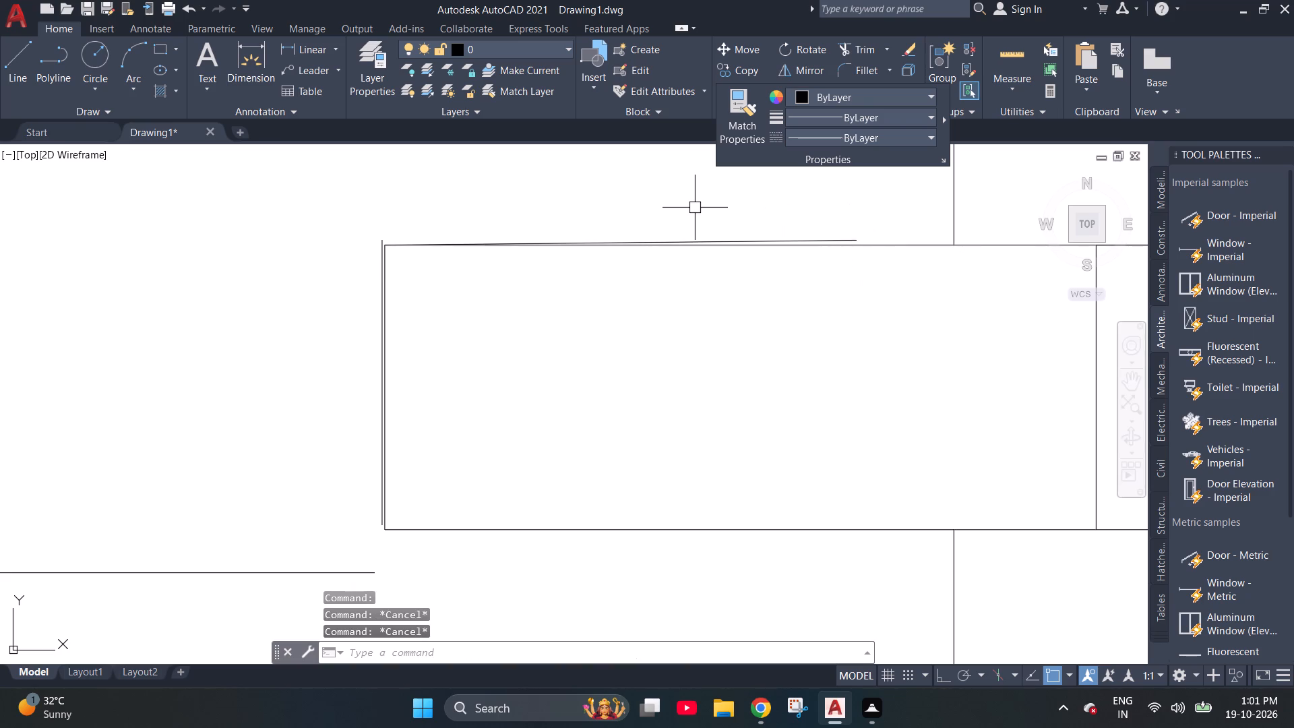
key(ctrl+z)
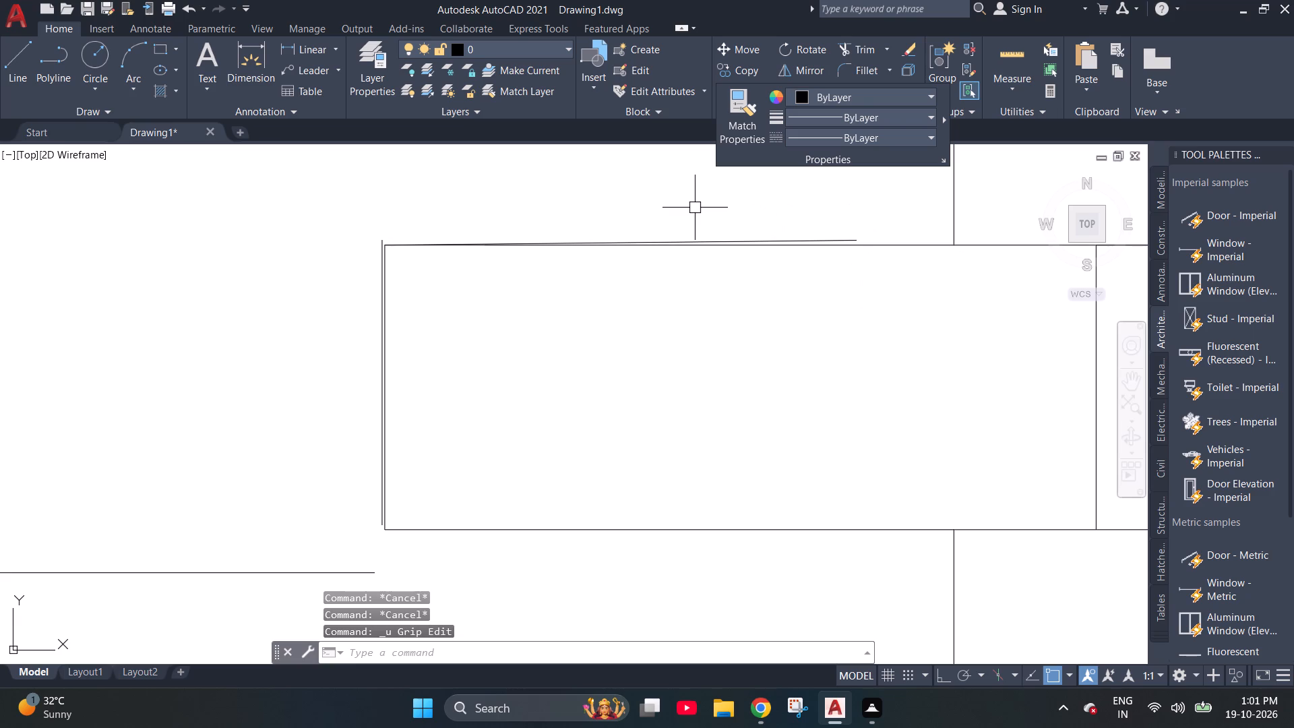
Move the topmost riser and tread from their shared corner onto the top corner of the landing slab's extended end.
click(557, 237)
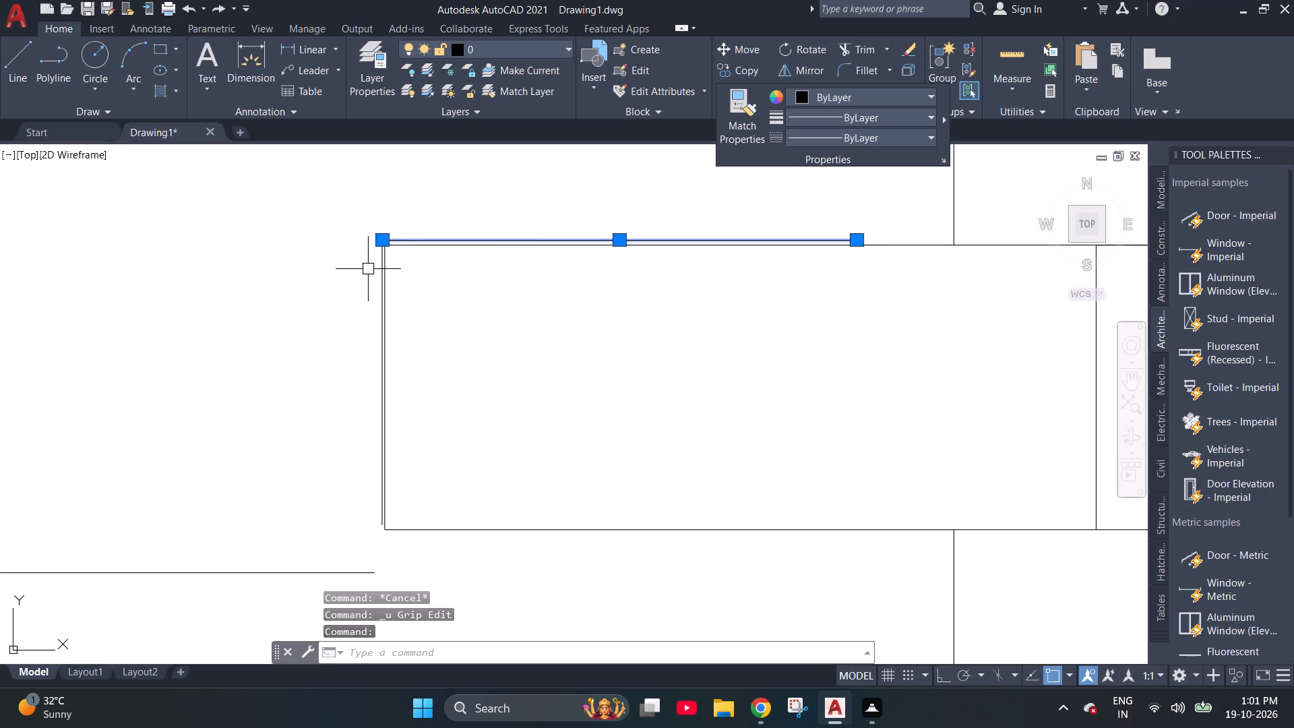
click(379, 276)
key(m)
key(Return)
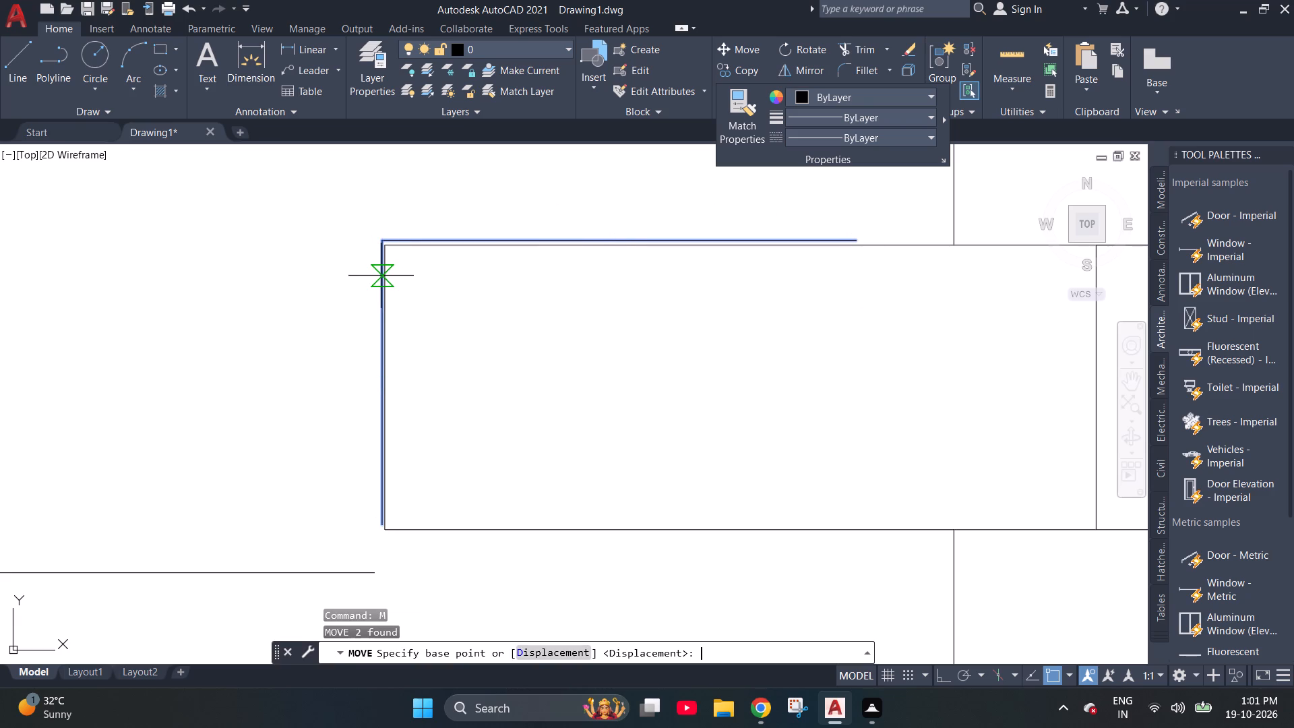
scroll(383, 233, up, 7)
click(354, 282)
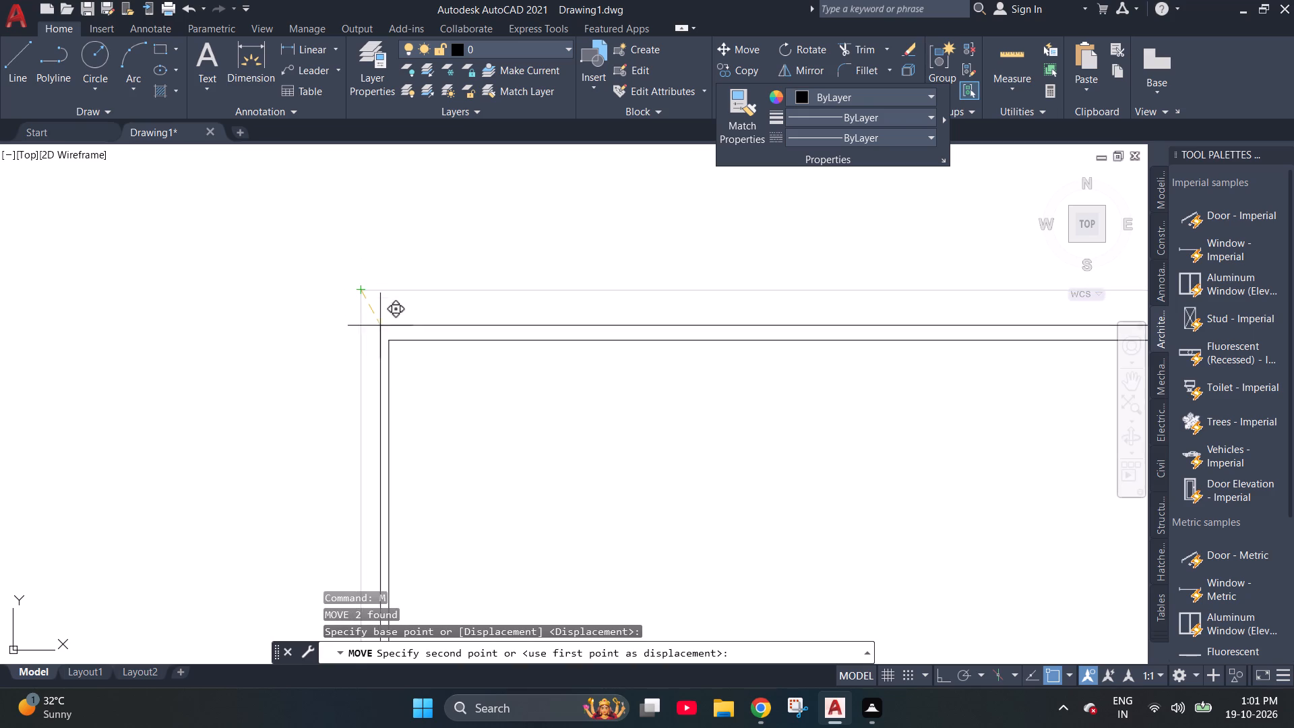
click(389, 340)
Join all the risers and treads of the flight, from the landing slab down to the bottom step.
scroll(290, 255, down, 9)
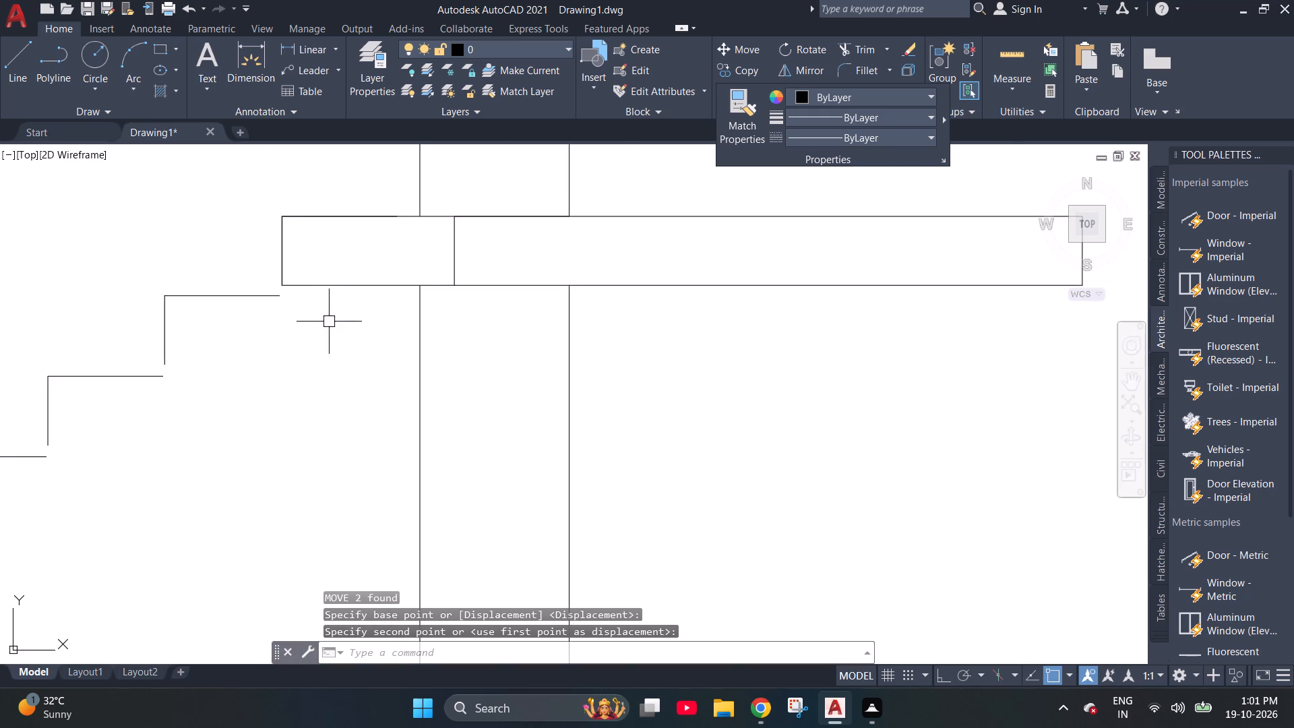
click(252, 297)
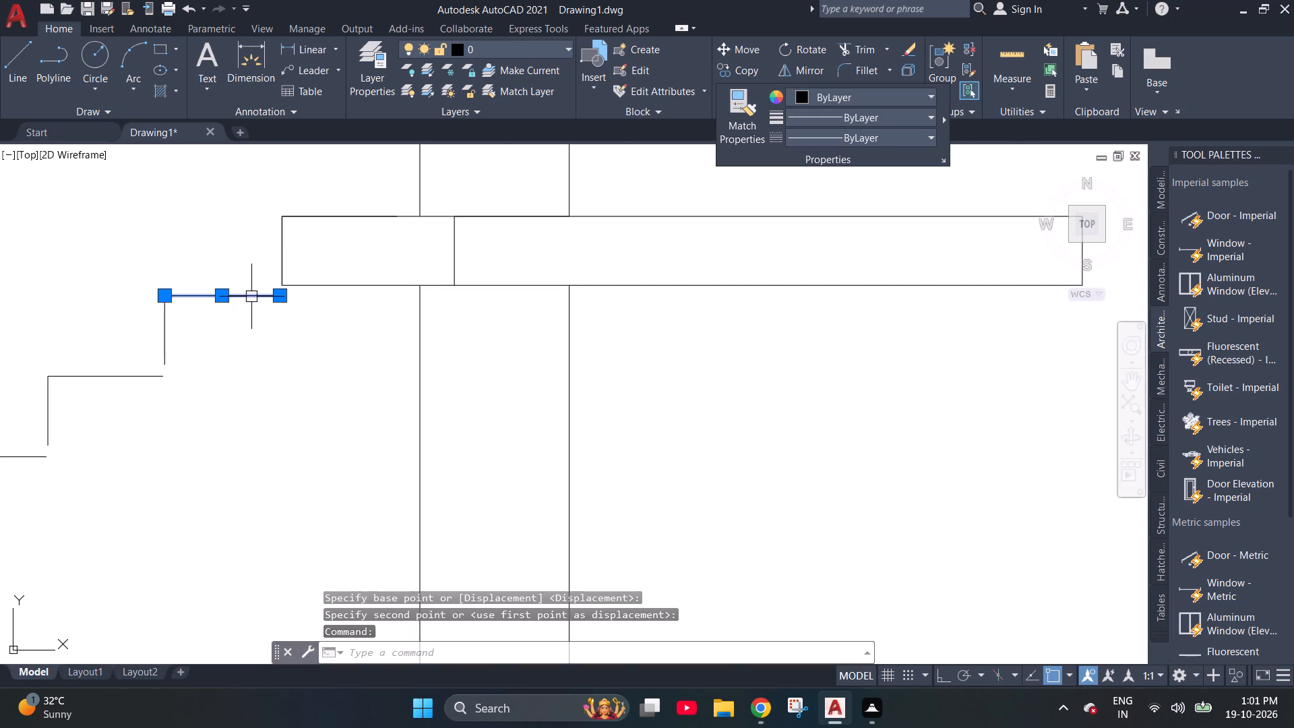
click(280, 245)
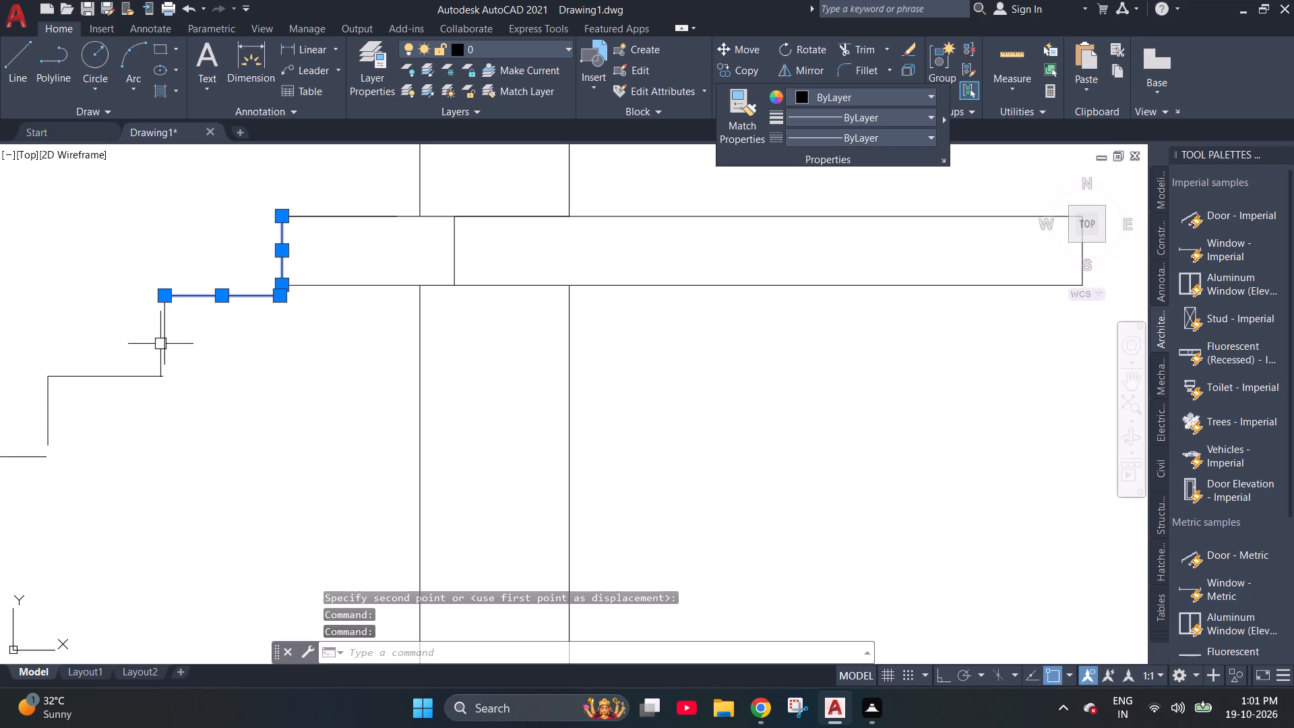
click(160, 344)
click(137, 377)
scroll(361, 302, down, 2)
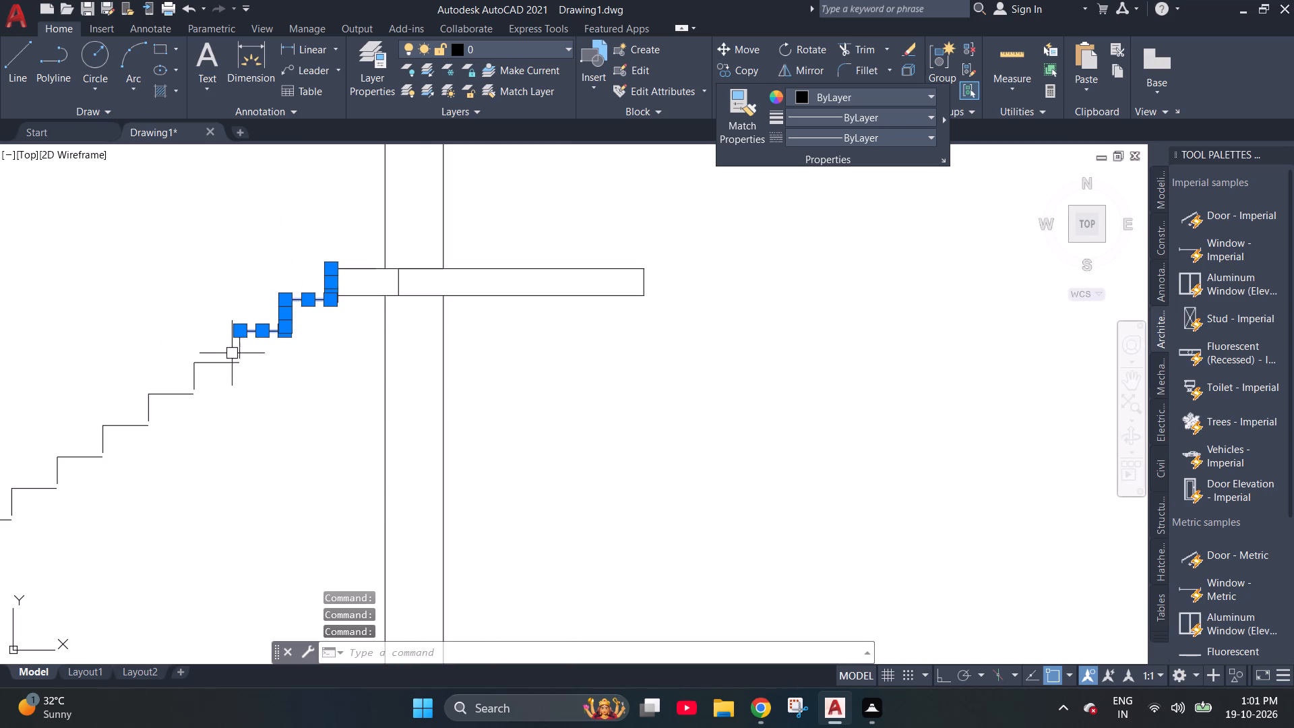
click(235, 361)
click(208, 359)
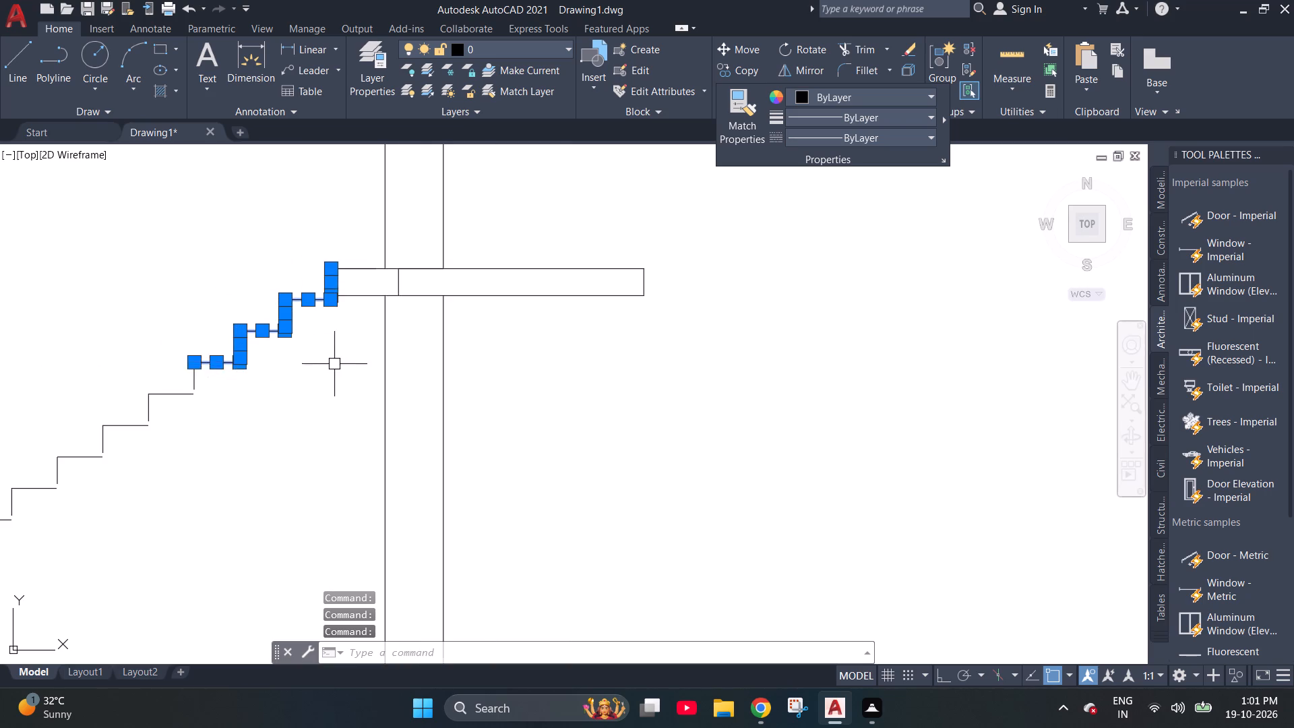
scroll(338, 364, down, 2)
click(299, 445)
click(190, 309)
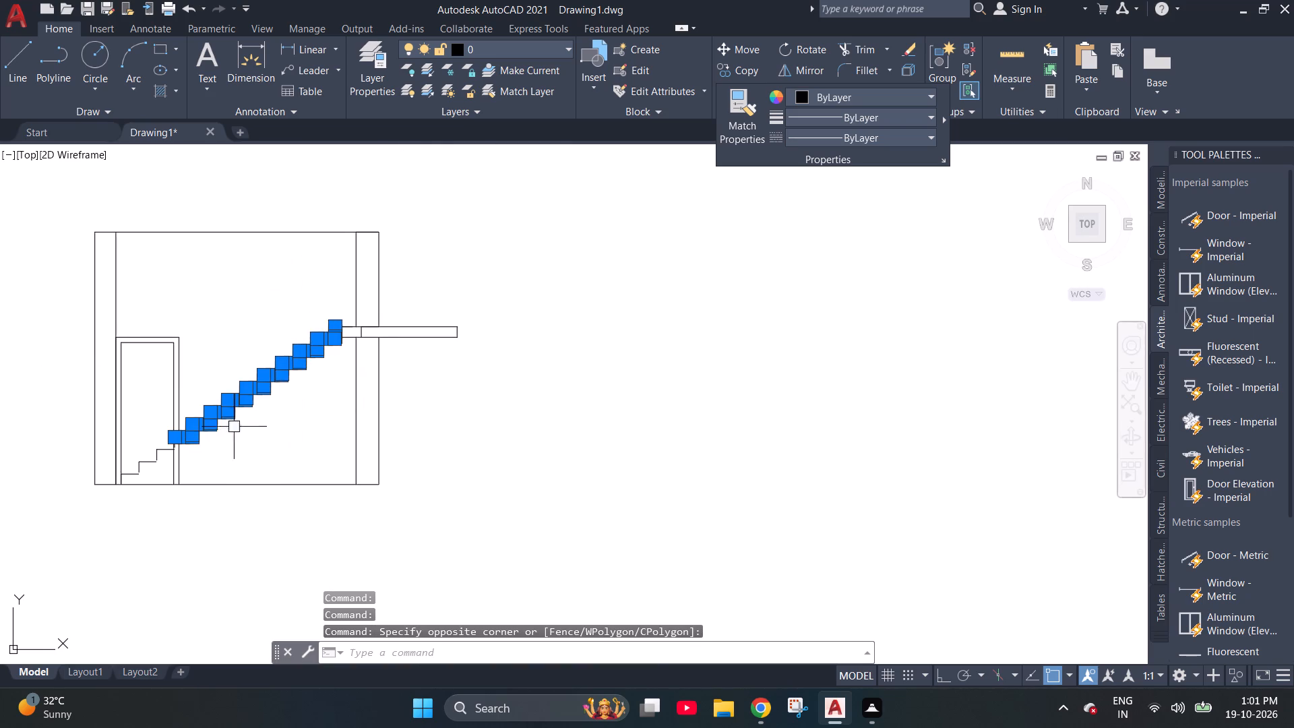
scroll(171, 481, up, 5)
scroll(150, 356, down, 3)
scroll(137, 303, up, 4)
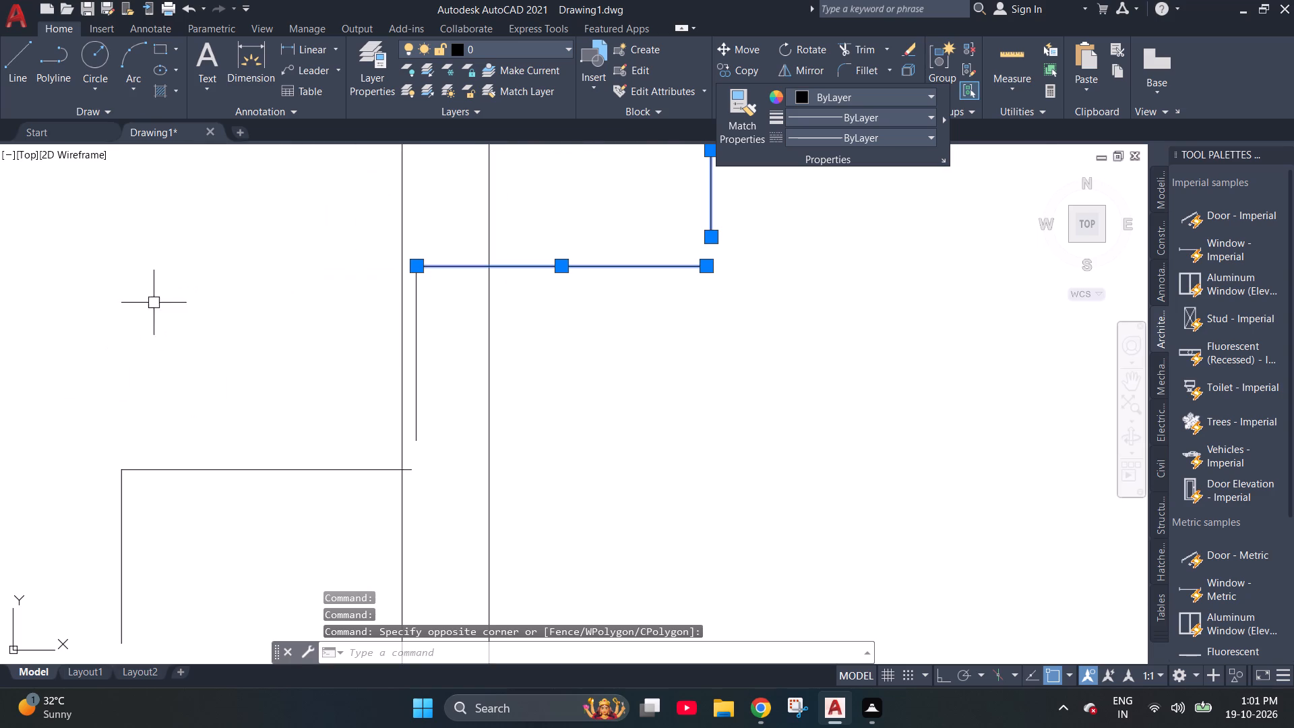
click(414, 367)
click(335, 467)
scroll(456, 365, down, 1)
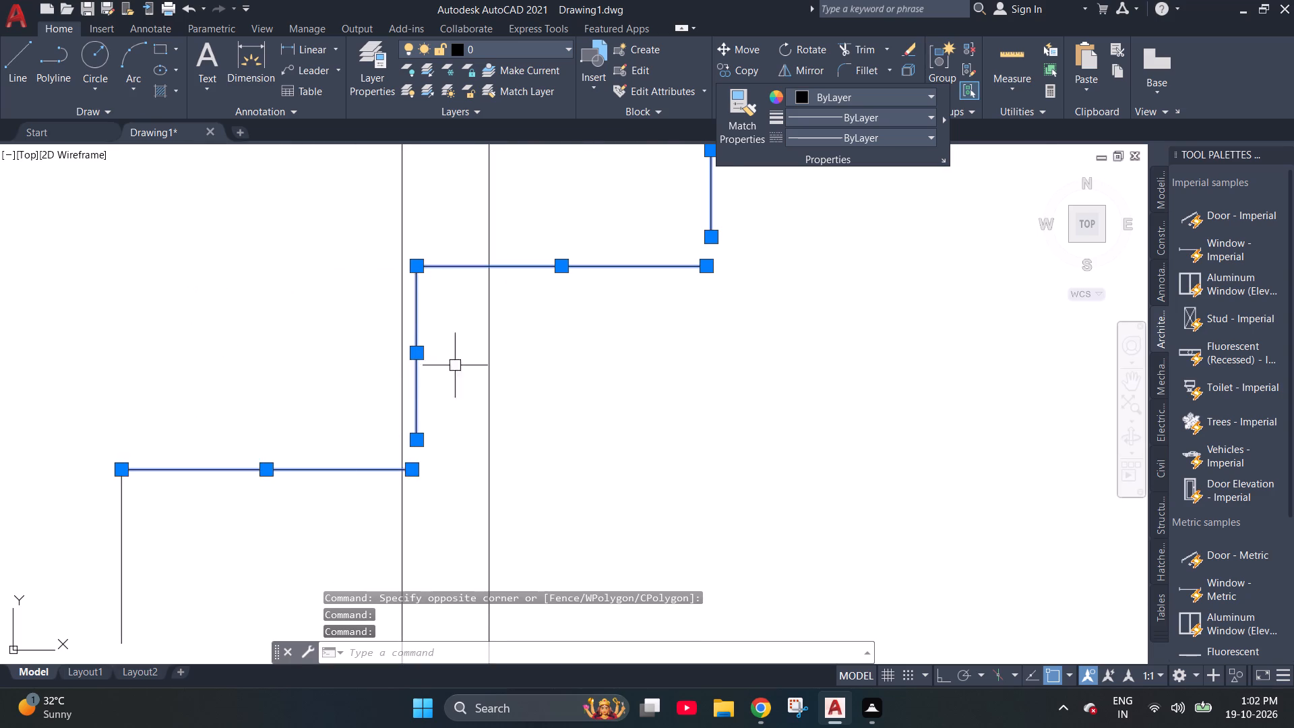
scroll(456, 365, down, 1)
click(327, 459)
click(309, 479)
click(294, 499)
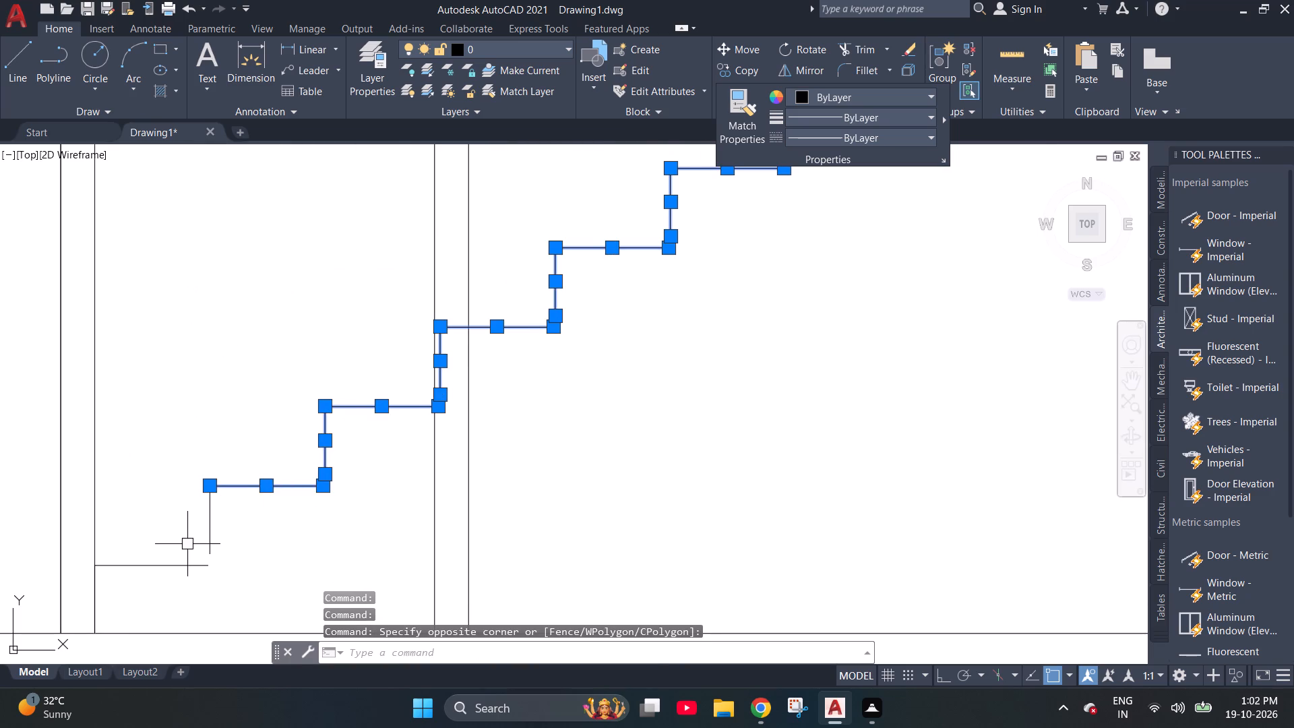
click(211, 531)
click(202, 570)
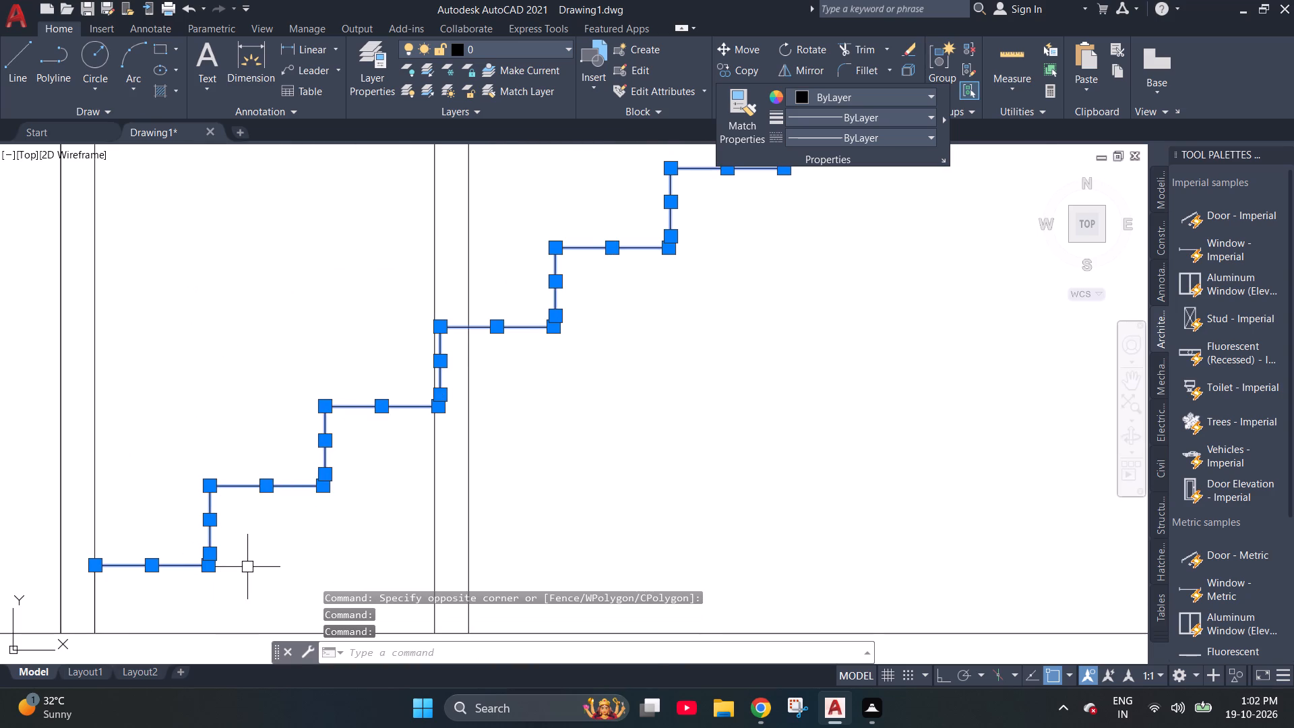
key(j)
key(Return)
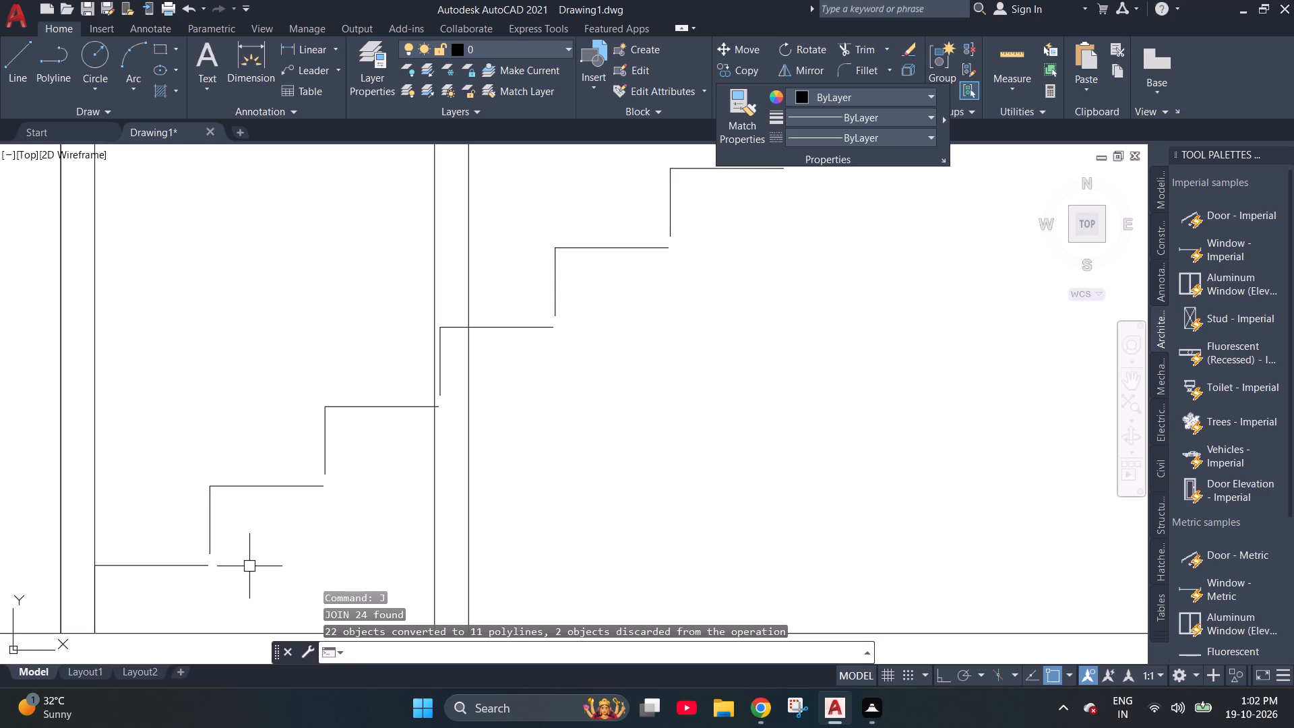
Extend the lower steps' treads and risers to close the gaps between them, from the first tread up to the sixth riser.
key(Escape)
text(ex)
key(space)
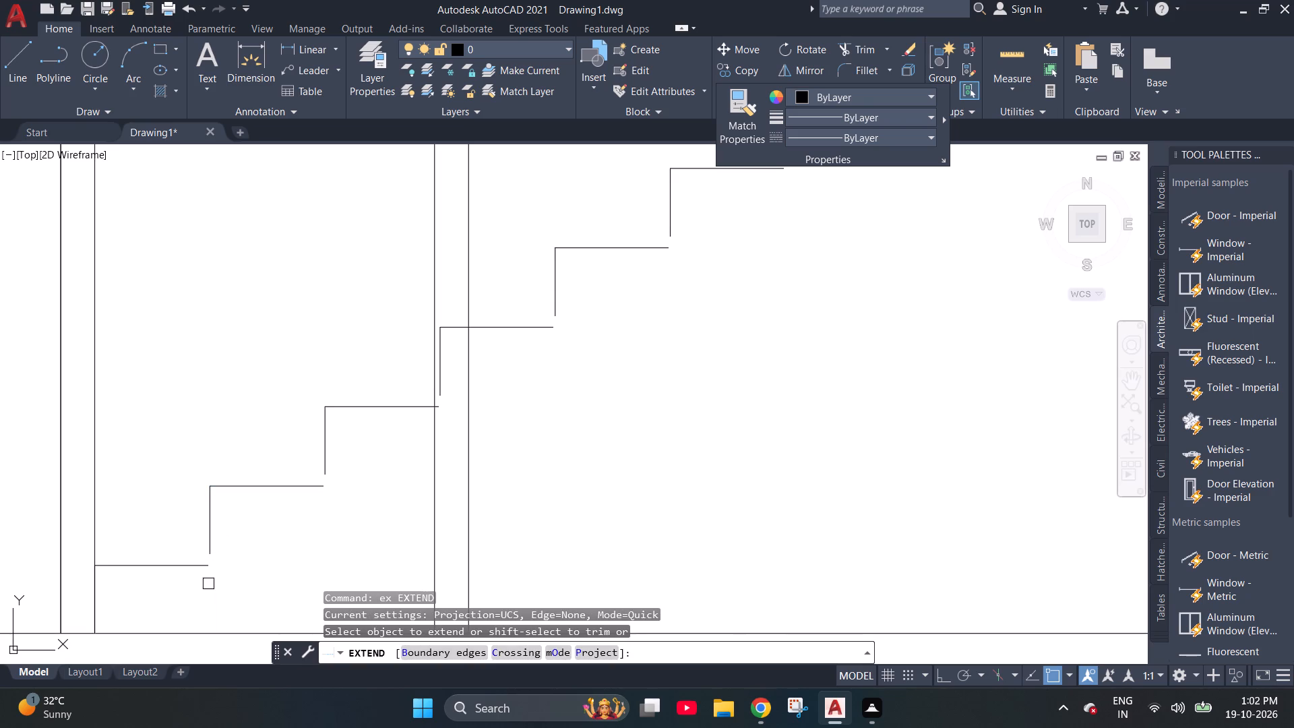
click(179, 560)
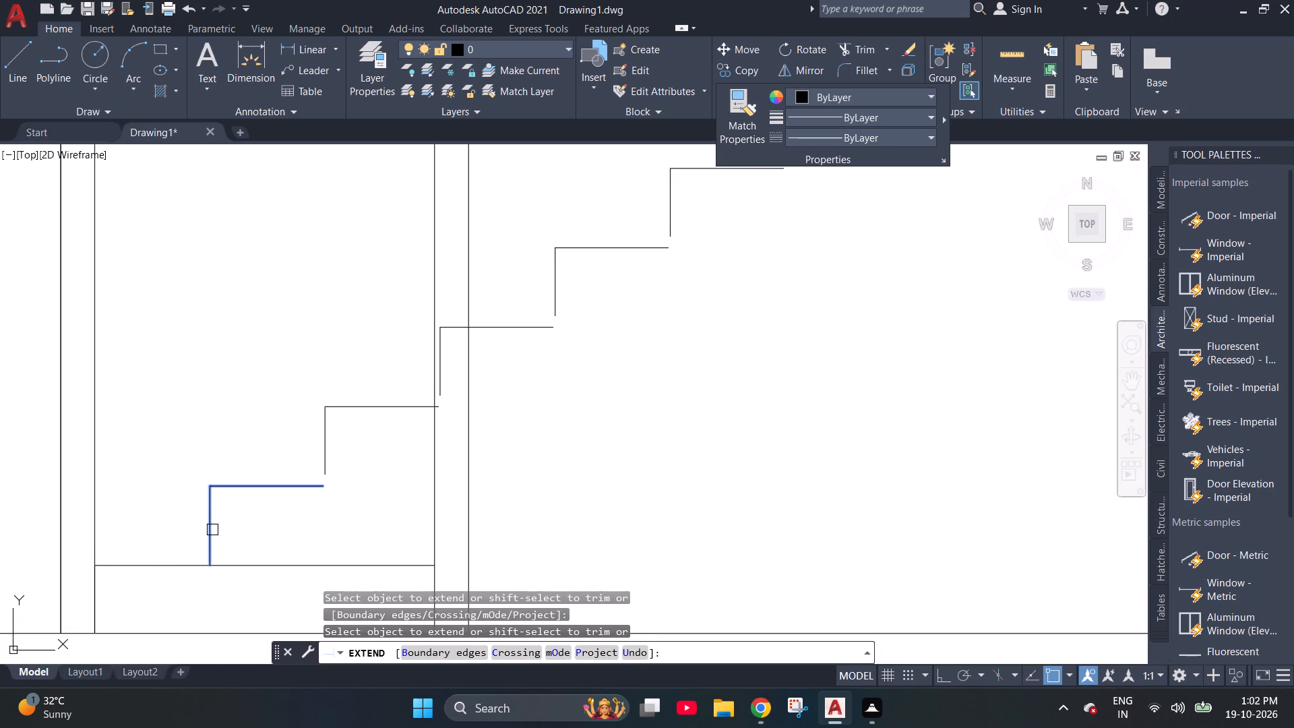
click(208, 531)
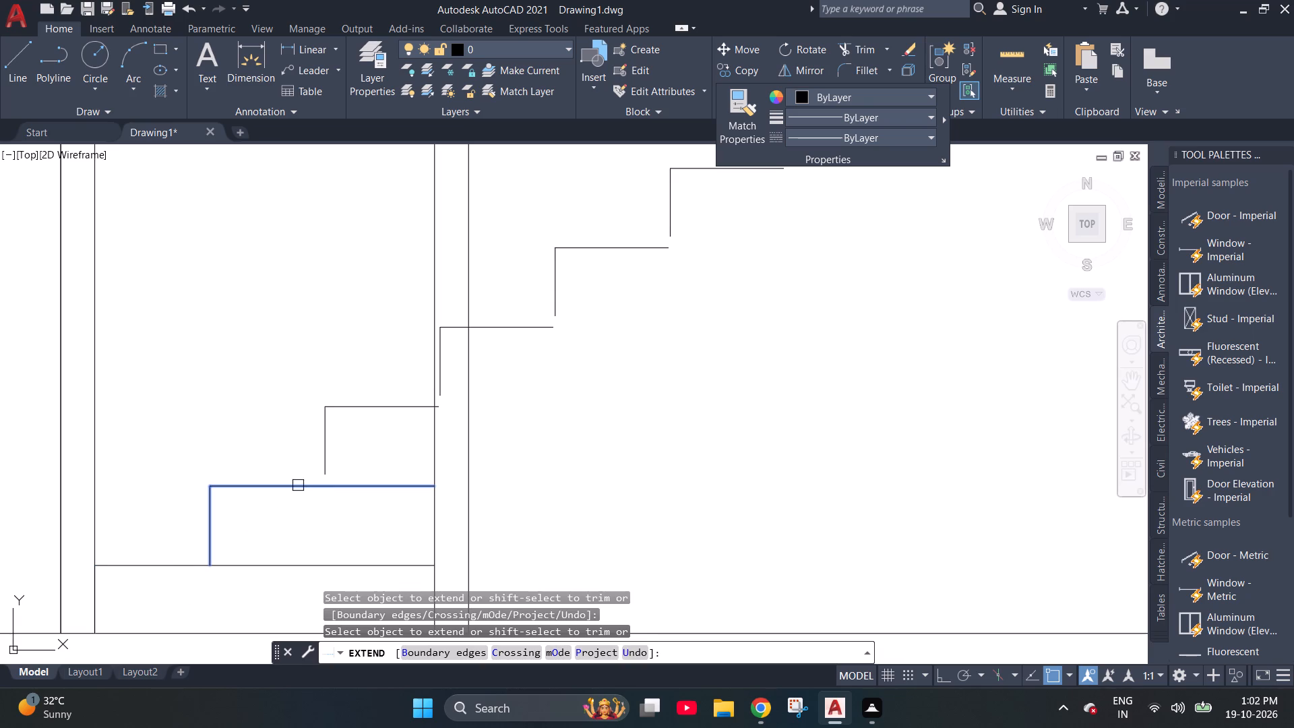
click(298, 485)
click(326, 448)
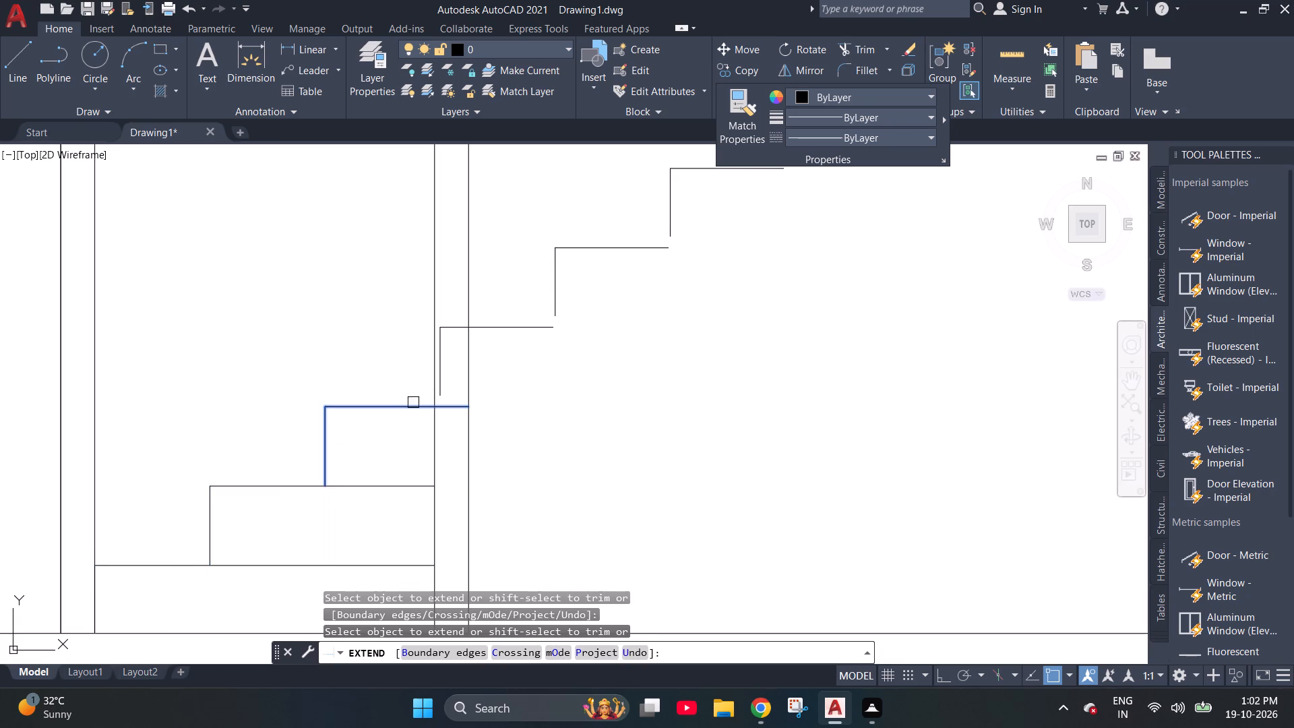
click(413, 402)
click(437, 389)
click(492, 332)
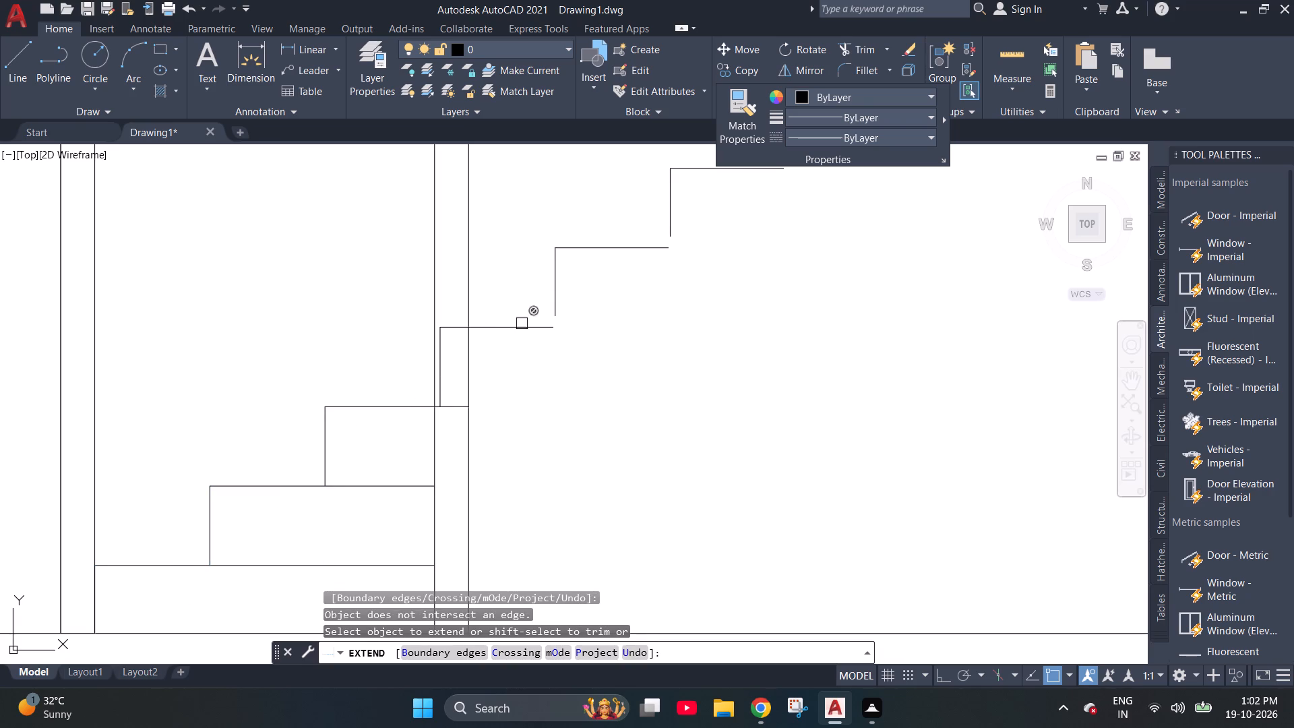
click(522, 327)
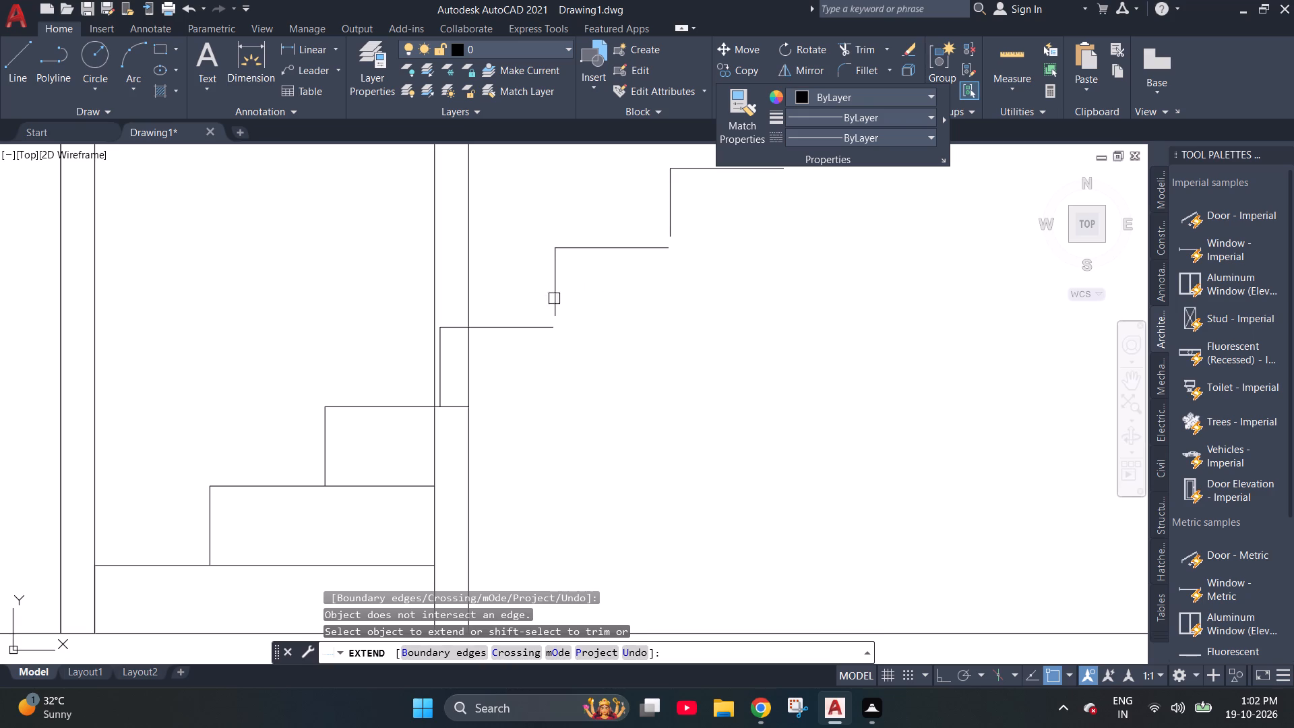
click(562, 297)
click(553, 298)
click(530, 326)
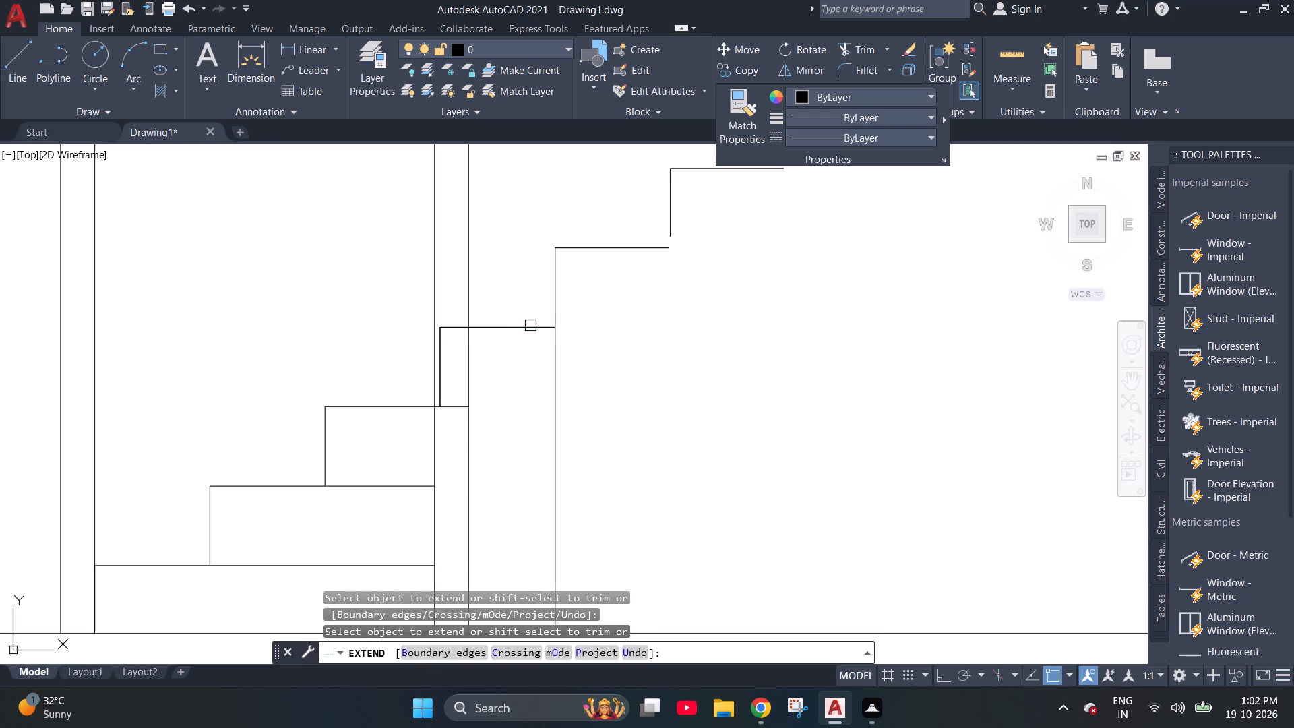
click(673, 214)
click(648, 246)
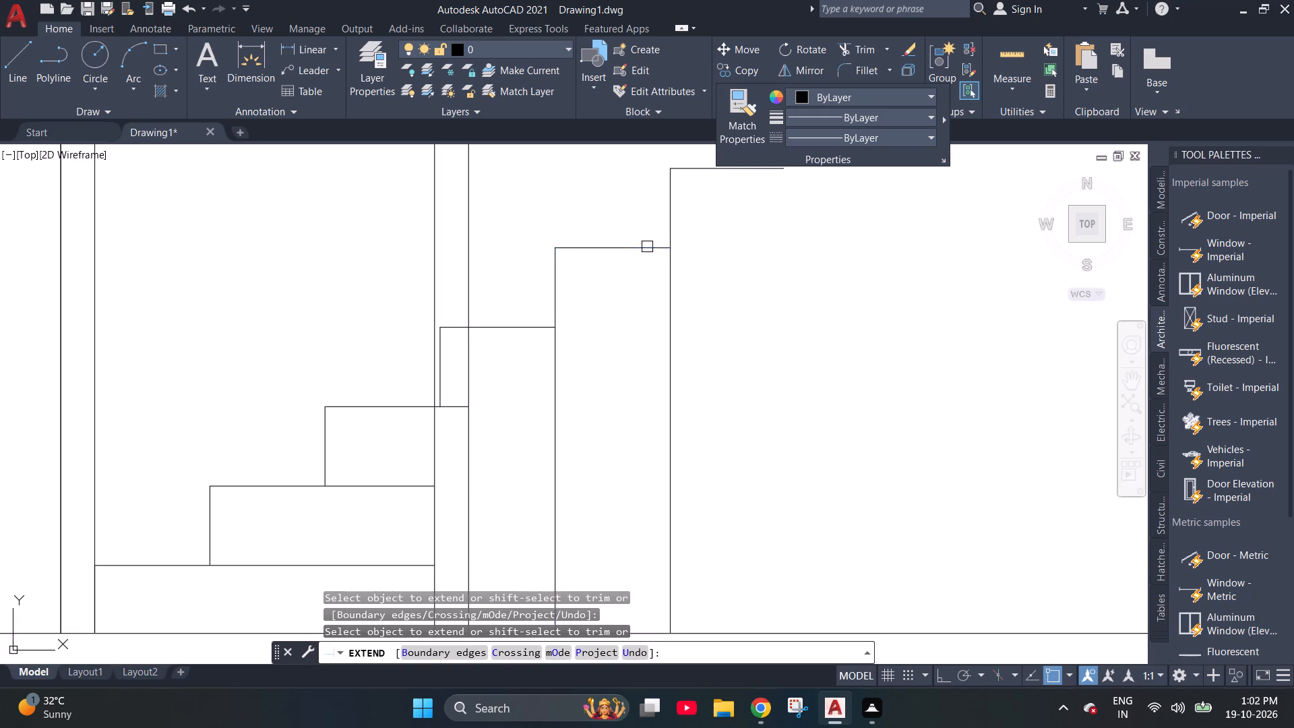
Extend the middle steps' treads and risers to close the gaps, from the sixth tread up to the eleventh riser.
scroll(498, 332, down, 2)
scroll(595, 255, up, 4)
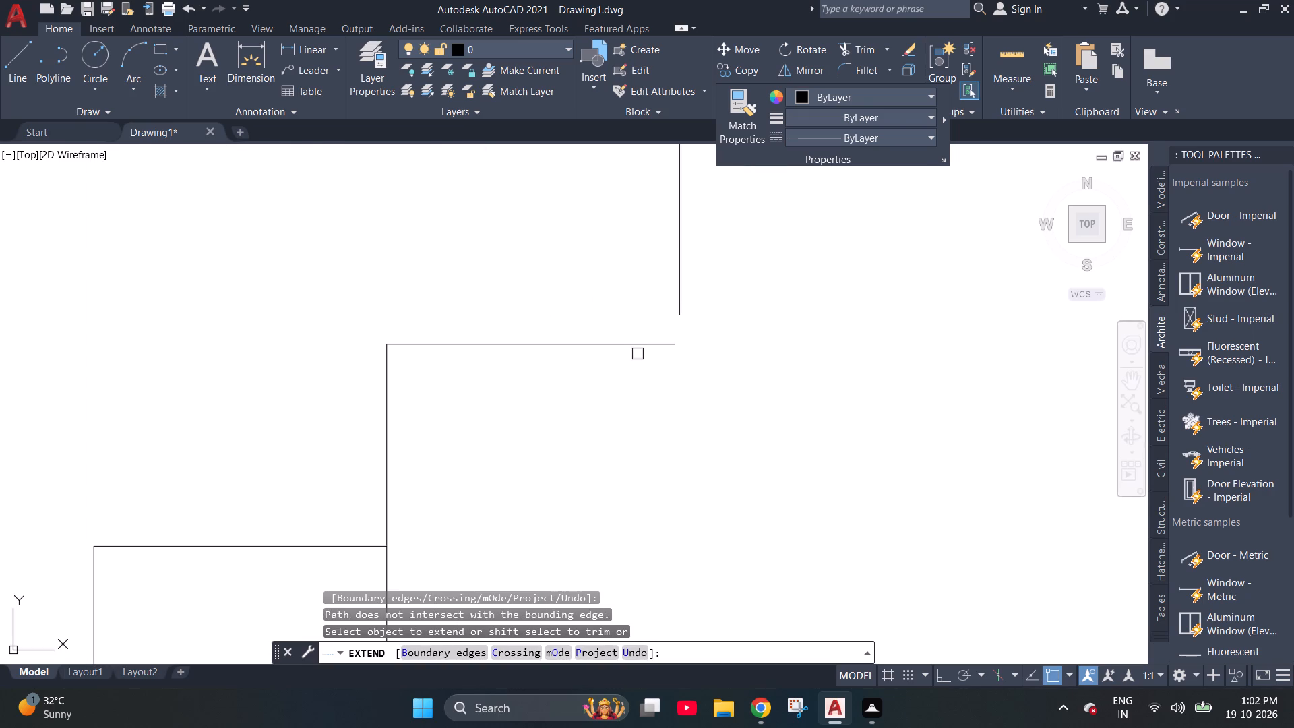
click(643, 345)
click(683, 291)
scroll(642, 325, down, 3)
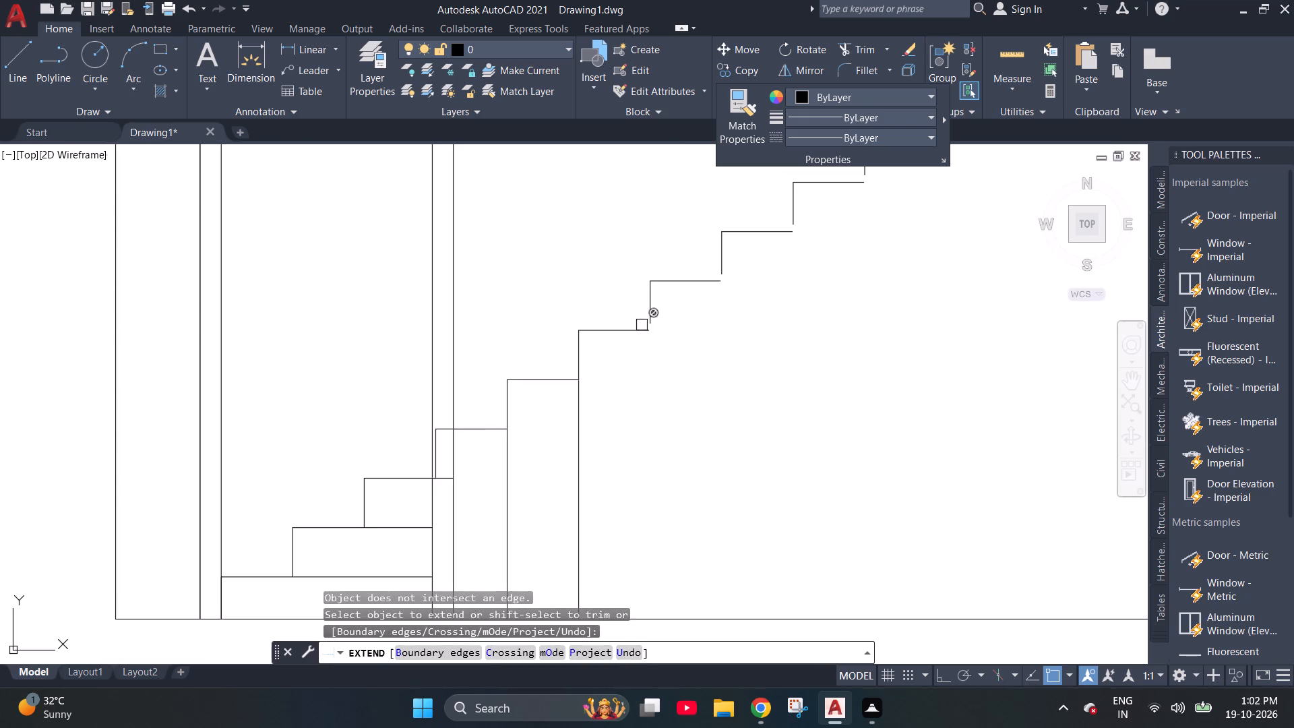
click(650, 313)
click(717, 266)
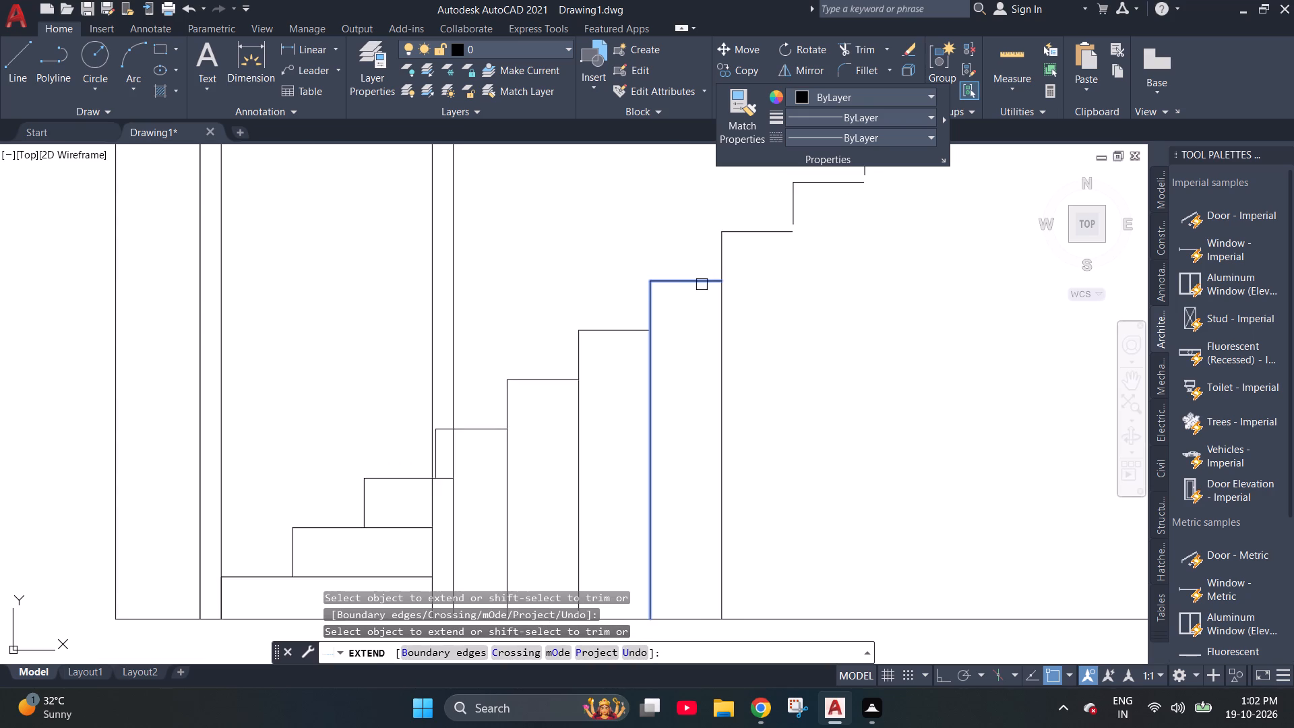
click(702, 284)
click(623, 330)
scroll(528, 350, down, 1)
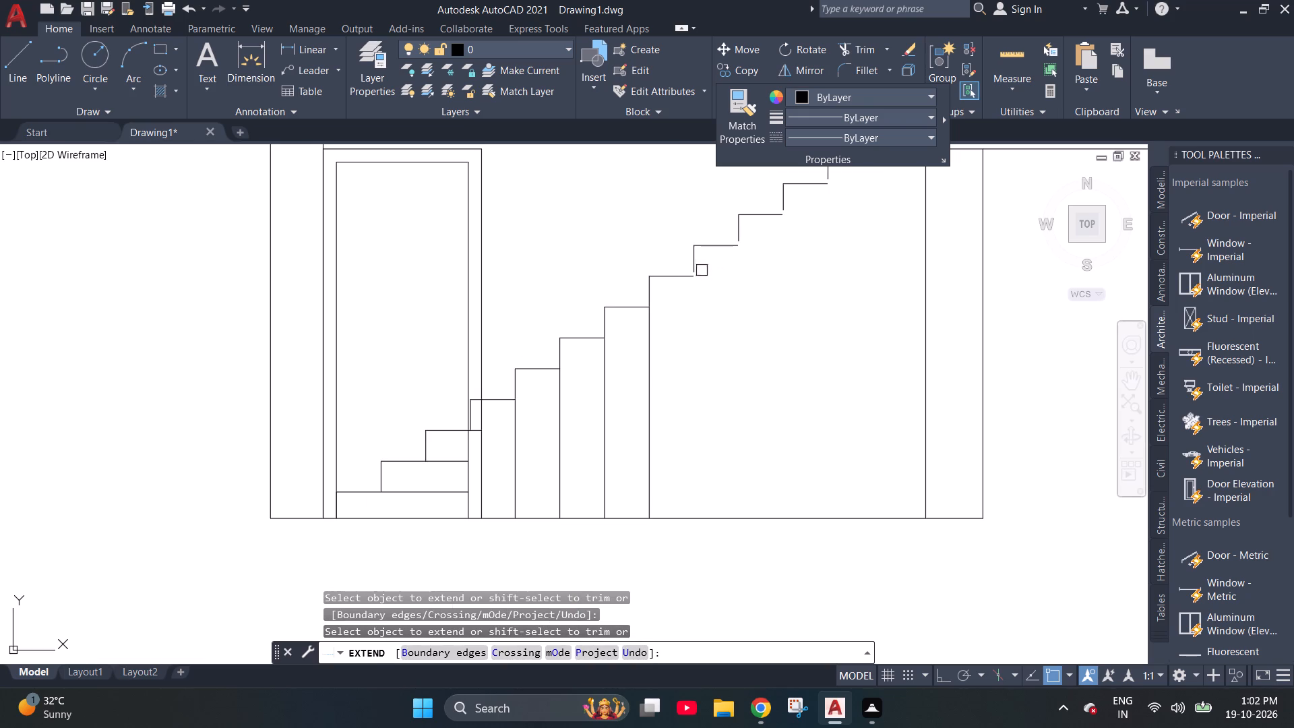
click(694, 268)
click(741, 235)
click(780, 208)
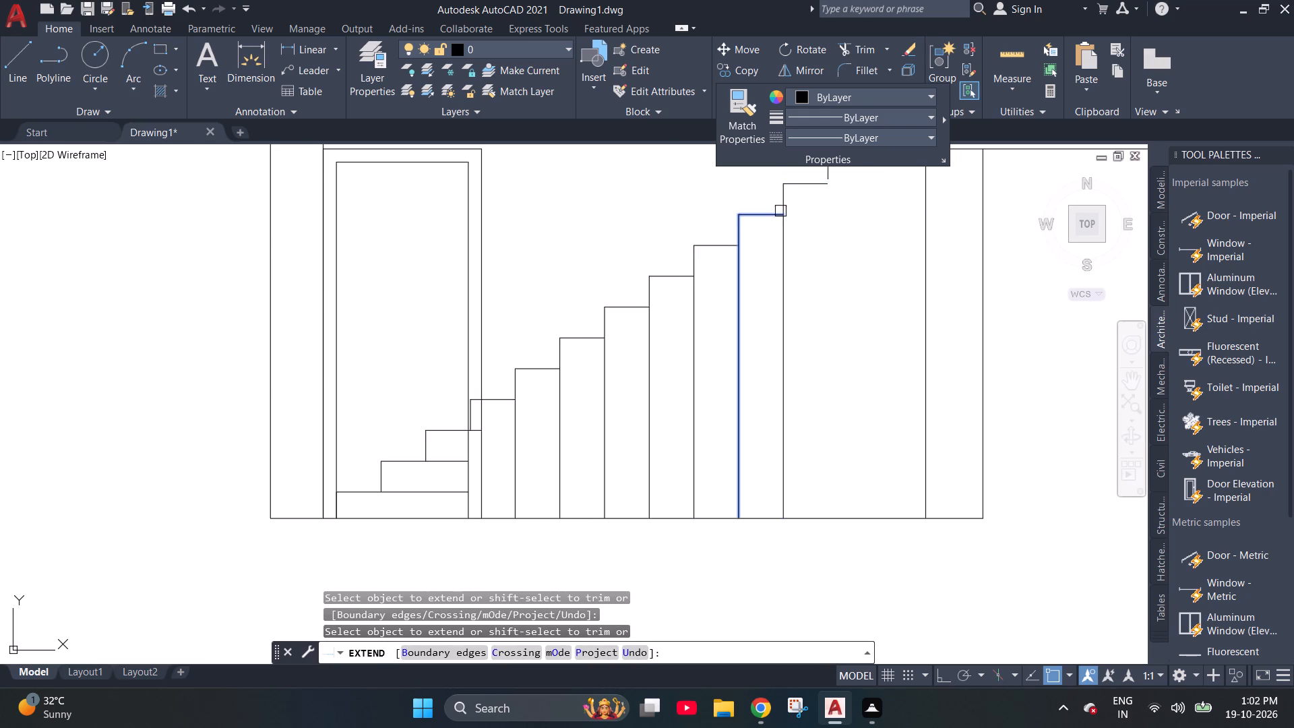
click(679, 279)
click(727, 249)
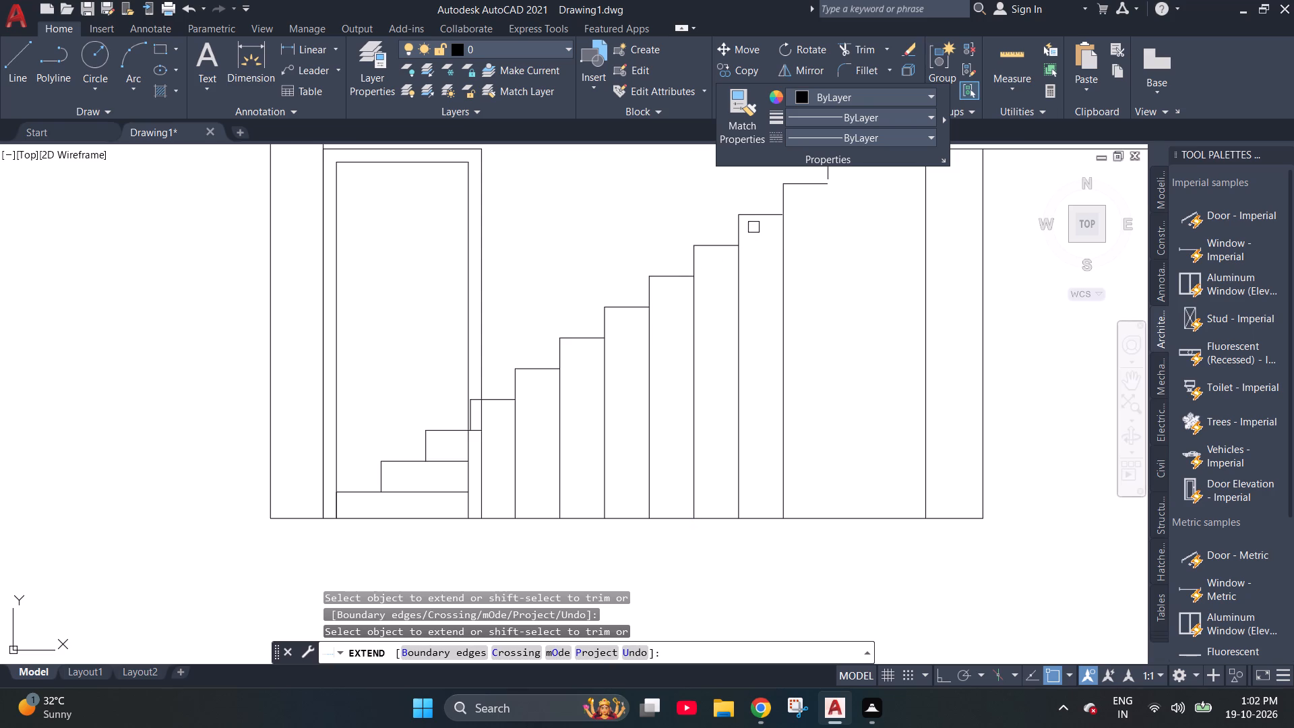
click(756, 220)
scroll(652, 368, down, 1)
key(grave)
key(Escape)
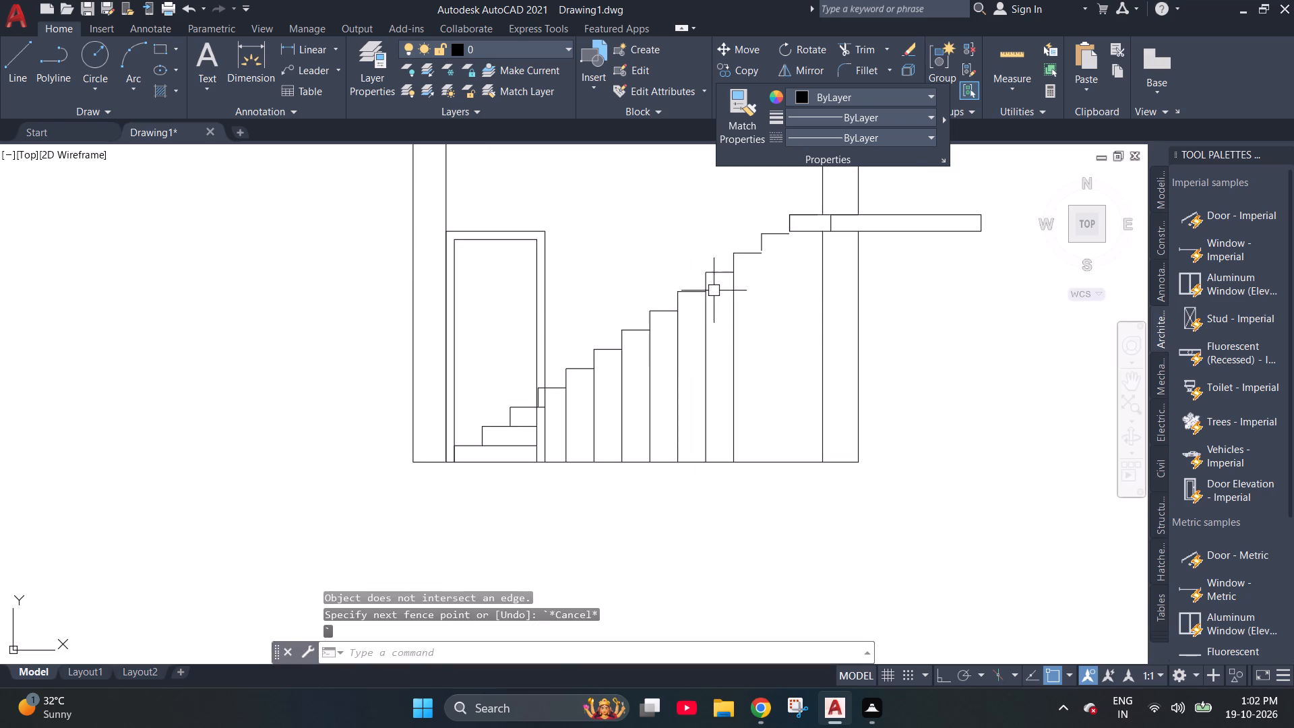
Extend the remaining upper treads and risers so the steps meet each other and the landing slab's end.
key(space)
click(718, 272)
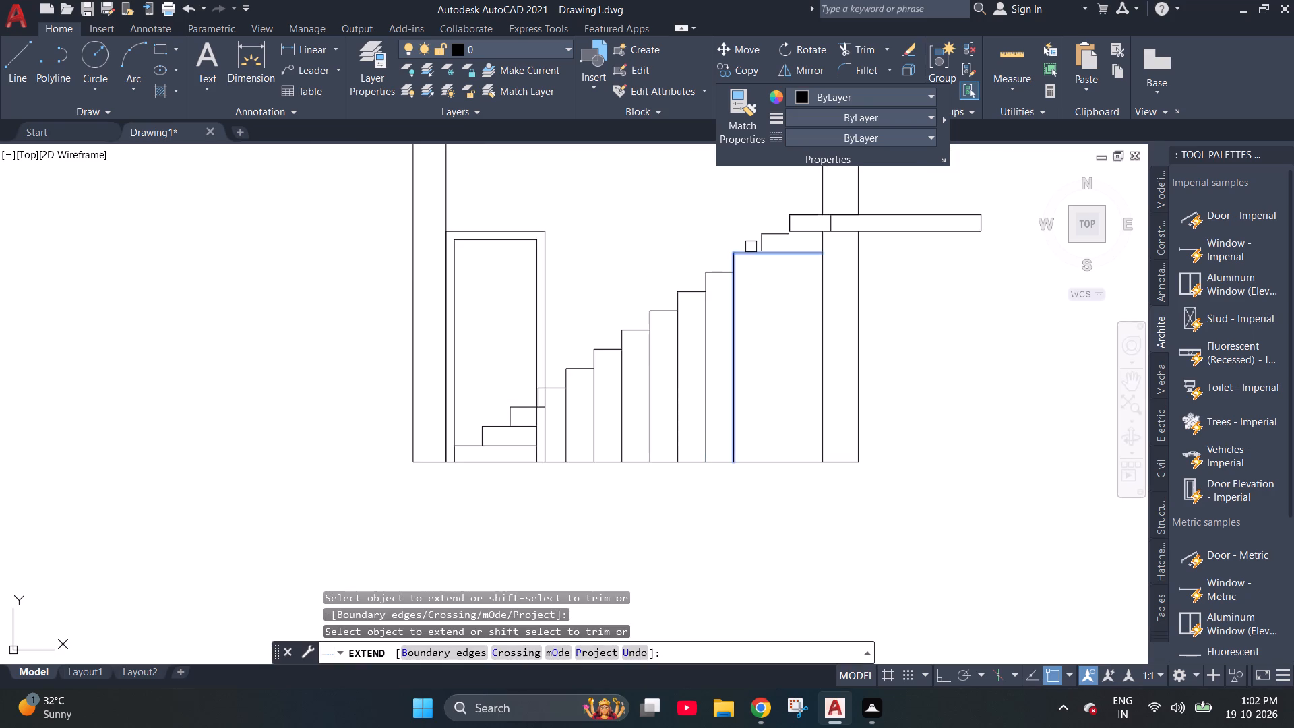
click(758, 245)
click(745, 247)
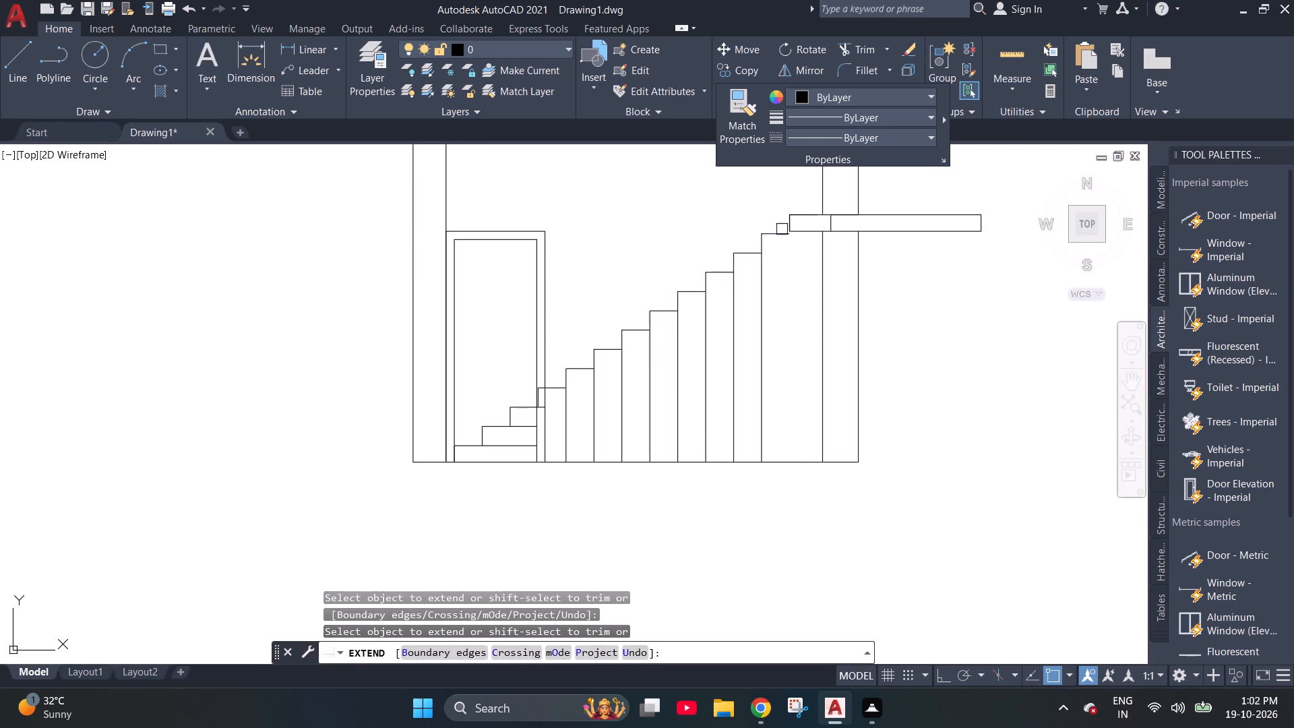
click(789, 223)
click(778, 236)
key(Escape)
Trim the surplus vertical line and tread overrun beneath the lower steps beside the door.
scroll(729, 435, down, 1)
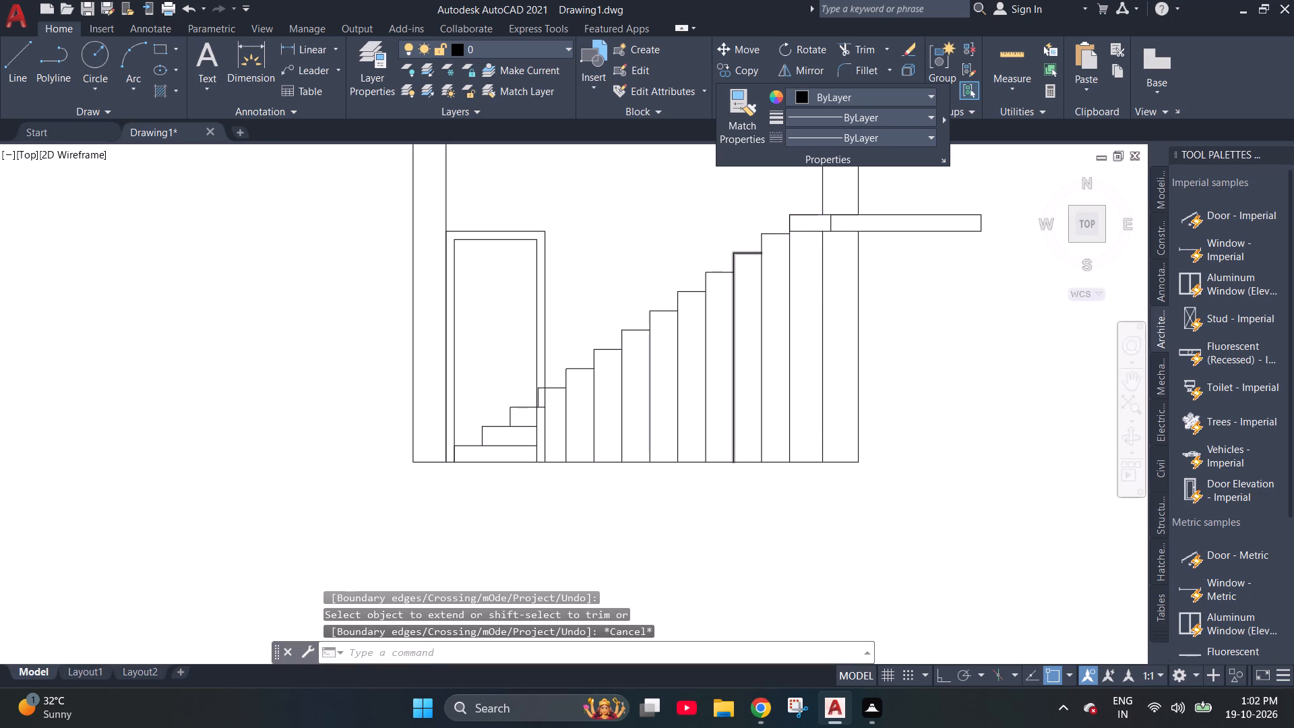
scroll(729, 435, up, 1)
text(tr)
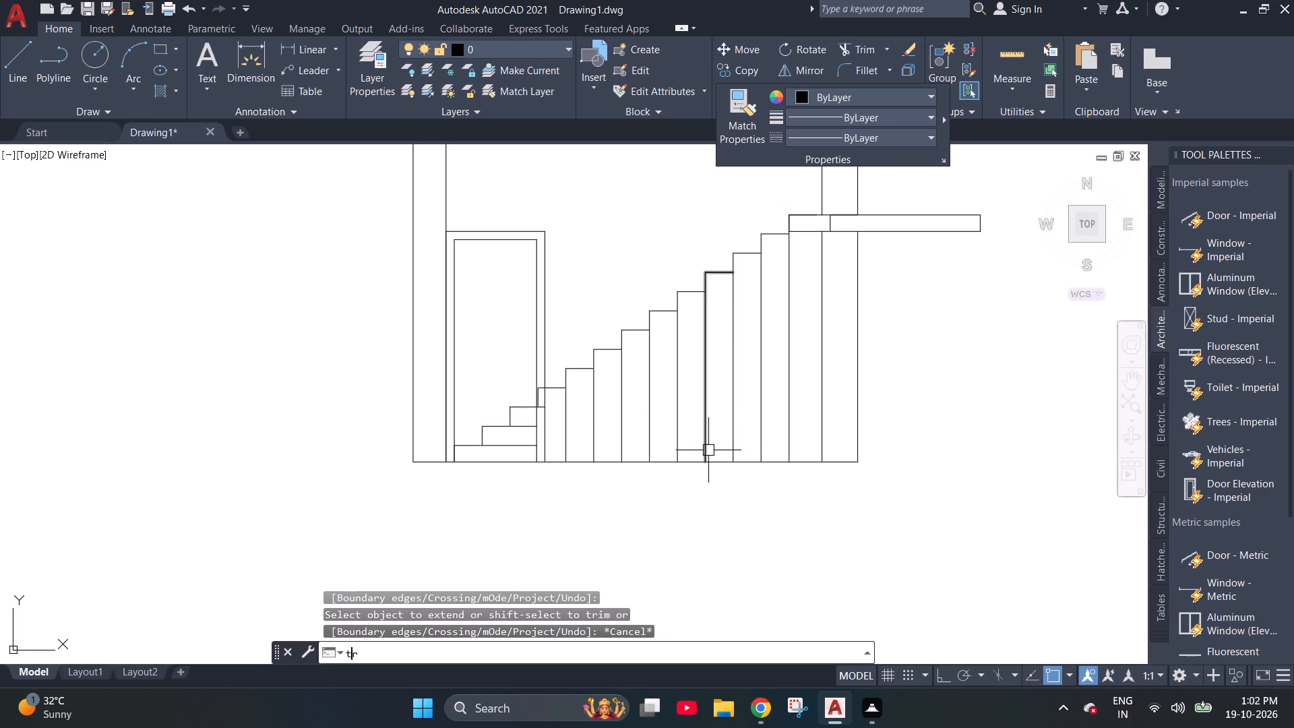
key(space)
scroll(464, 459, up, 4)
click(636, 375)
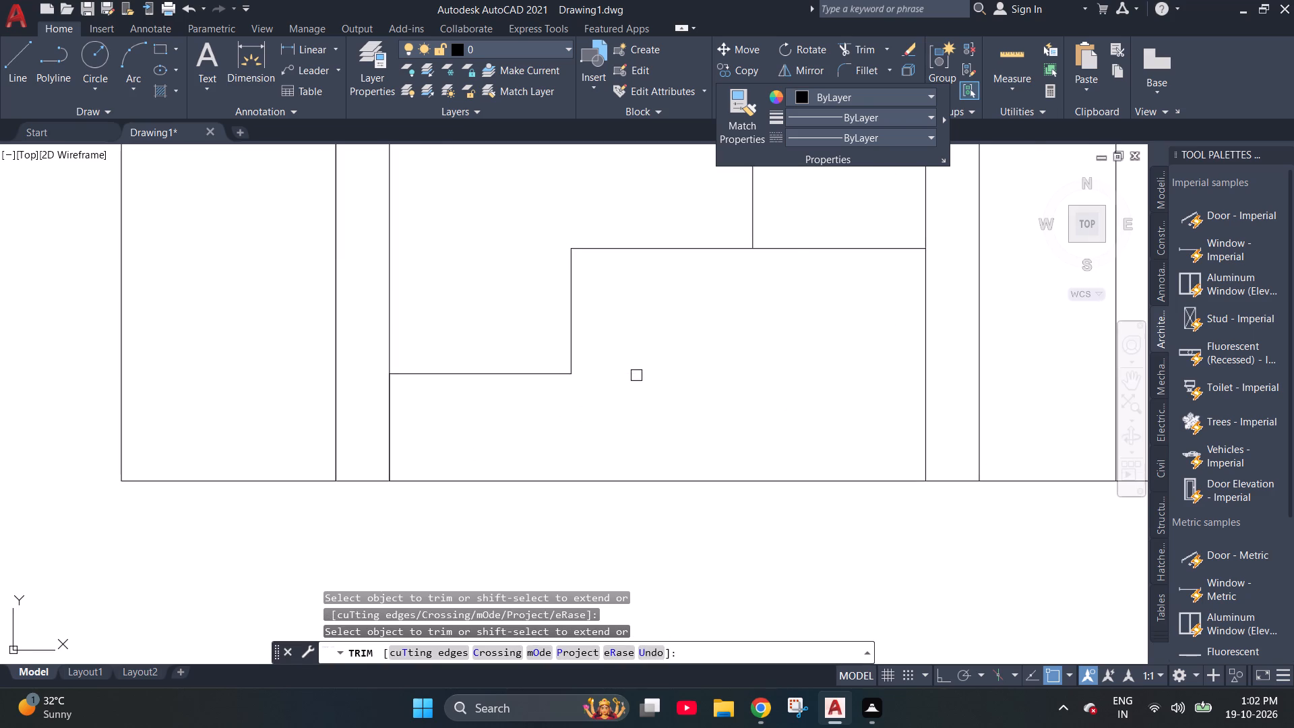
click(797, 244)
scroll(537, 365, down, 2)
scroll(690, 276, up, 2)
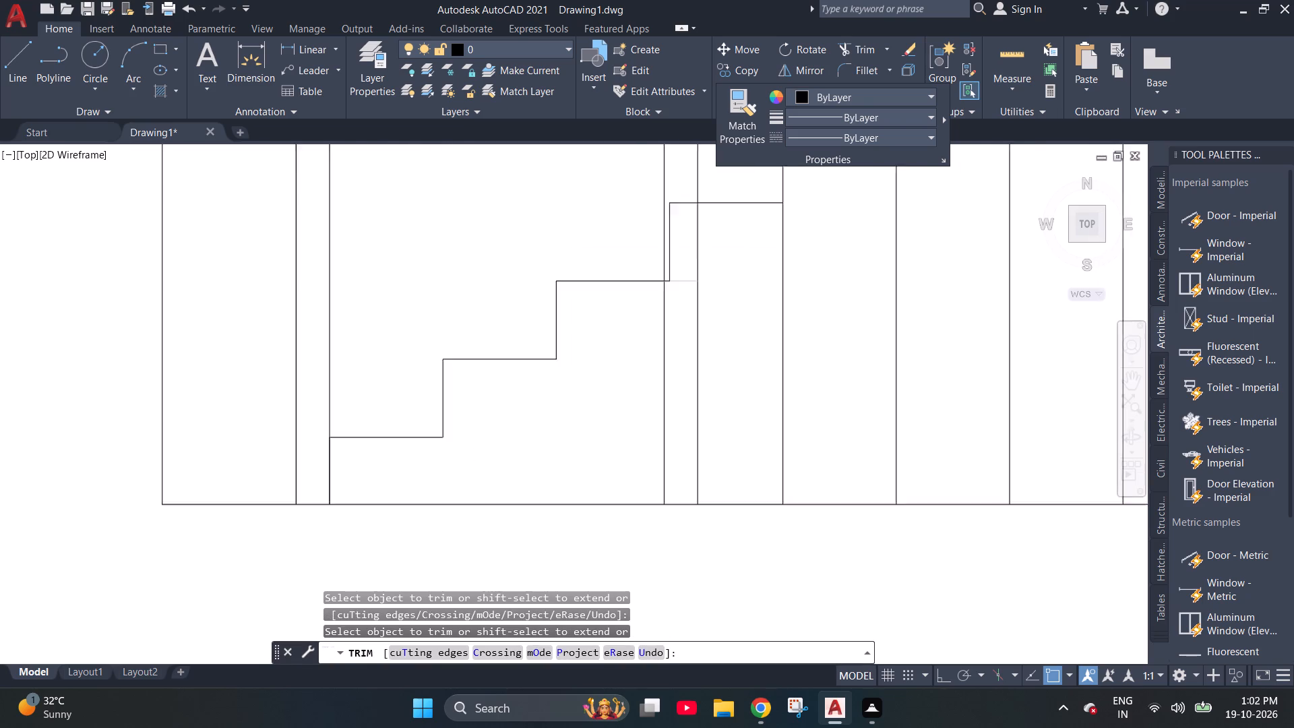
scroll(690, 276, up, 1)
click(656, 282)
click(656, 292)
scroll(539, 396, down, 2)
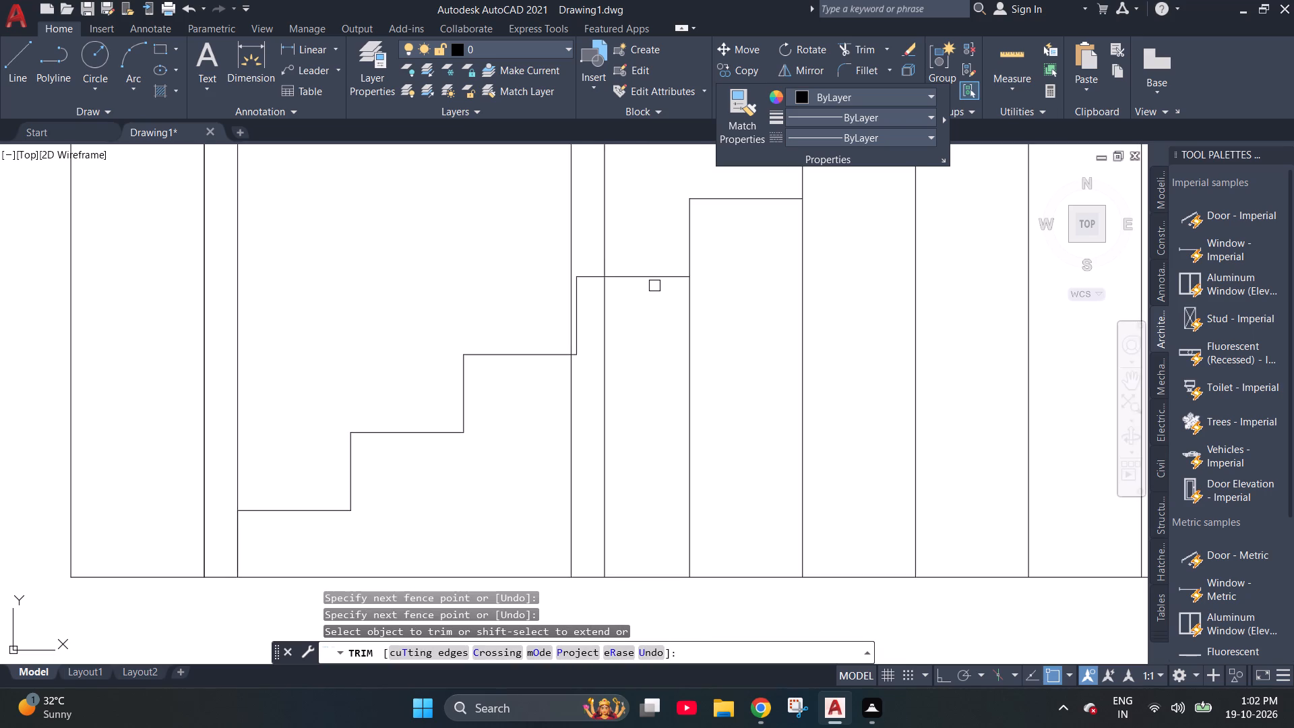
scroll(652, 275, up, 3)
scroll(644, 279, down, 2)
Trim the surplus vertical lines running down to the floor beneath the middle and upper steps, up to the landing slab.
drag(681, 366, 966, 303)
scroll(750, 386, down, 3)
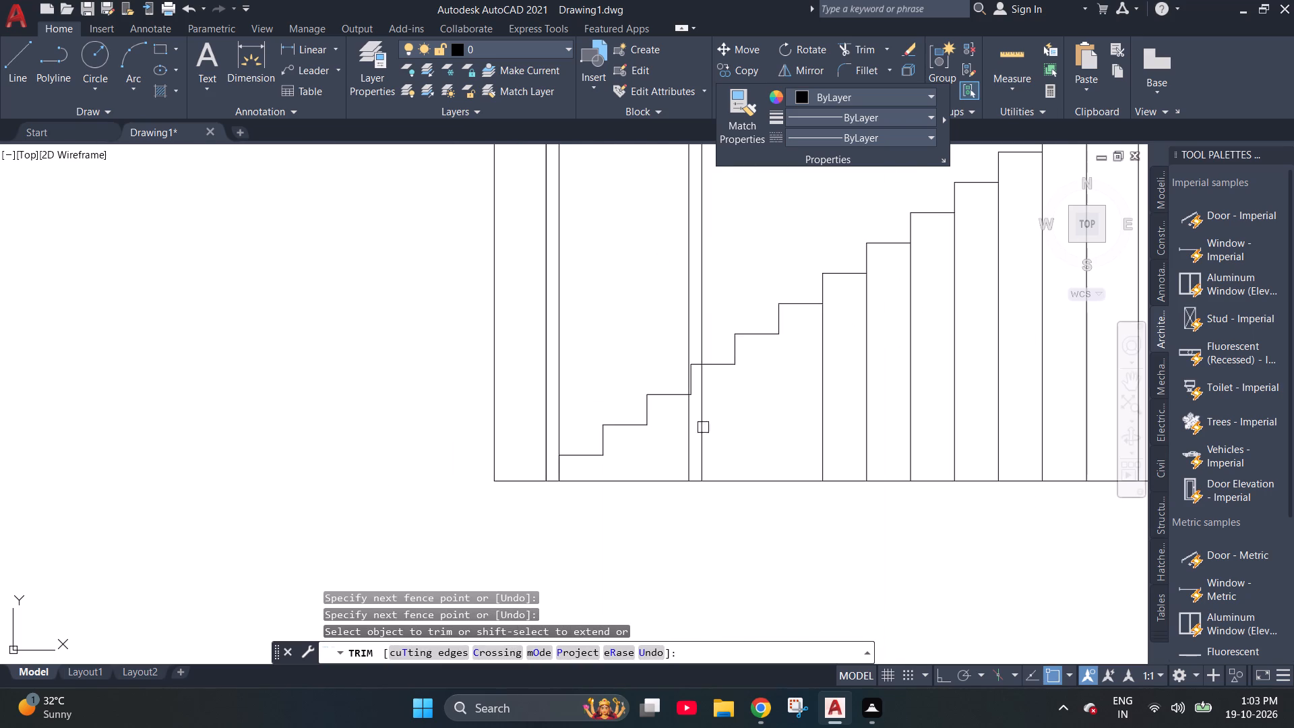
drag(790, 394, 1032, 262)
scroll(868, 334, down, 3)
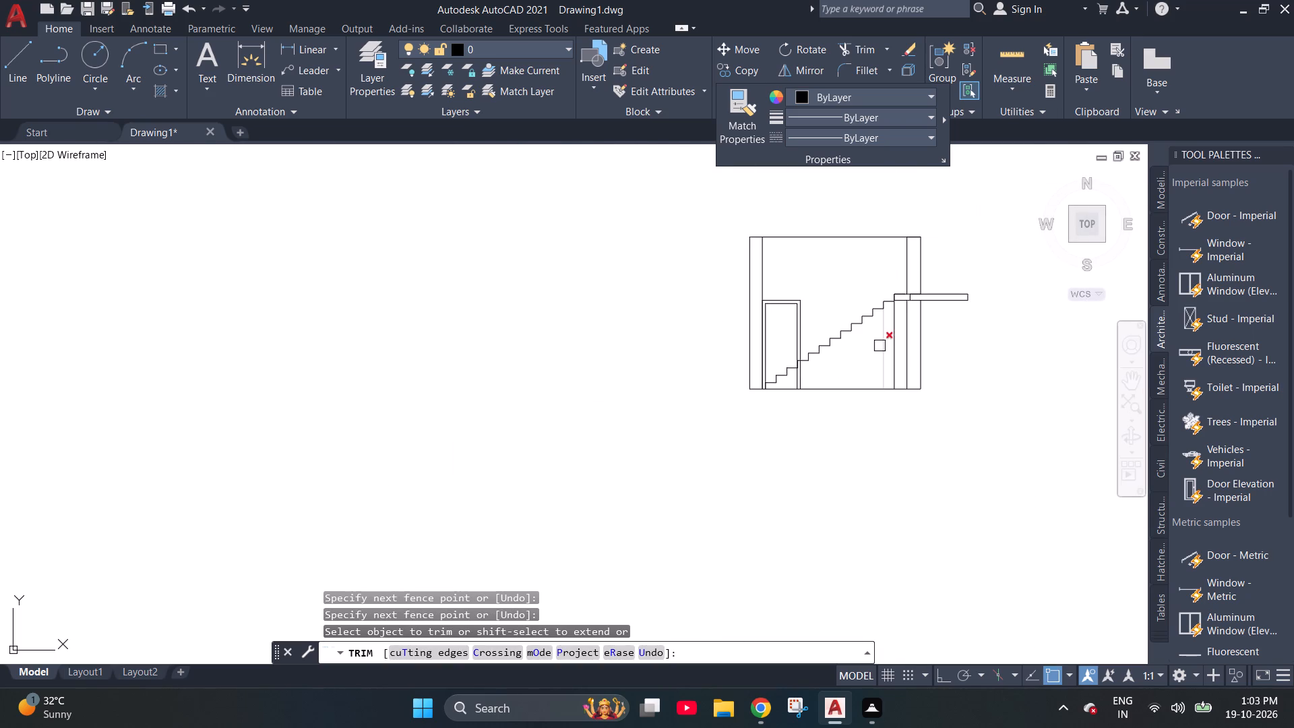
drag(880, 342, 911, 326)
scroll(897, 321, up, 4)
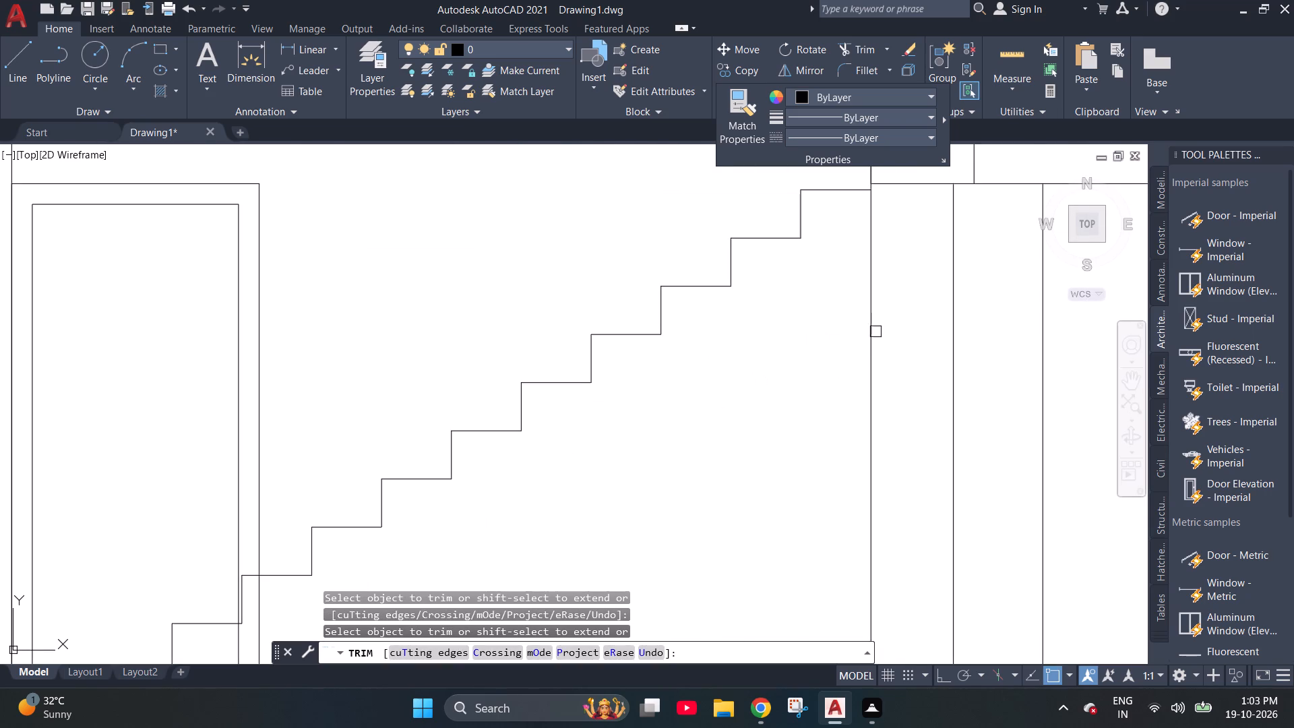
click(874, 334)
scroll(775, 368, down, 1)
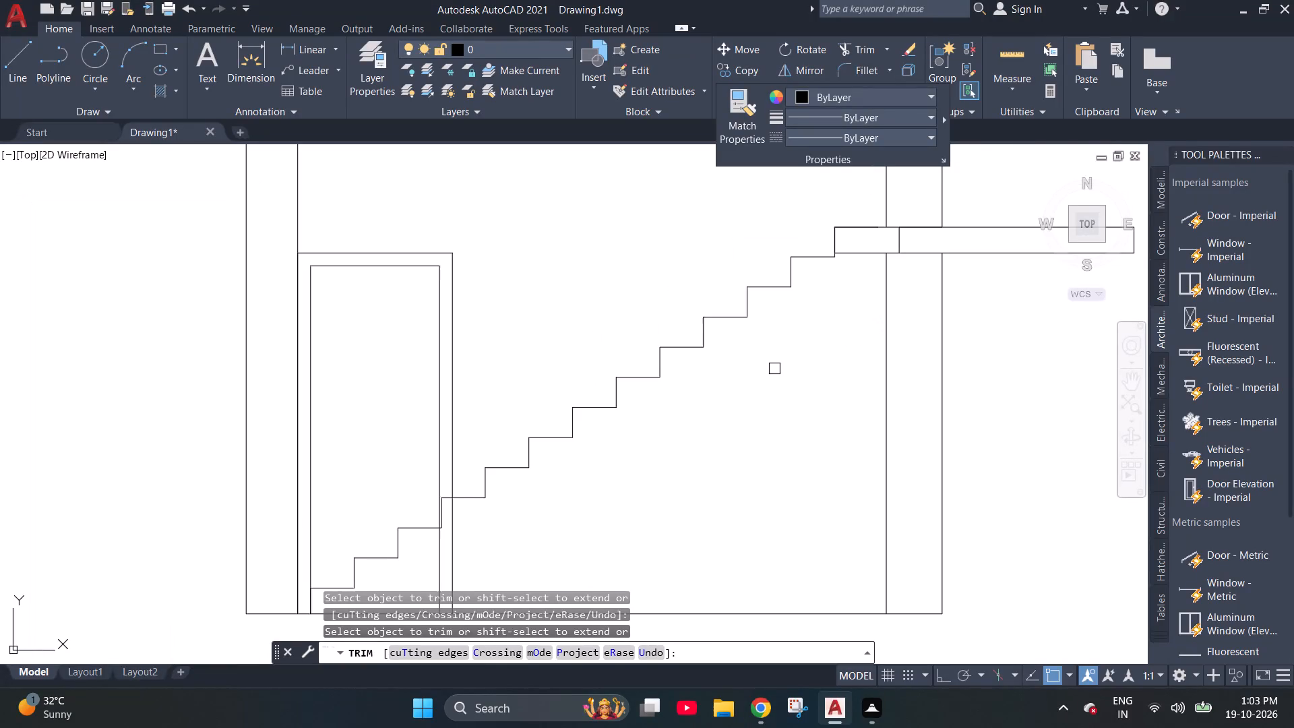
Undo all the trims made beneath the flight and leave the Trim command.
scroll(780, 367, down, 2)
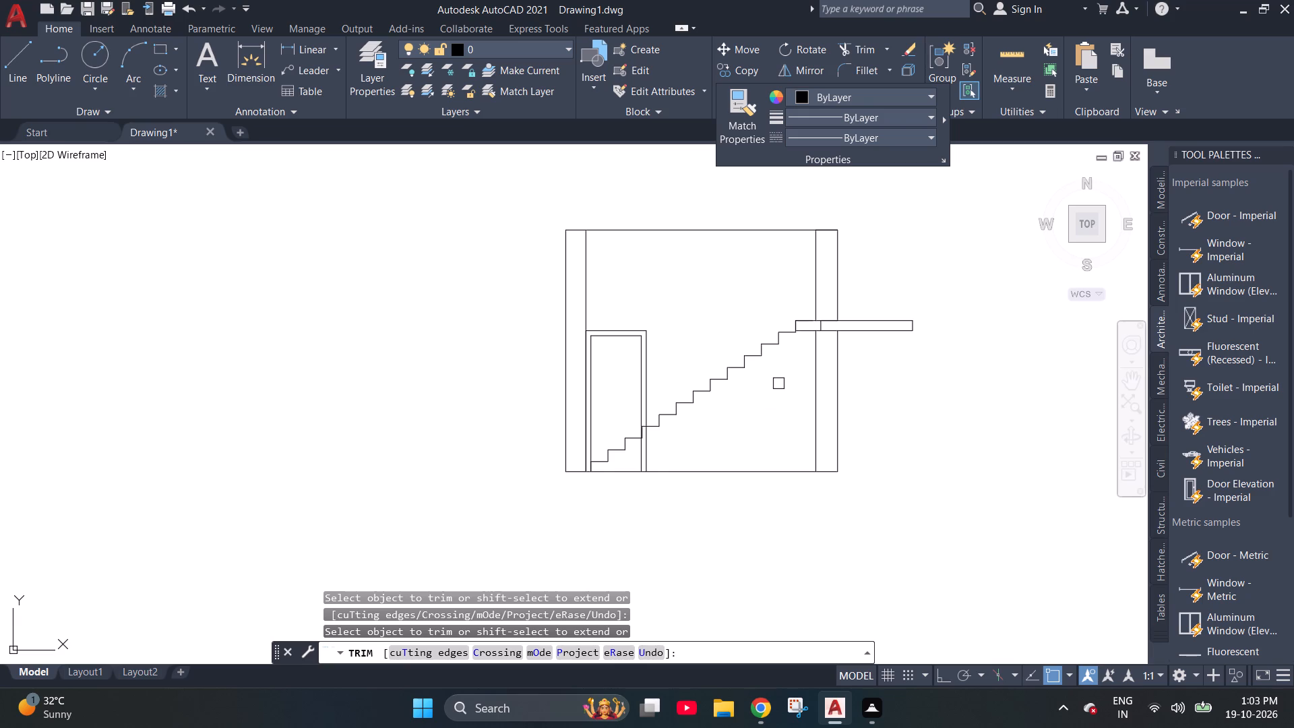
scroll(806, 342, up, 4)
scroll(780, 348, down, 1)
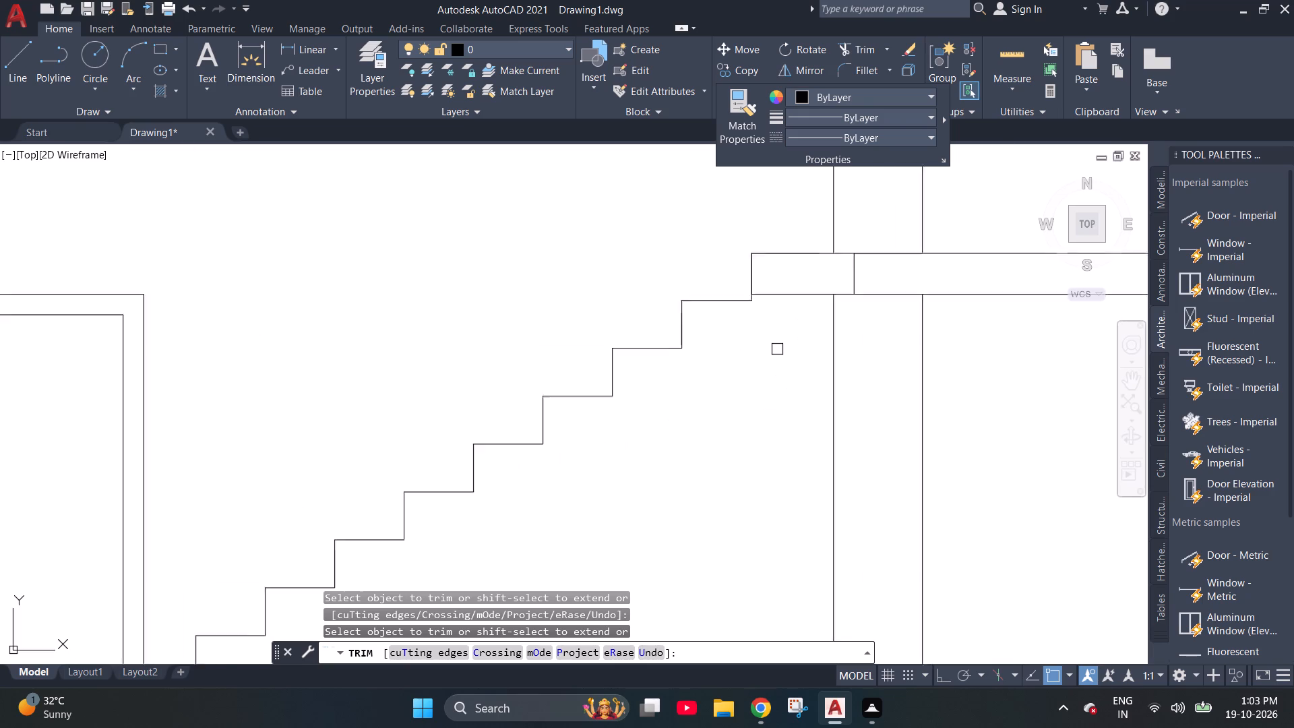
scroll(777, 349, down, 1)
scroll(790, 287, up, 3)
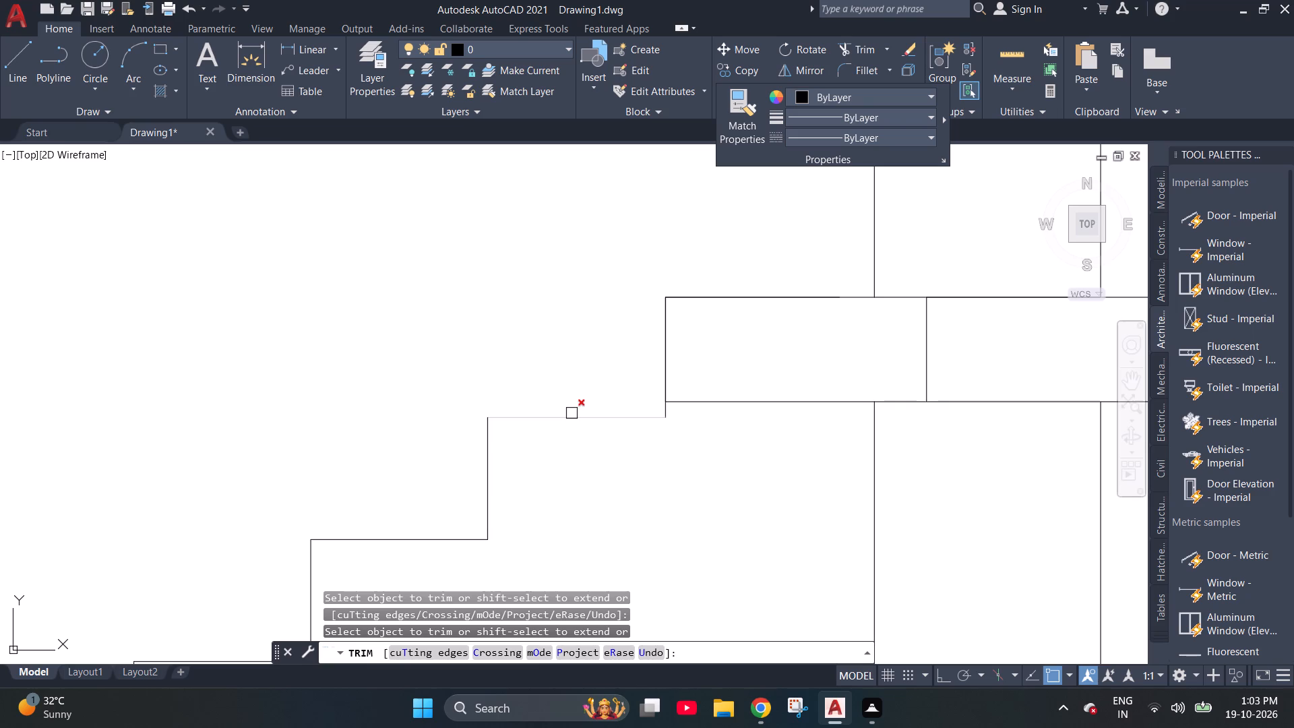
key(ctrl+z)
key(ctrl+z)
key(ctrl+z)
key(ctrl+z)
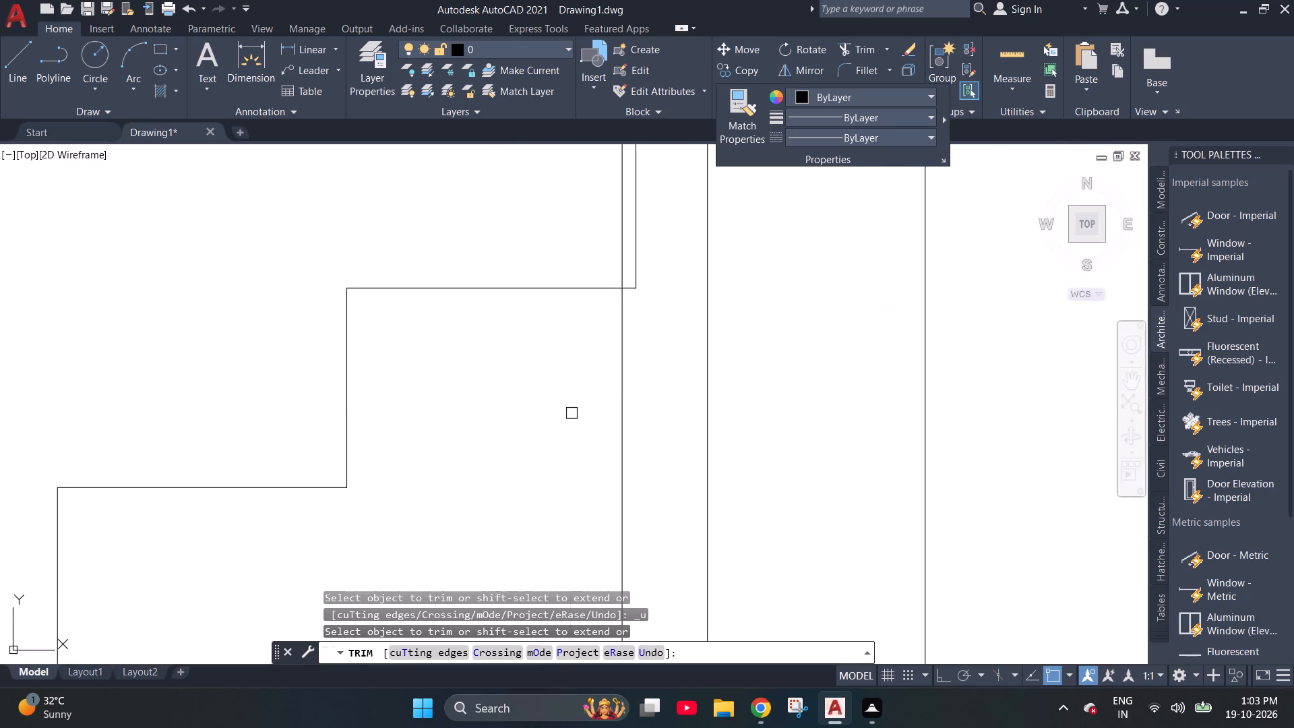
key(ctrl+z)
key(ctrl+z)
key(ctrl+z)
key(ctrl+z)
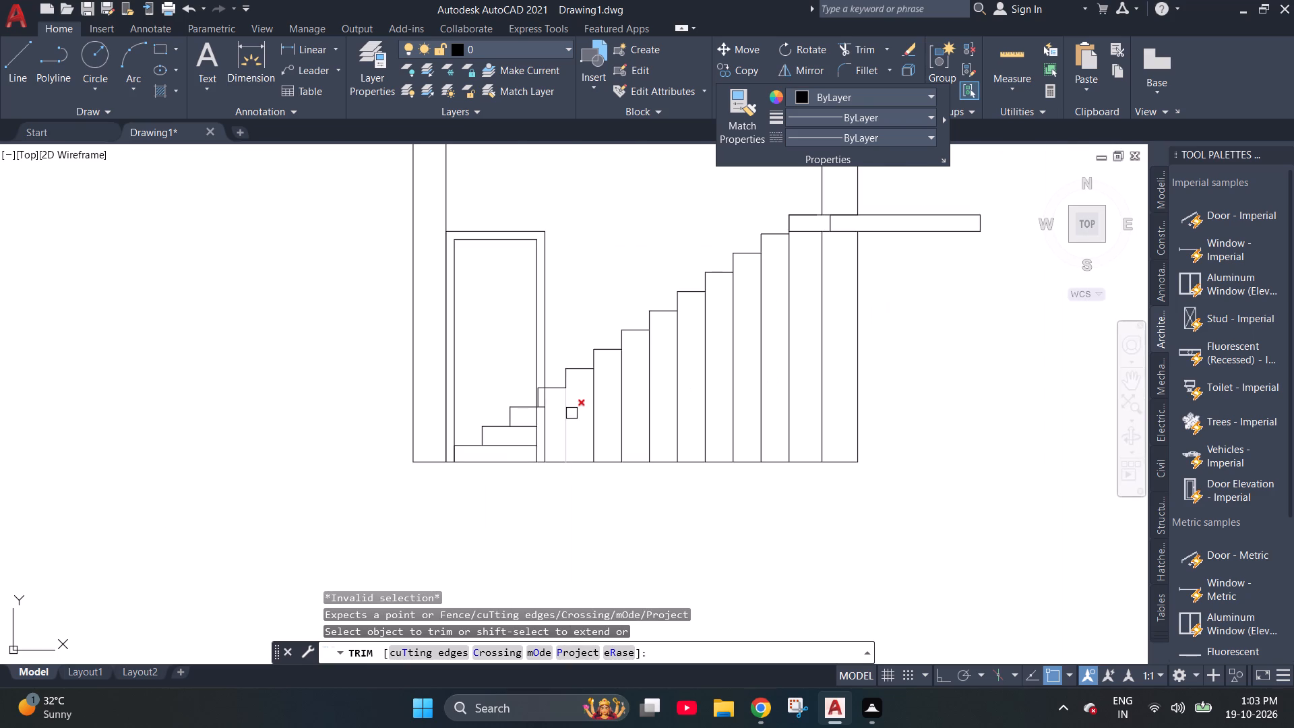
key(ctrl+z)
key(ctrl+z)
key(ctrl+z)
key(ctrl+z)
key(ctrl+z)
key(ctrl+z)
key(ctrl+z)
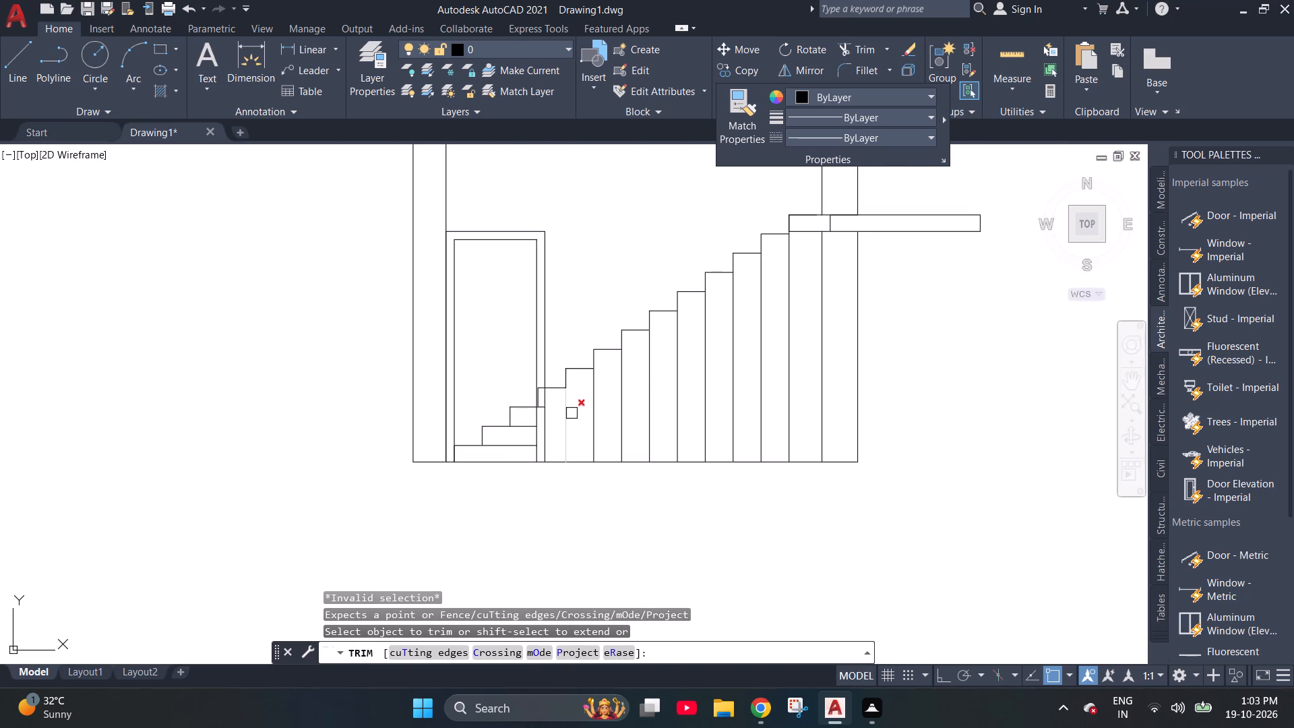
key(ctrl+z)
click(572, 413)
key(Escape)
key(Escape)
Undo the earlier extensions, join, move, erasure and copied steps, back to the single first riser and tread.
key(ctrl+z)
key(ctrl+z)
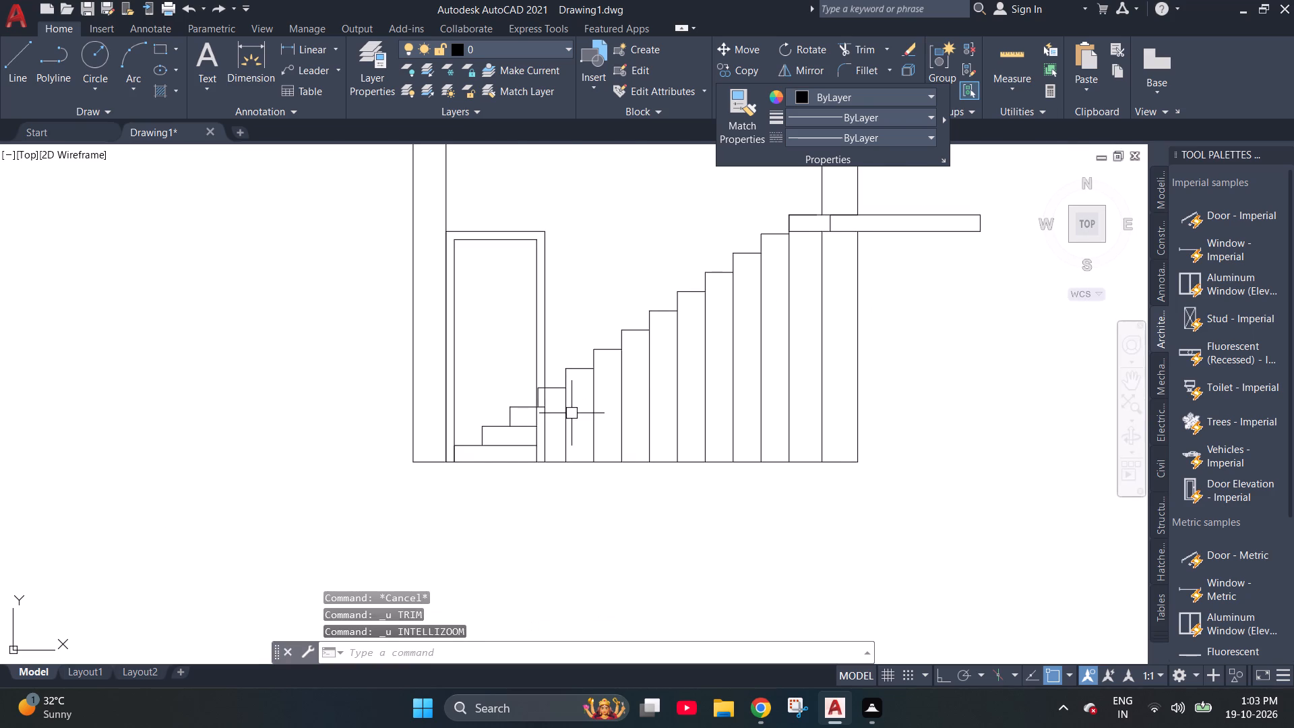
key(ctrl+z)
key(ctrl+z)
key(ctrl+z)
key(ctrl+z)
key(ctrl+z)
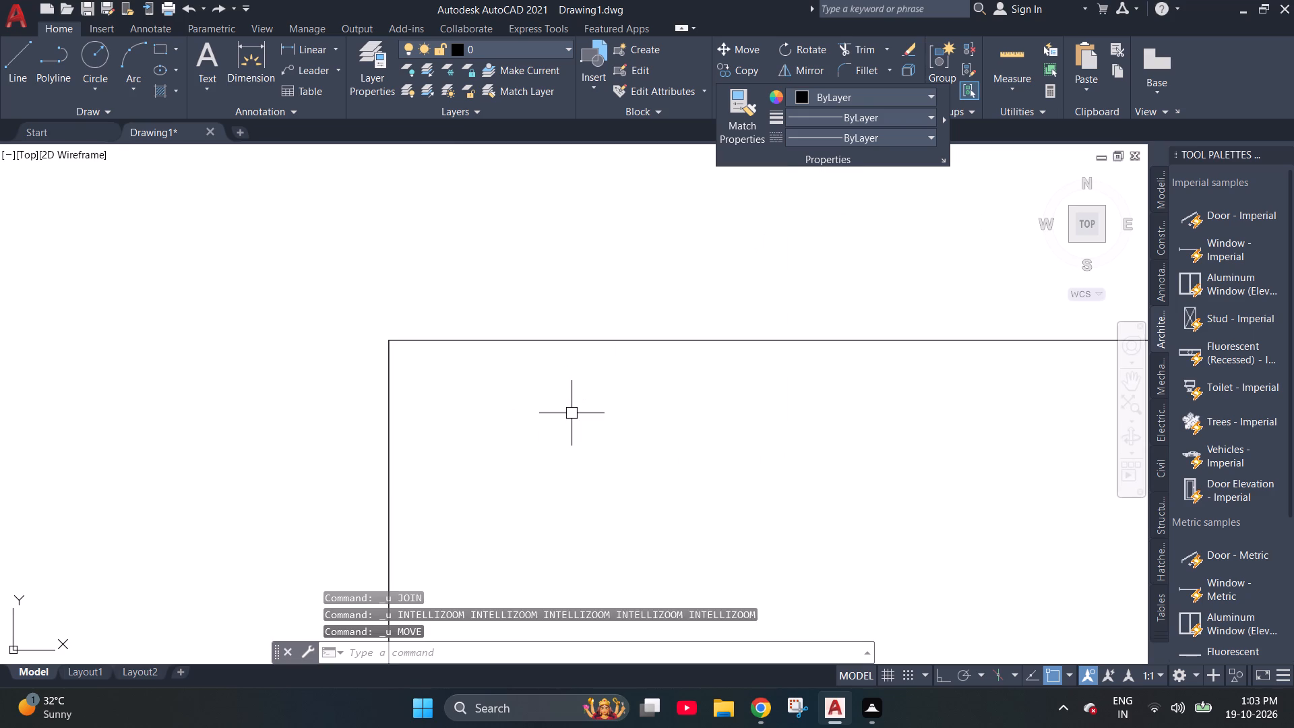
key(ctrl+z)
key(ctrl+z)
key(ctrl+z)
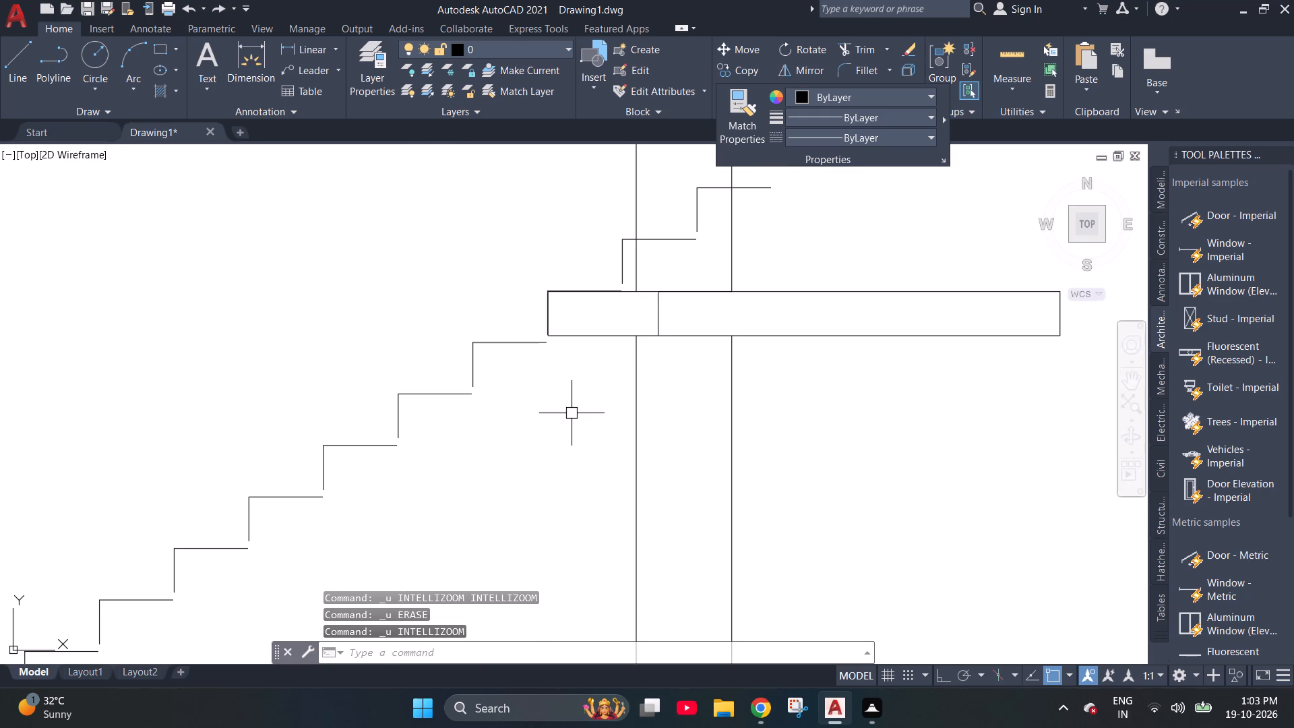
key(ctrl+z)
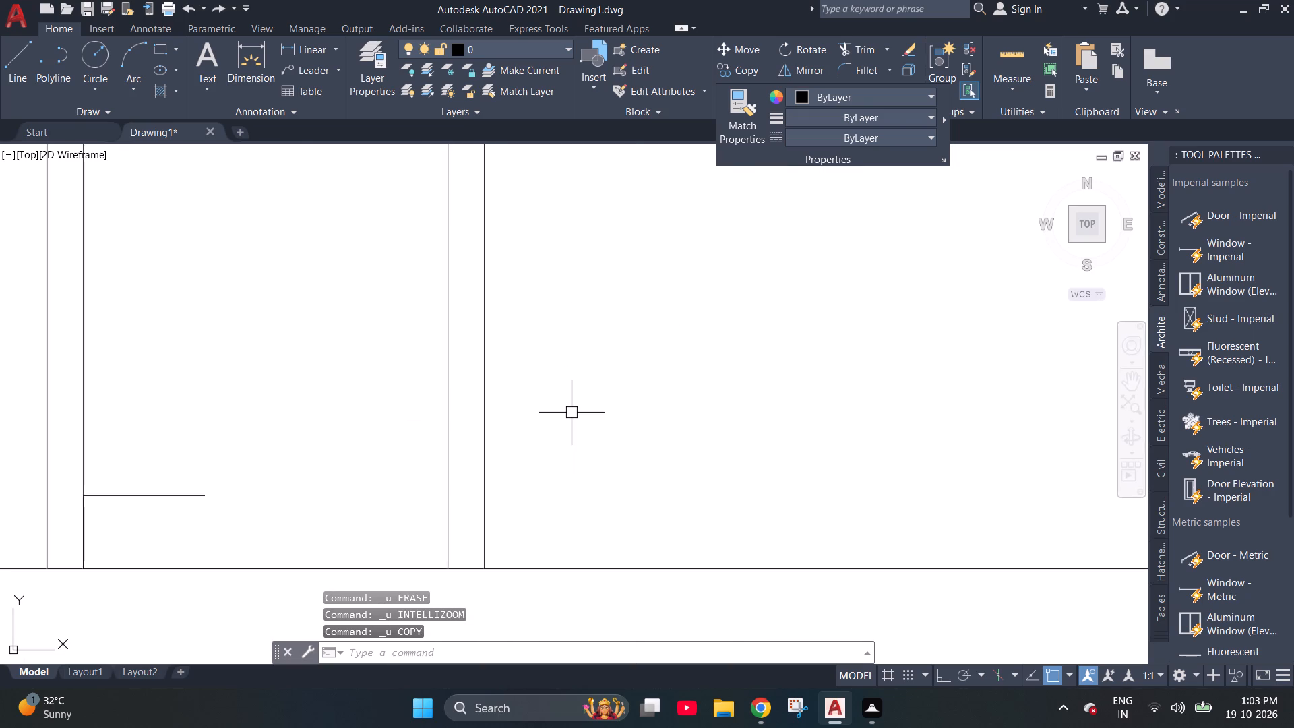
Delete the end line and the bottom line of the landing slab's part projecting inside the wall.
scroll(475, 262, down, 2)
scroll(509, 349, down, 3)
scroll(579, 249, up, 3)
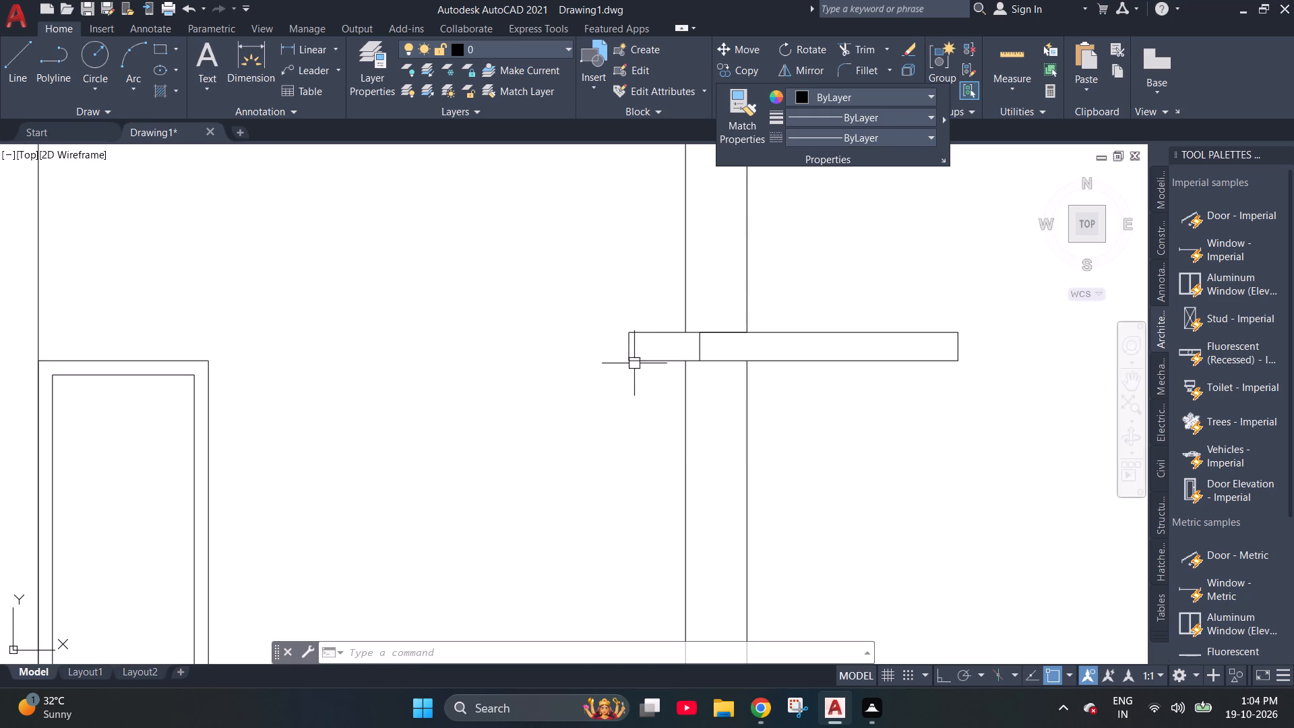
click(624, 347)
key(Delete)
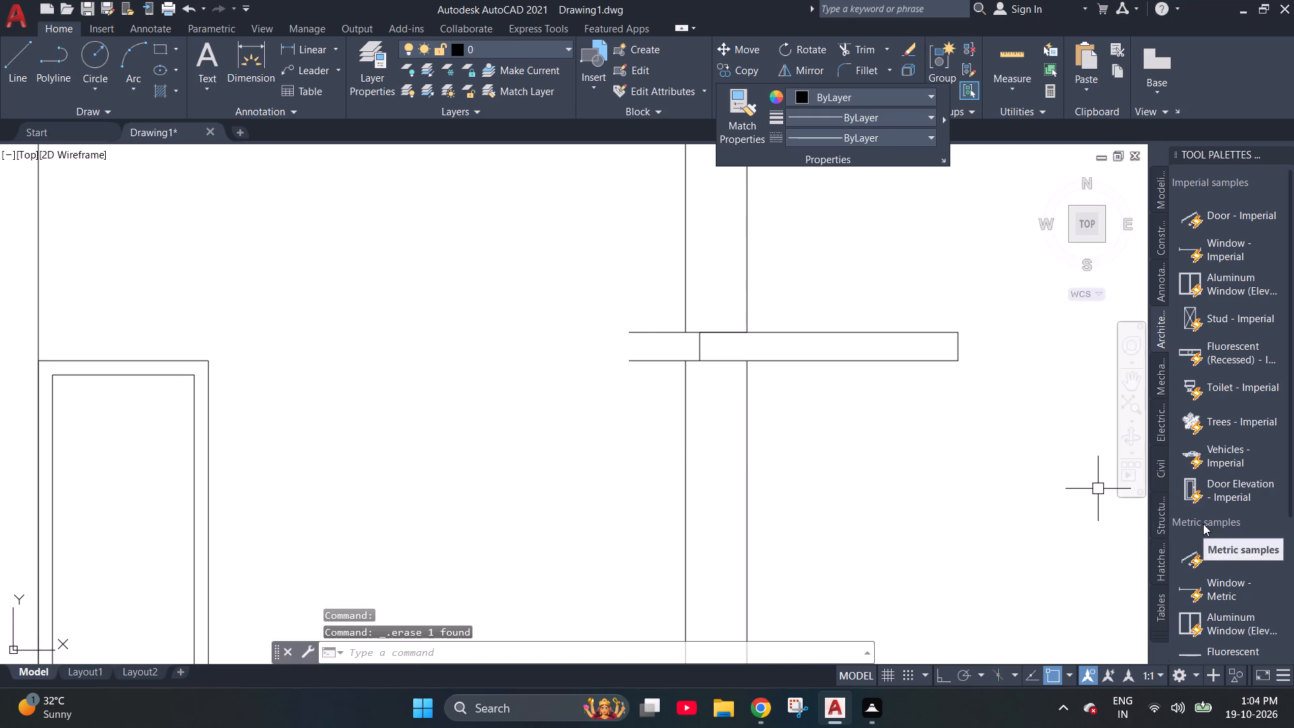
click(655, 362)
key(Delete)
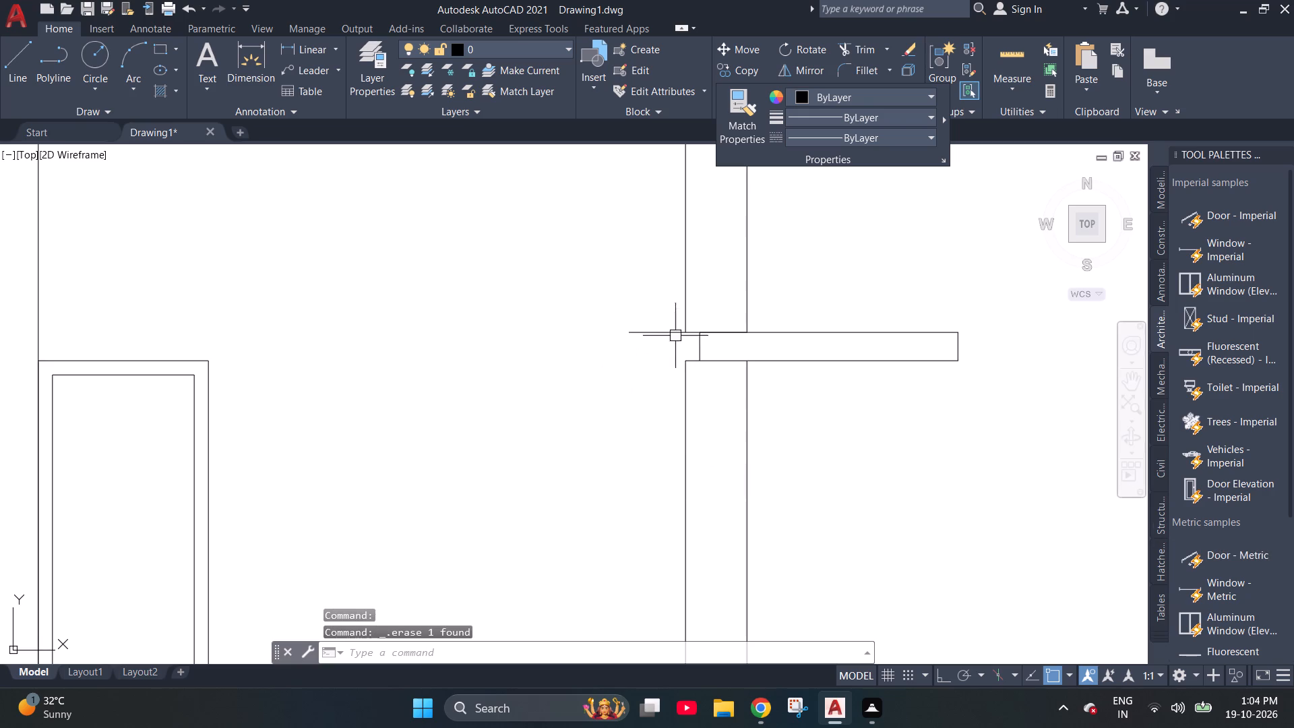
key(Escape)
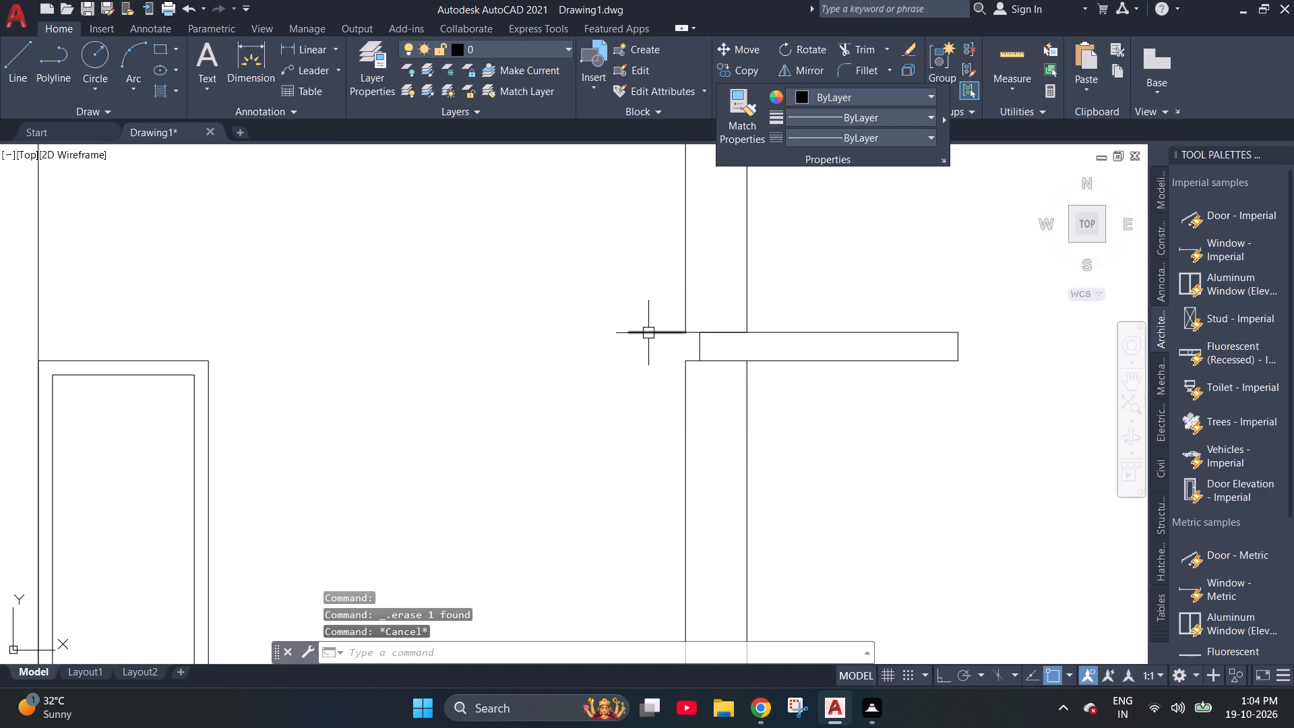
Draw a 1' line continuing the landing slab's top edge from its free end towards the door.
key(l)
key(Return)
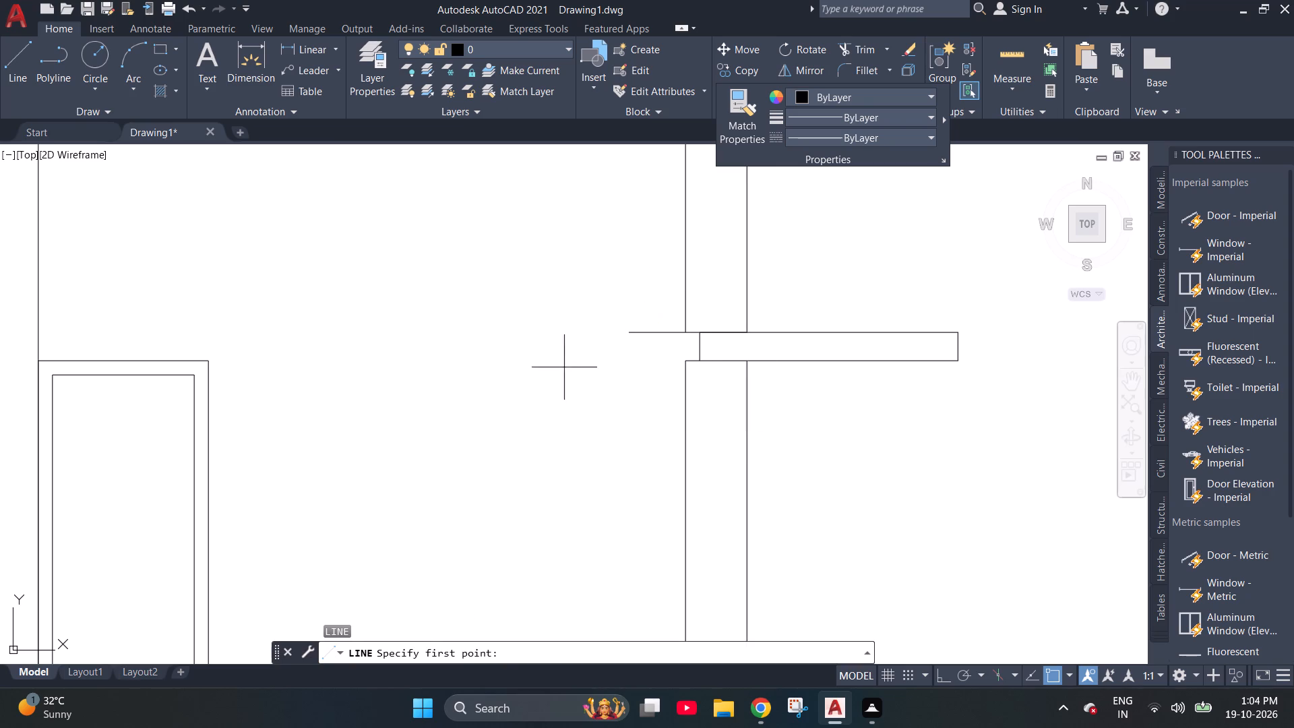
click(629, 336)
text(1')
key(Return)
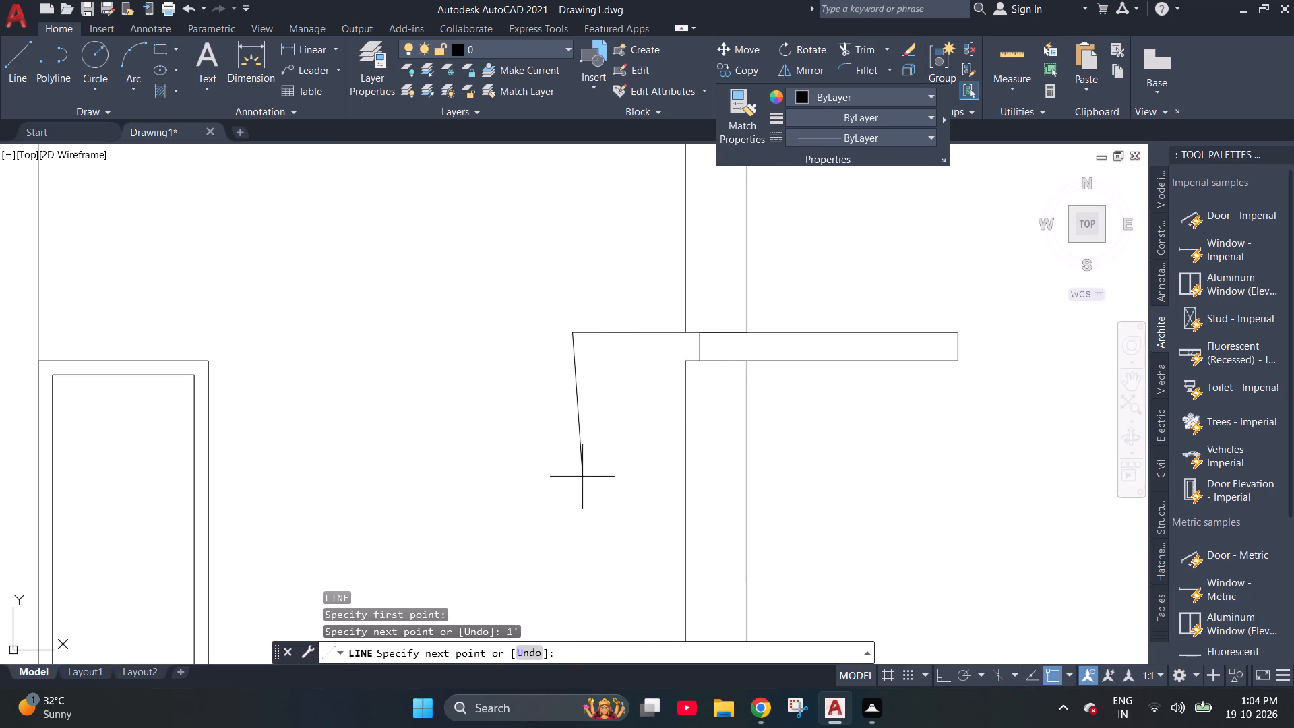
key(Escape)
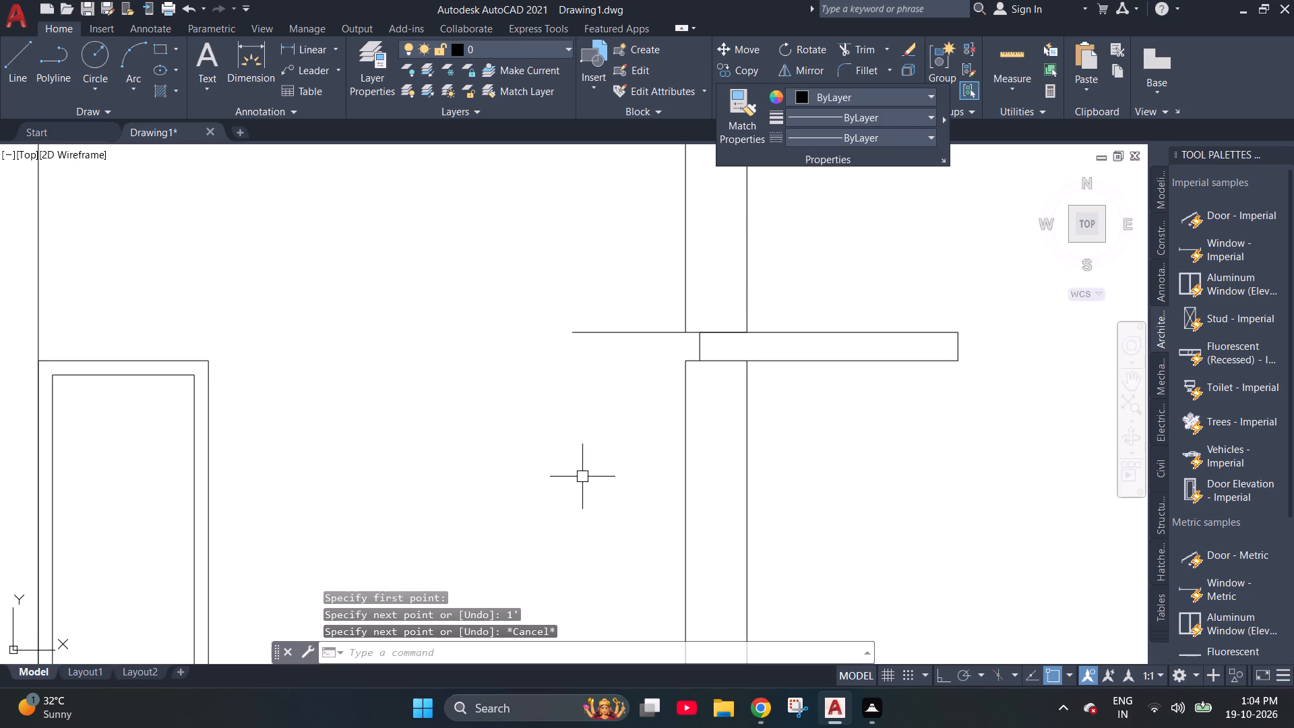
Copy the first riser and tread from the riser's foot as a fitted 15-item array, bringing the last riser to the landing line's free end.
scroll(590, 467, down, 2)
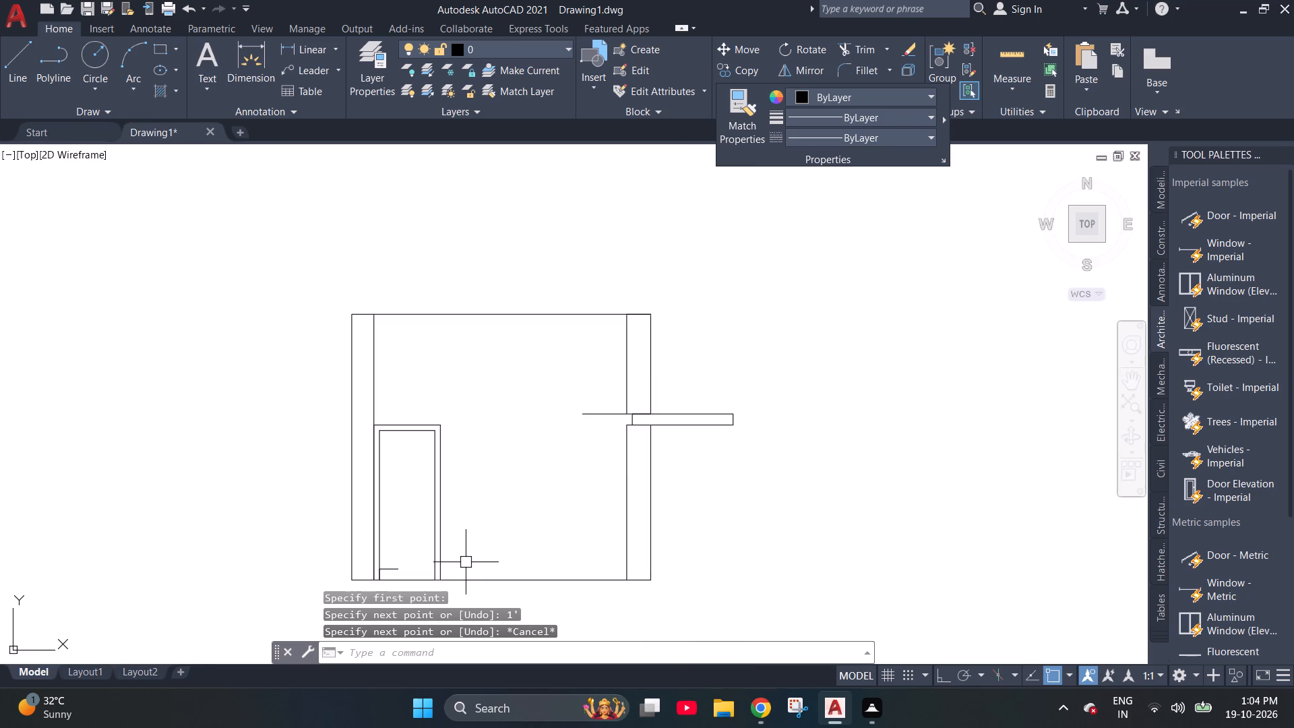
scroll(355, 594, up, 5)
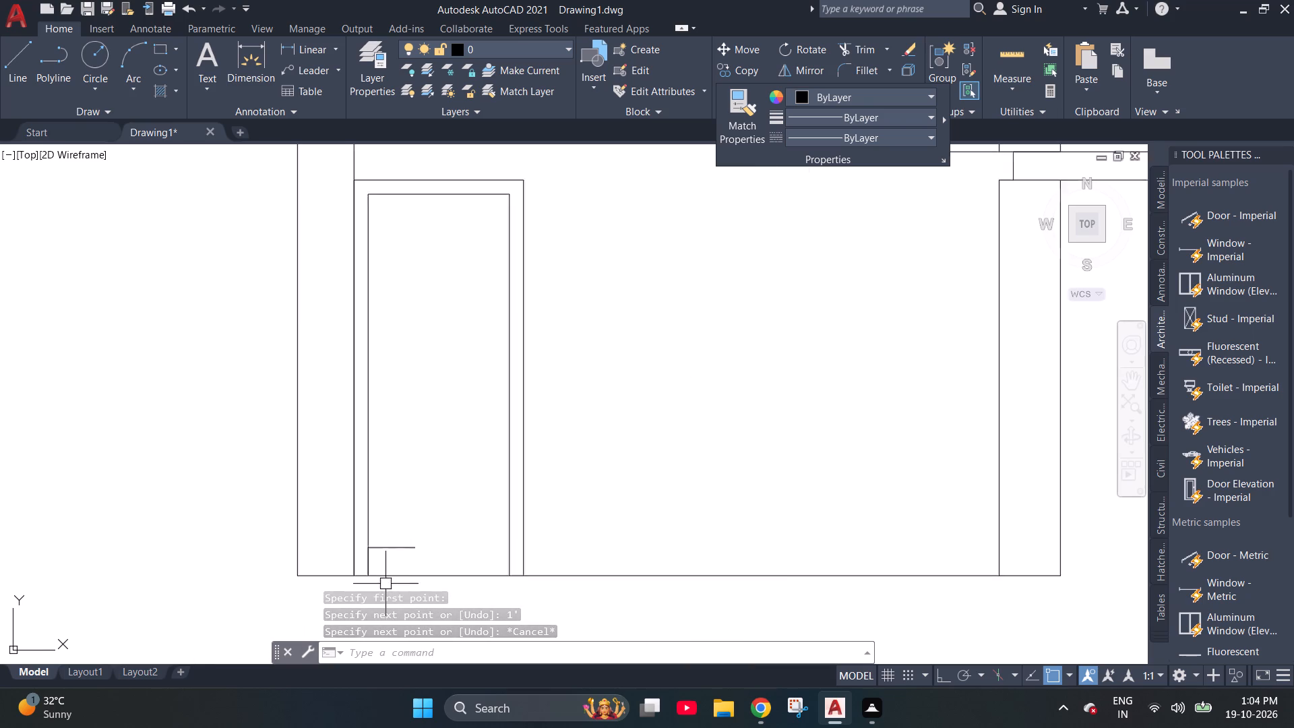
scroll(386, 584, up, 3)
click(313, 487)
click(380, 437)
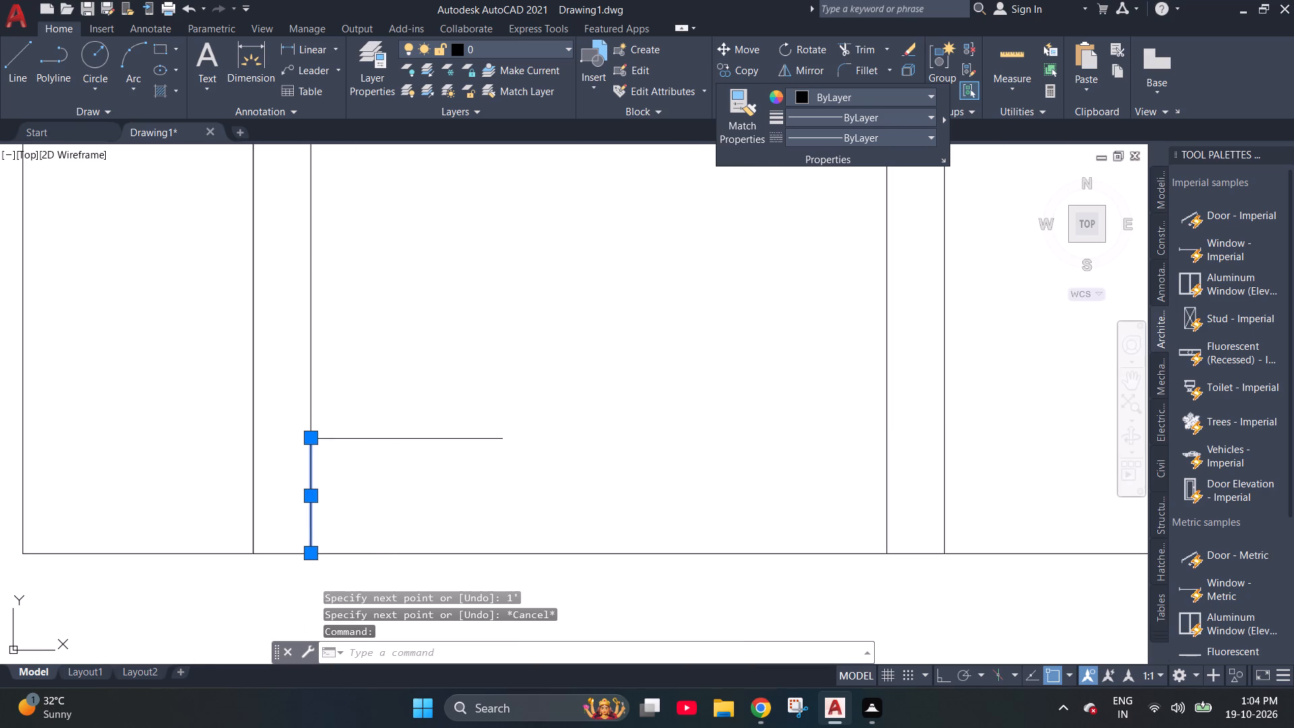
text(co)
key(Return)
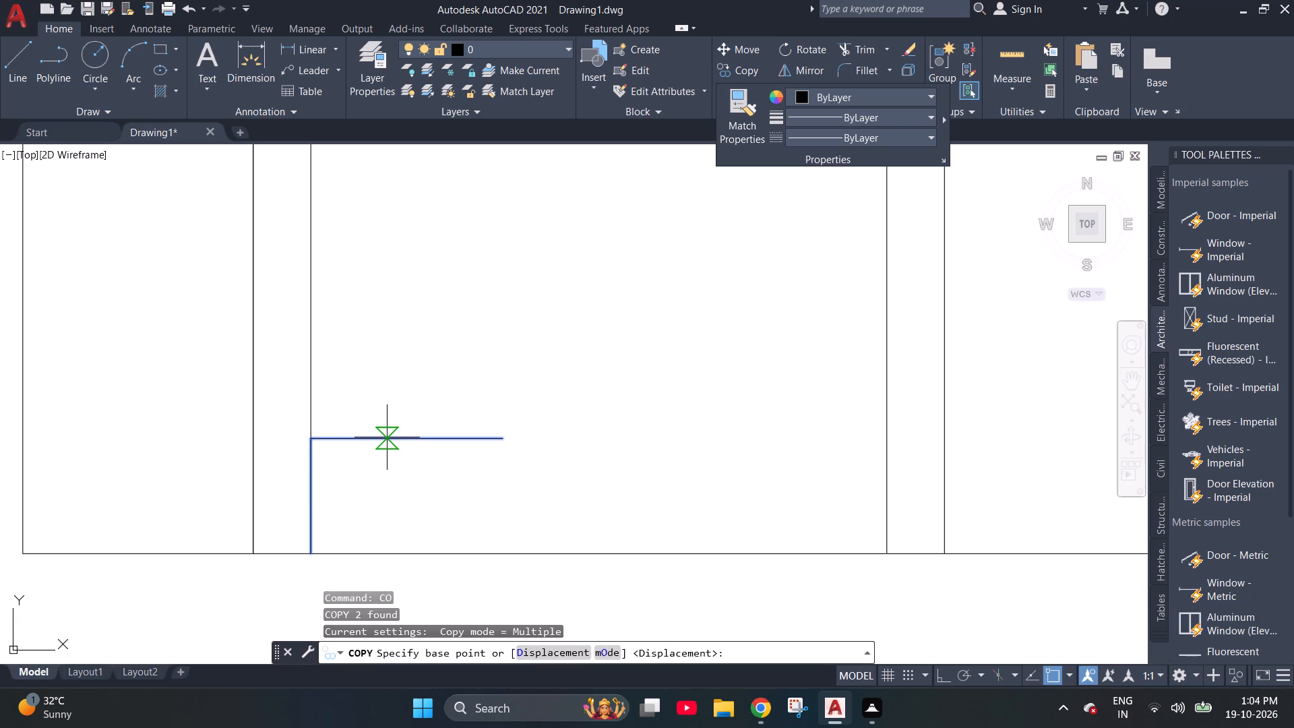
click(306, 557)
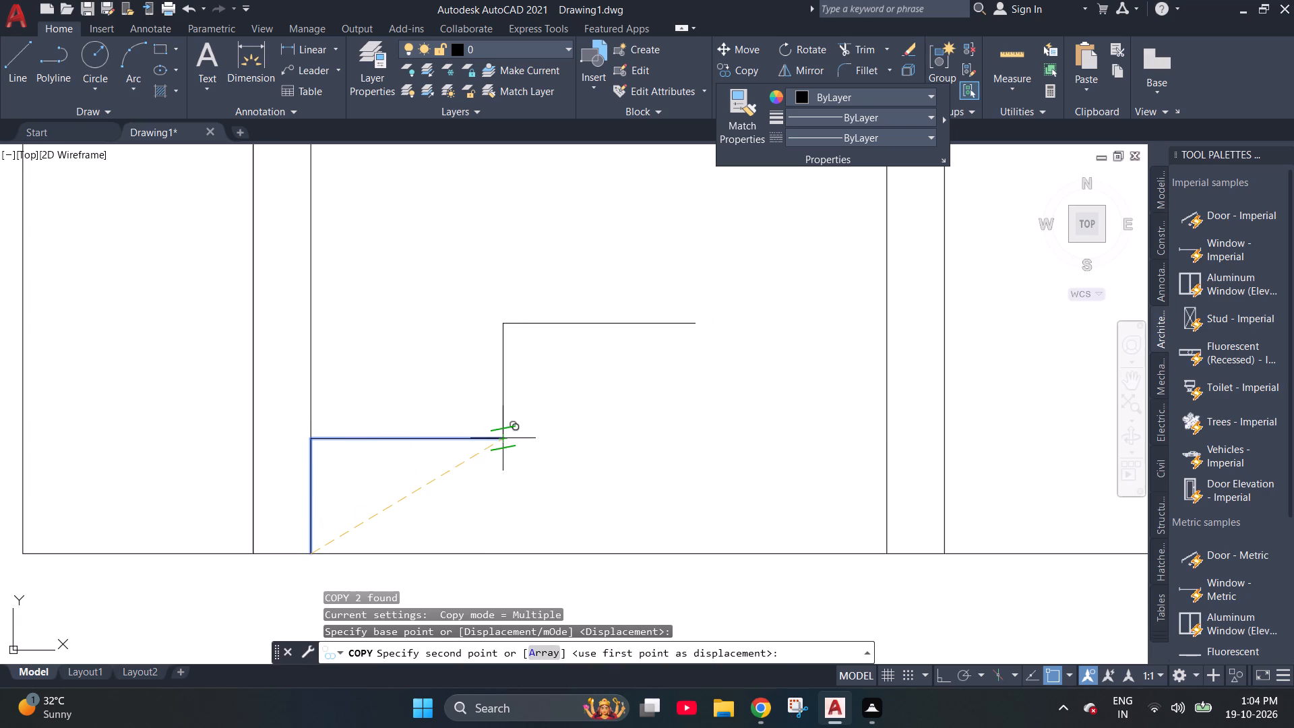
key(a)
key(Return)
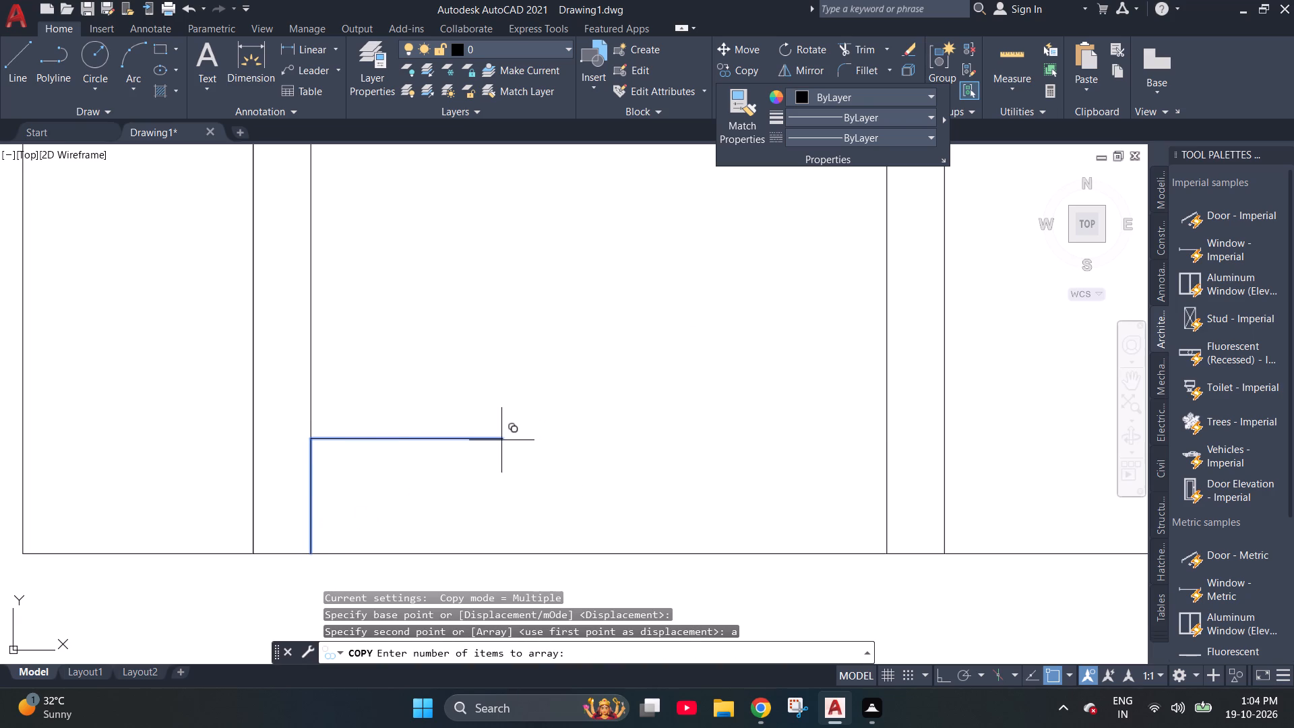
text(15)
key(Return)
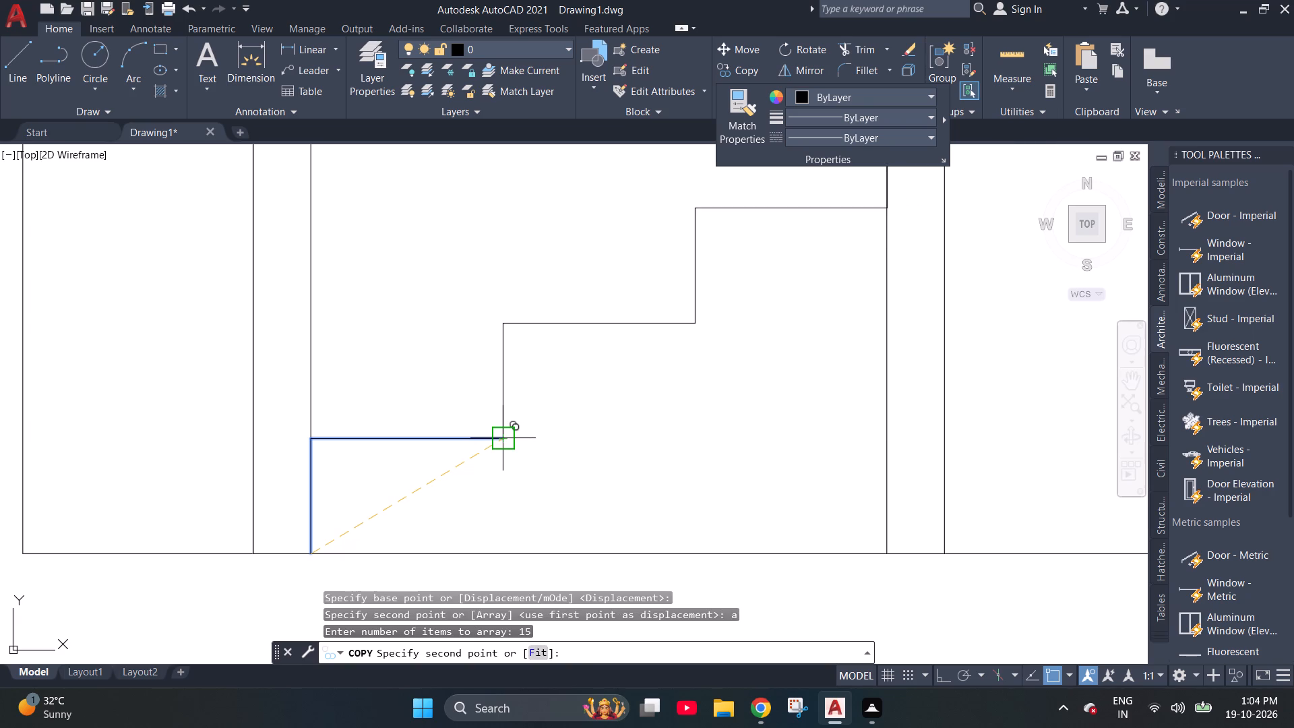
text(f)
key(space)
scroll(505, 440, down, 1)
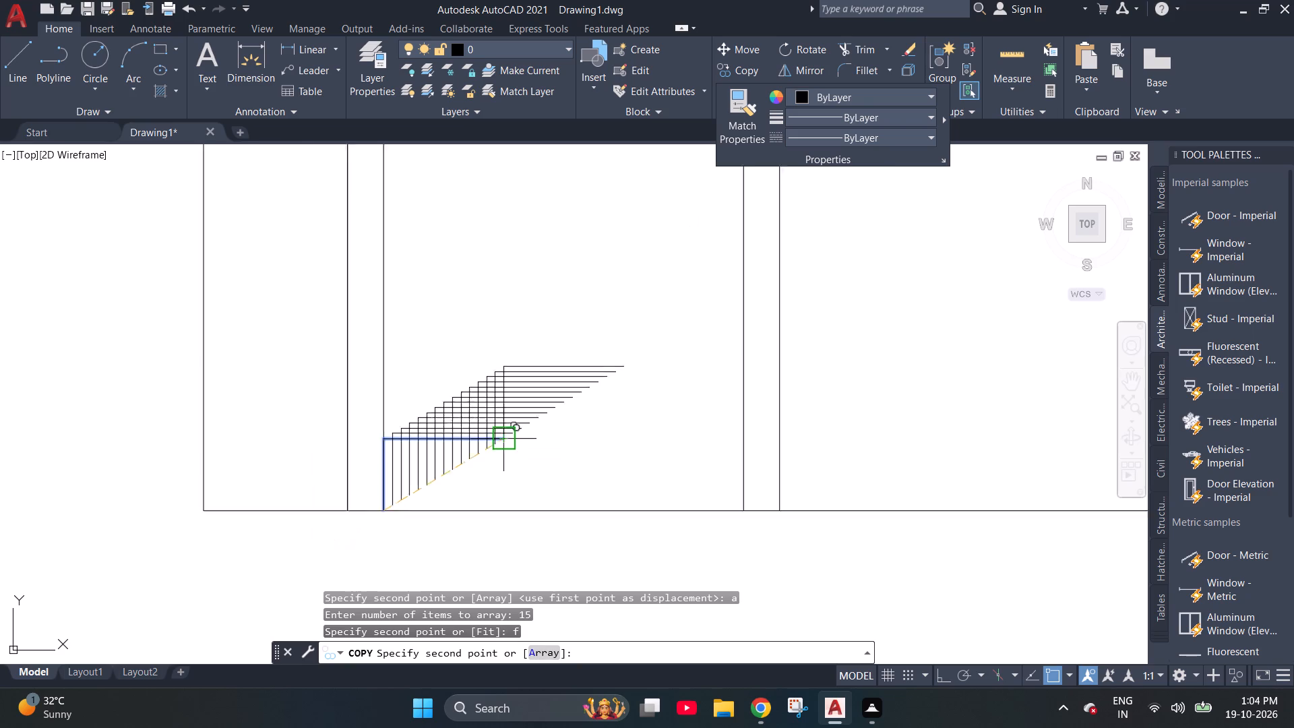
scroll(505, 440, down, 3)
scroll(775, 195, up, 3)
scroll(761, 200, down, 1)
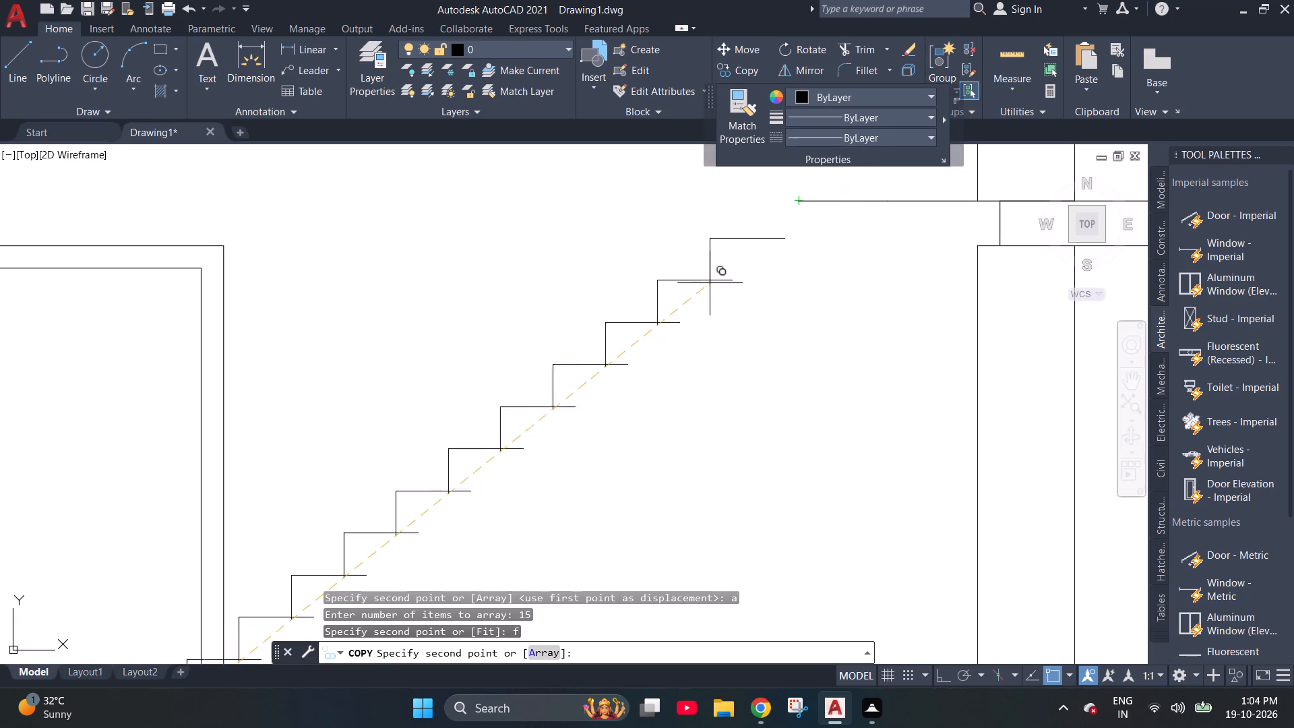
scroll(511, 356, down, 2)
scroll(648, 270, up, 3)
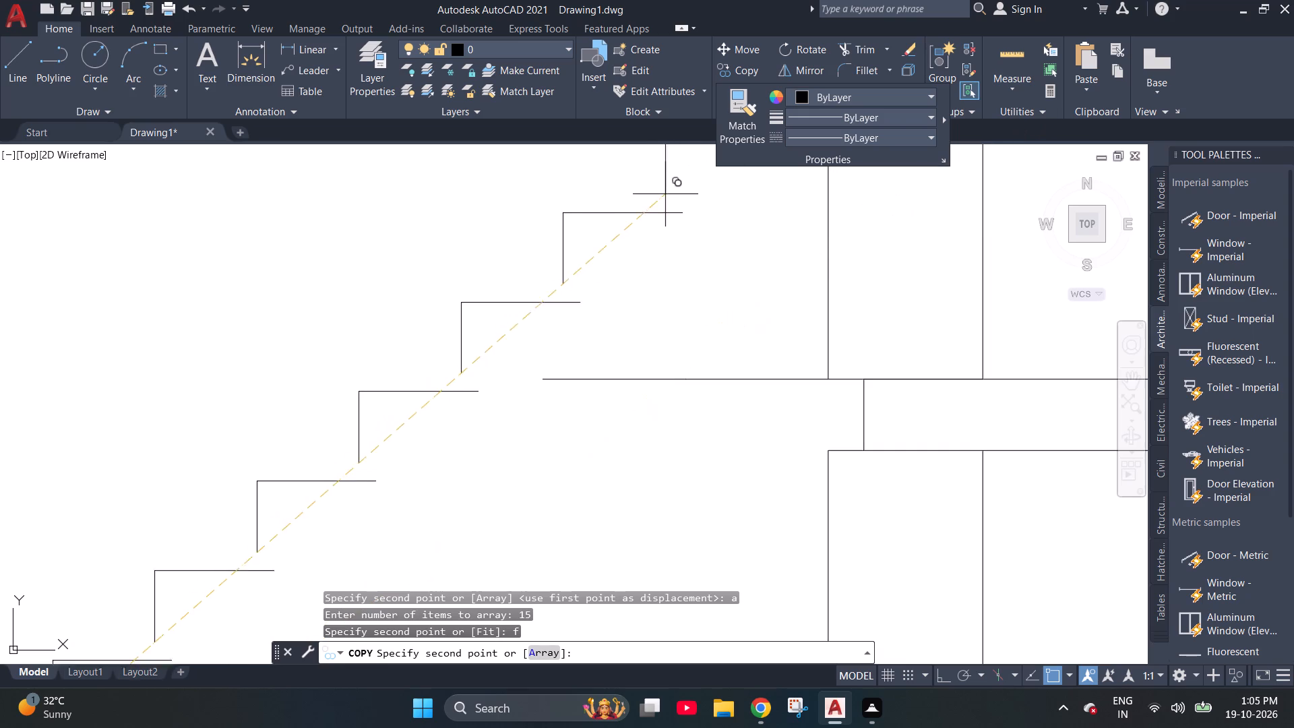
scroll(650, 223, down, 4)
scroll(631, 193, up, 3)
scroll(645, 195, down, 1)
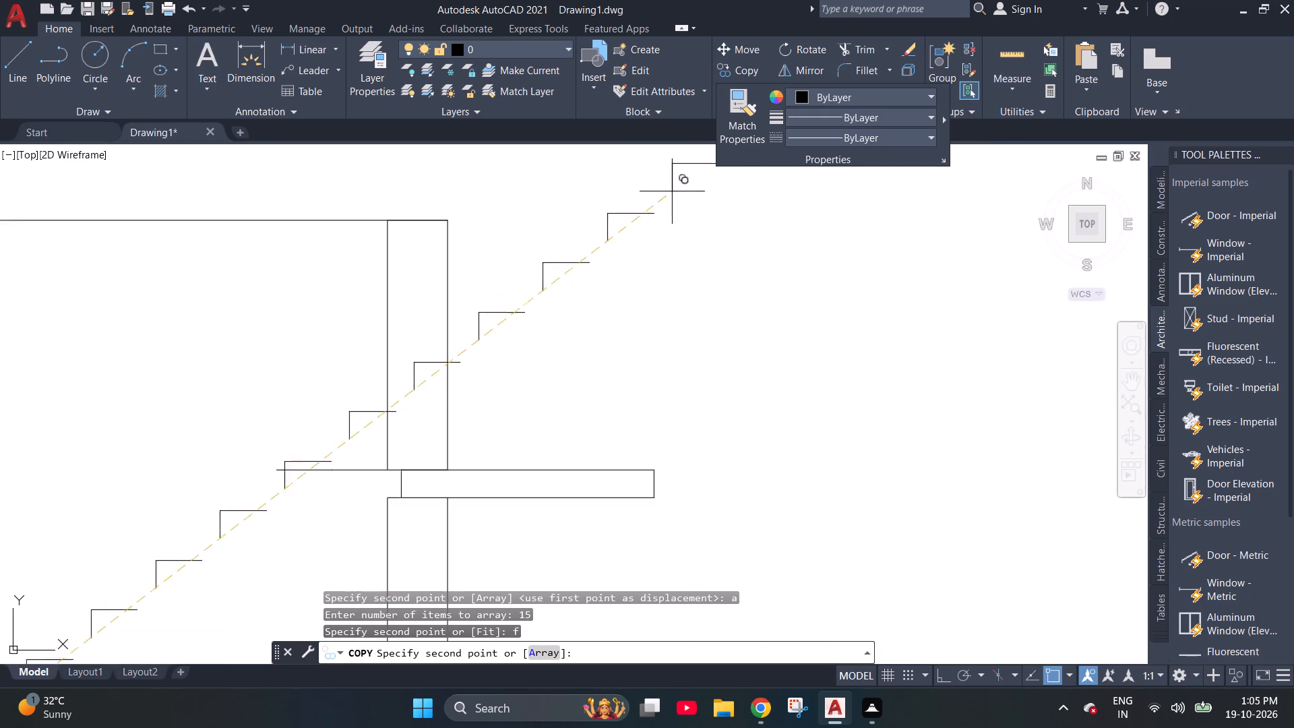
scroll(680, 183, down, 1)
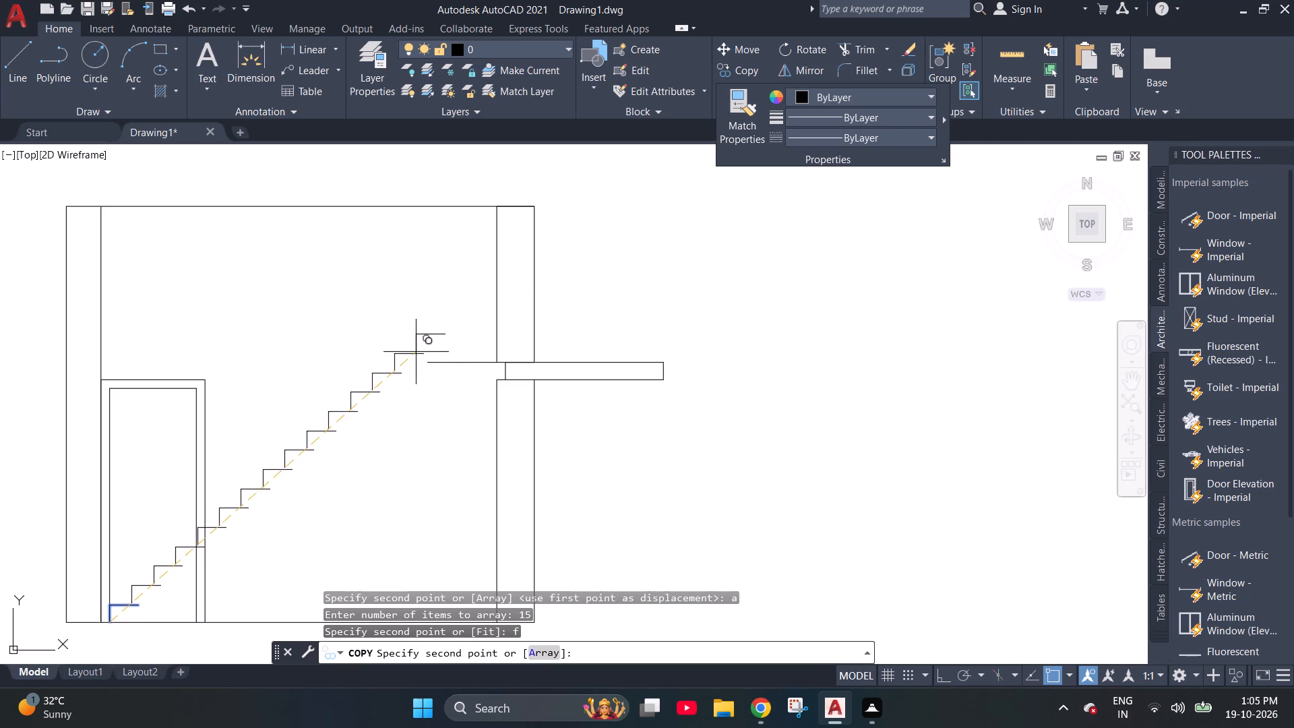
scroll(423, 365, up, 3)
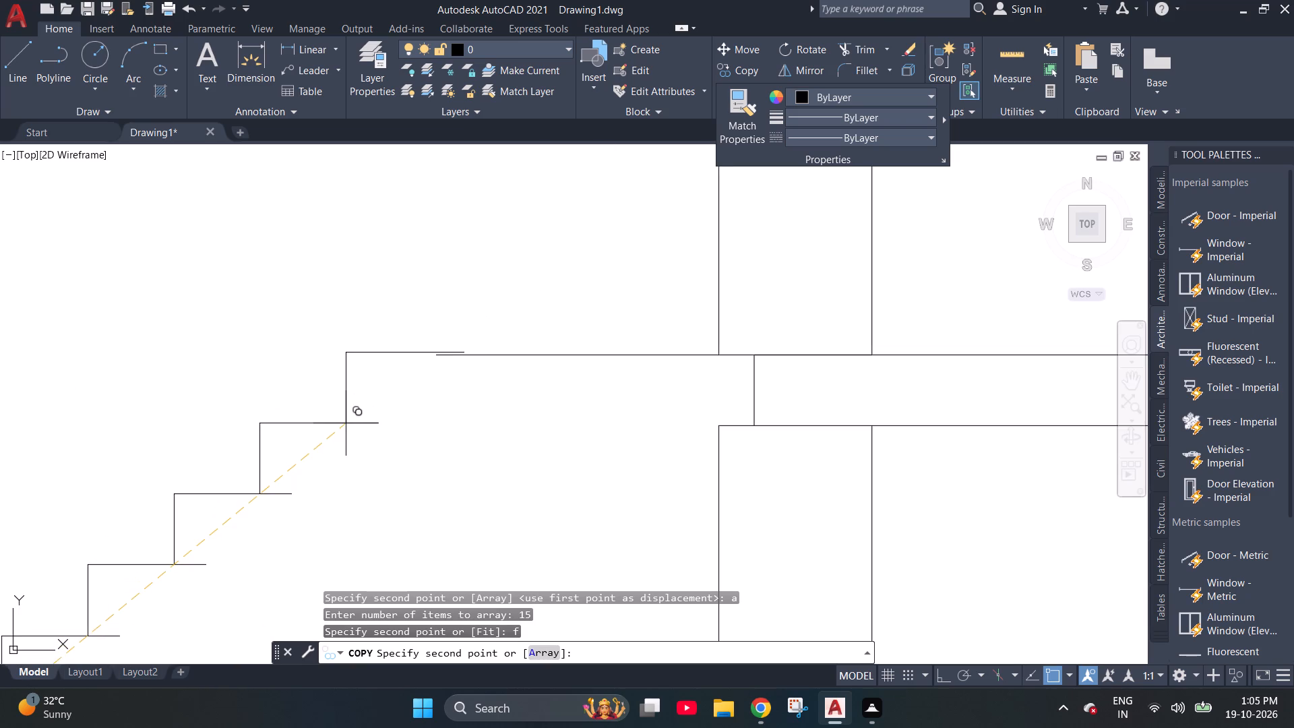
scroll(350, 423, down, 3)
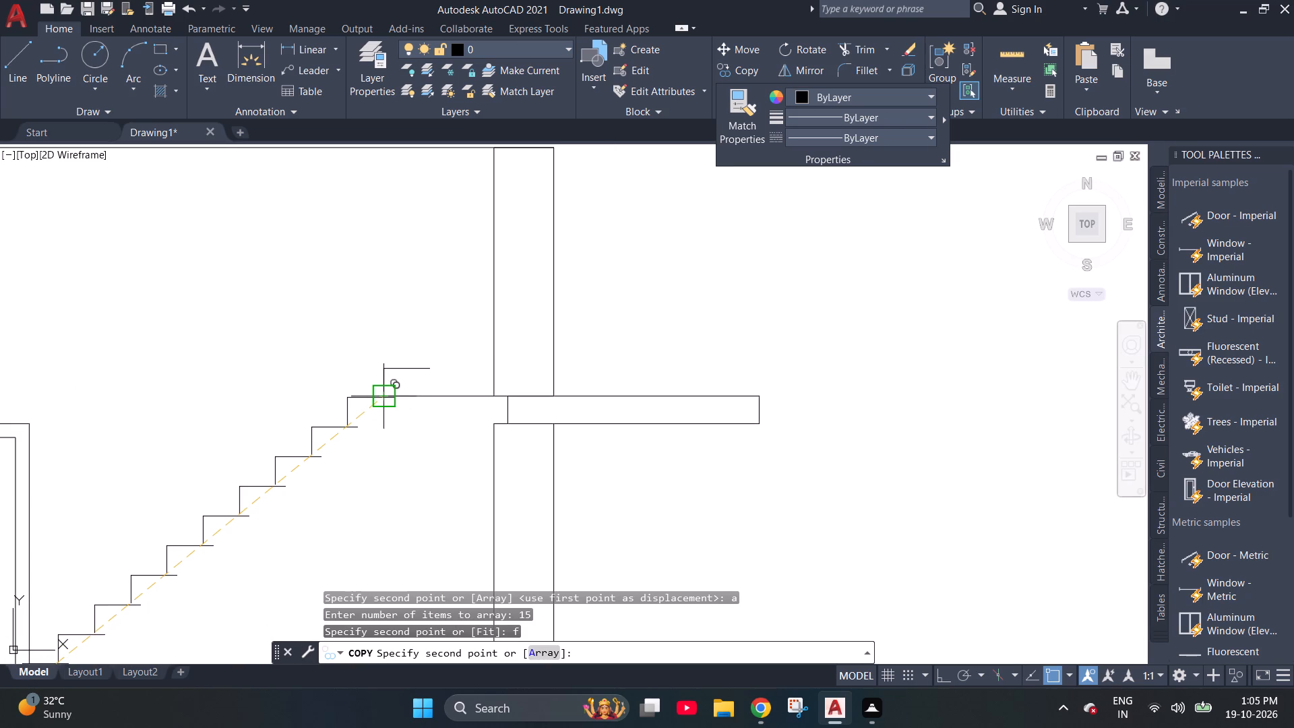
scroll(393, 399, down, 1)
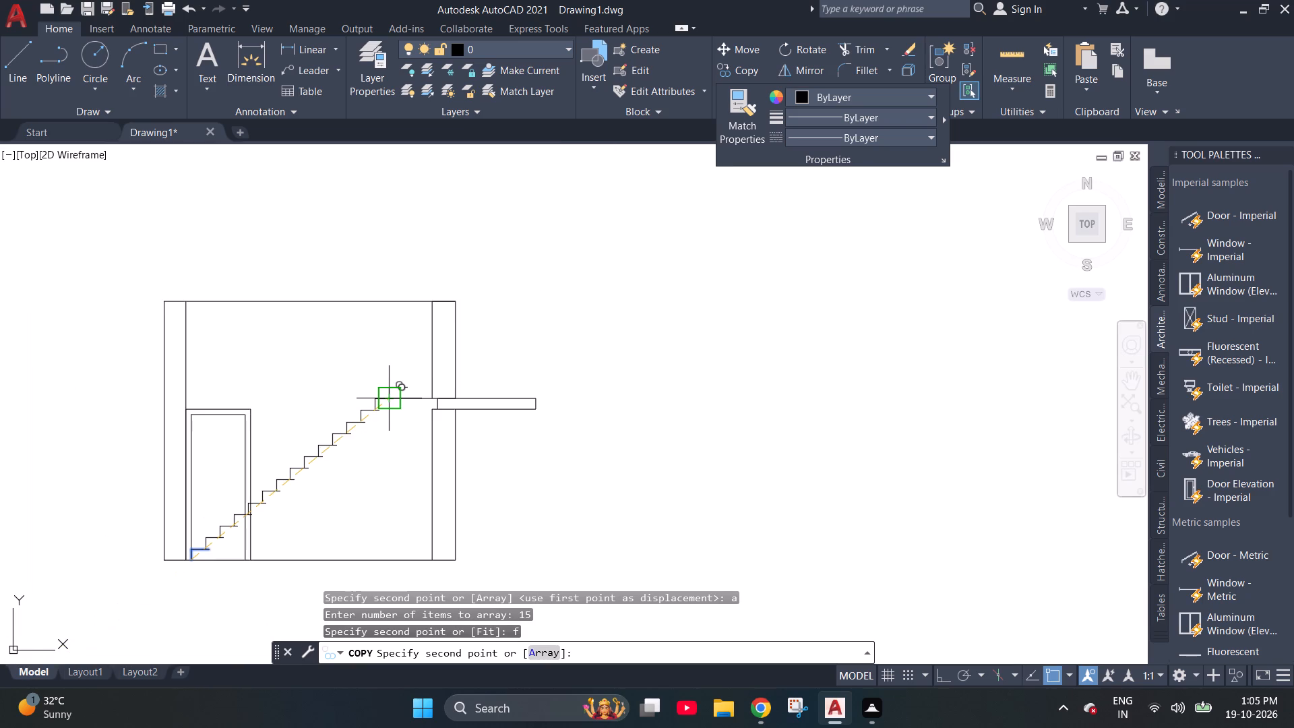
scroll(390, 404, up, 5)
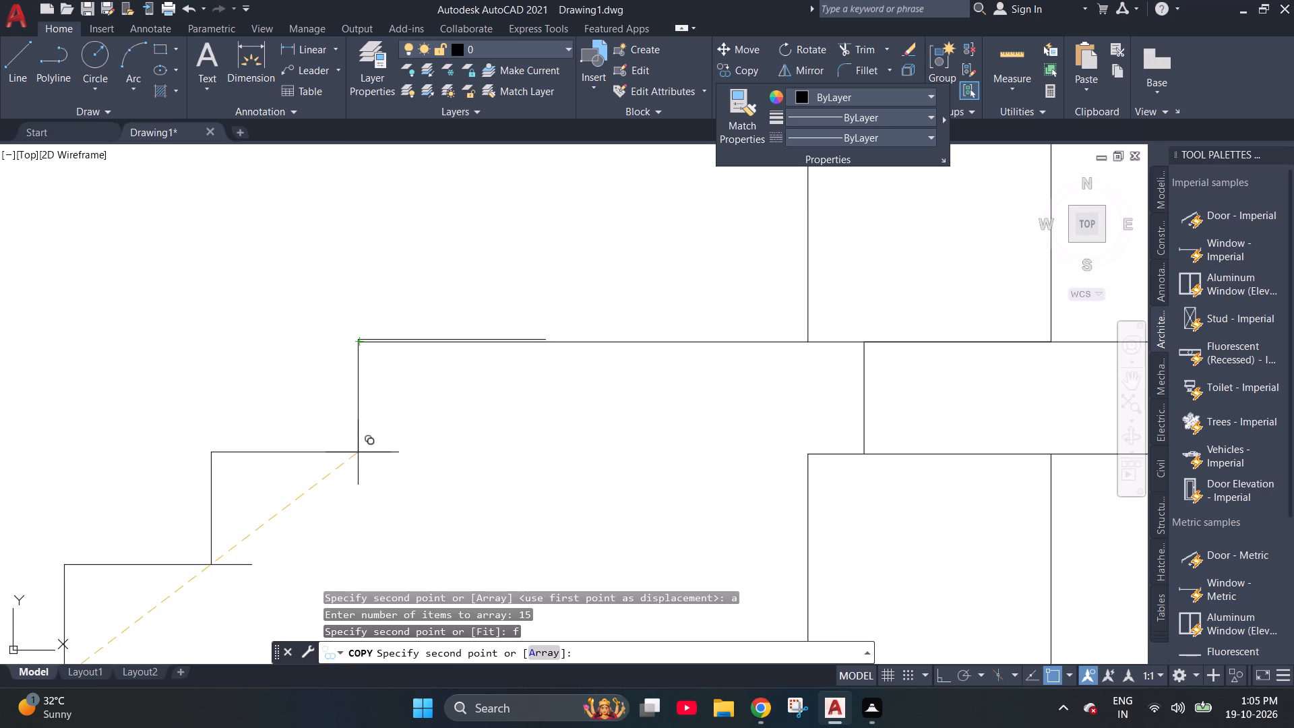
scroll(358, 452, up, 3)
scroll(356, 452, down, 1)
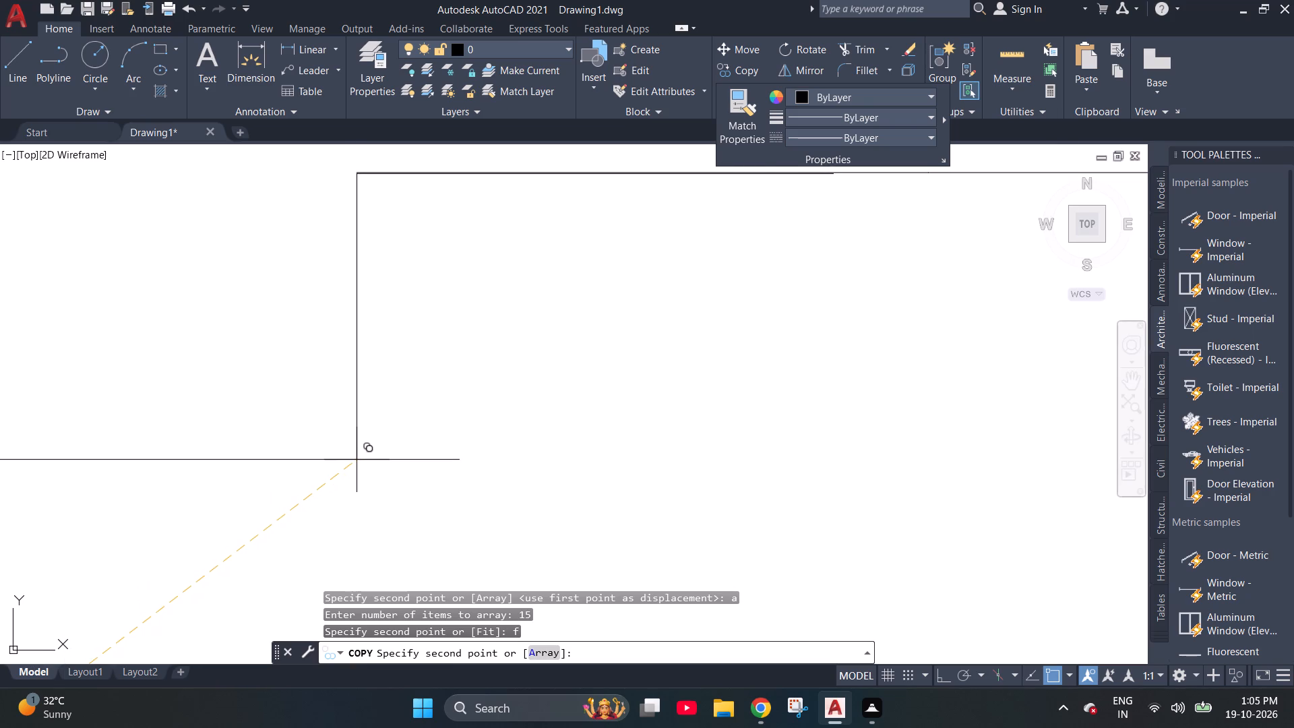
click(357, 460)
scroll(456, 420, down, 5)
scroll(366, 438, down, 2)
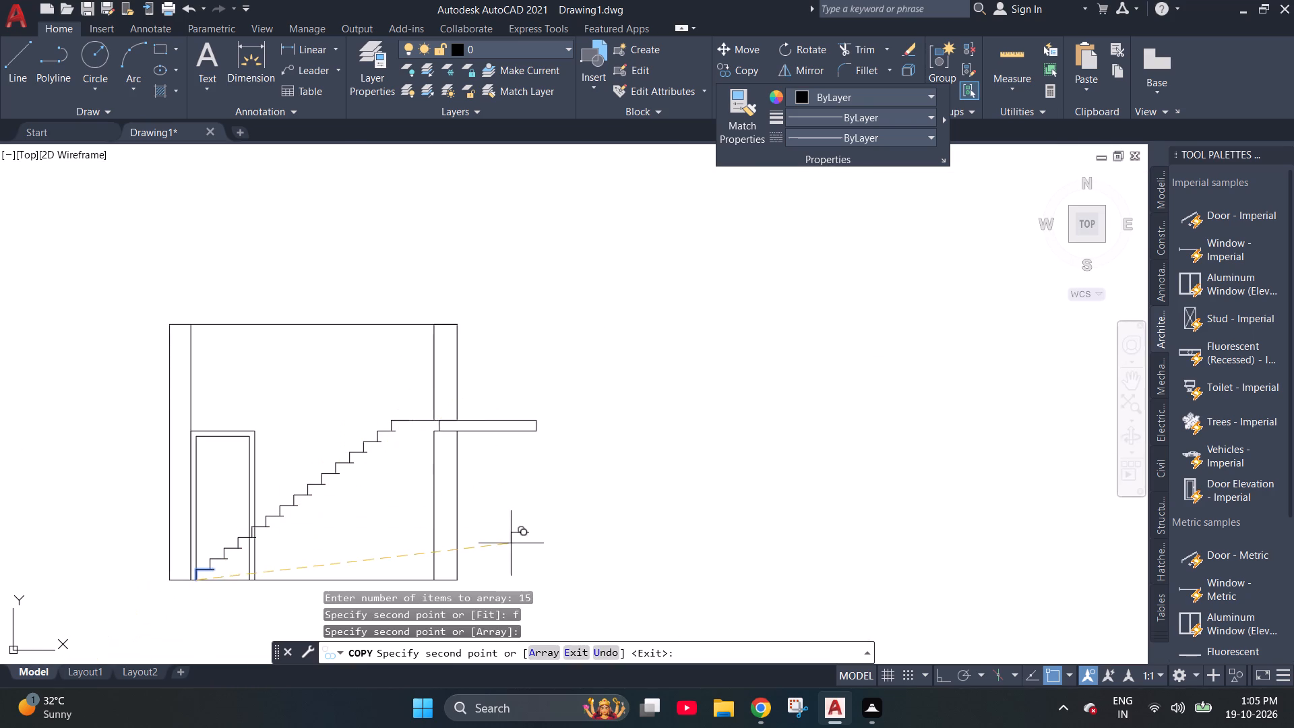
key(Escape)
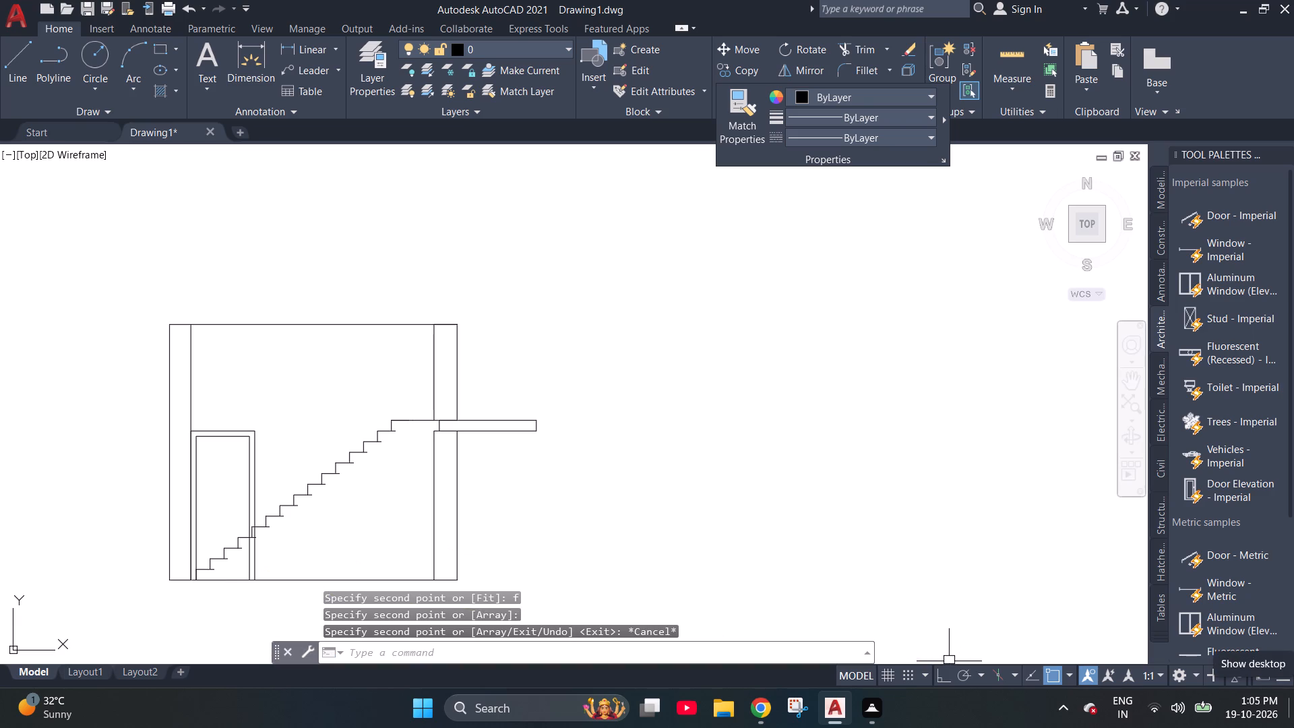
Trim the overhanging tread ends past the risers on the lowest seven steps of the flight.
text(tr)
key(Return)
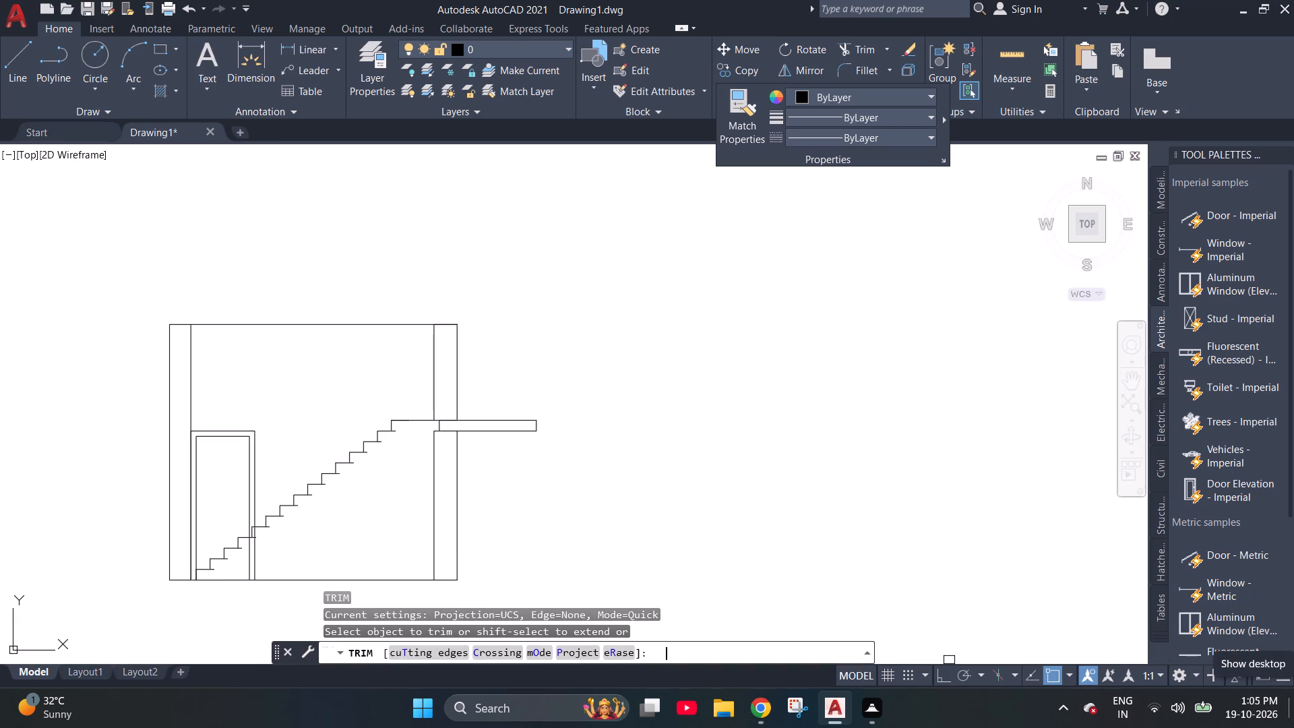
scroll(199, 565, up, 4)
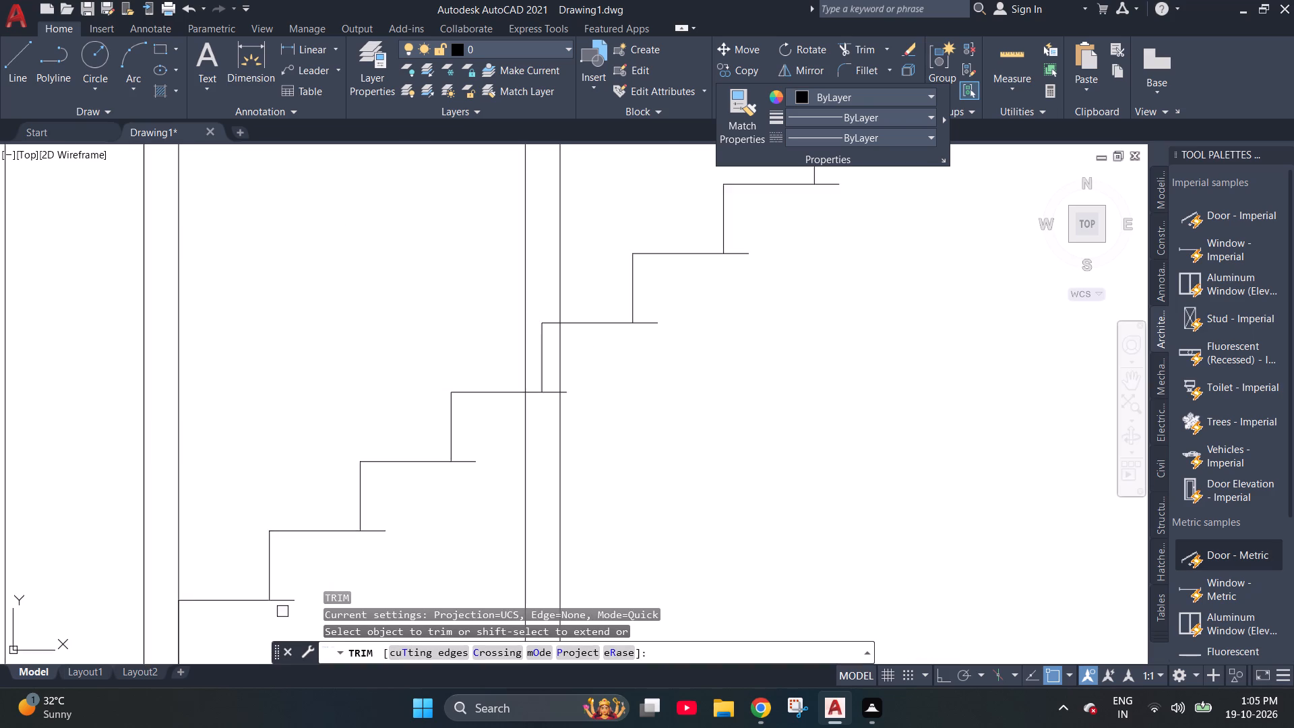
scroll(285, 615, up, 3)
click(275, 561)
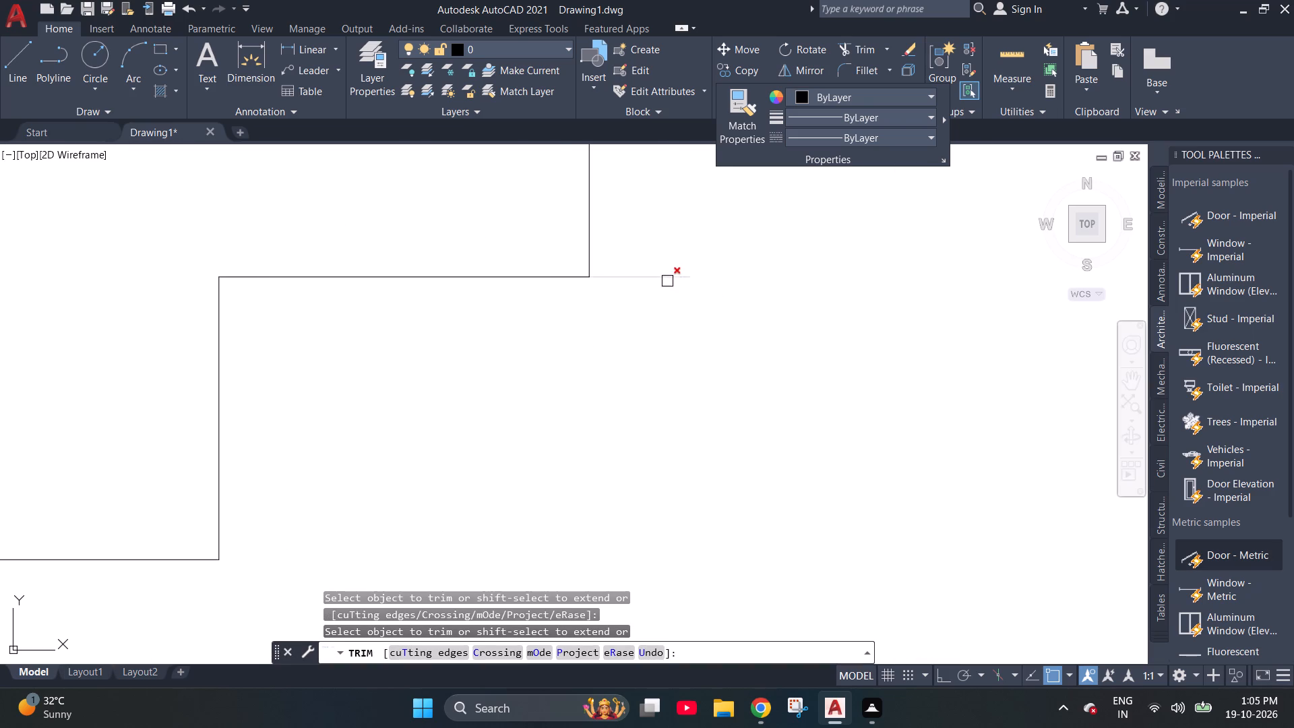
click(667, 281)
scroll(255, 340, down, 2)
click(548, 211)
click(552, 204)
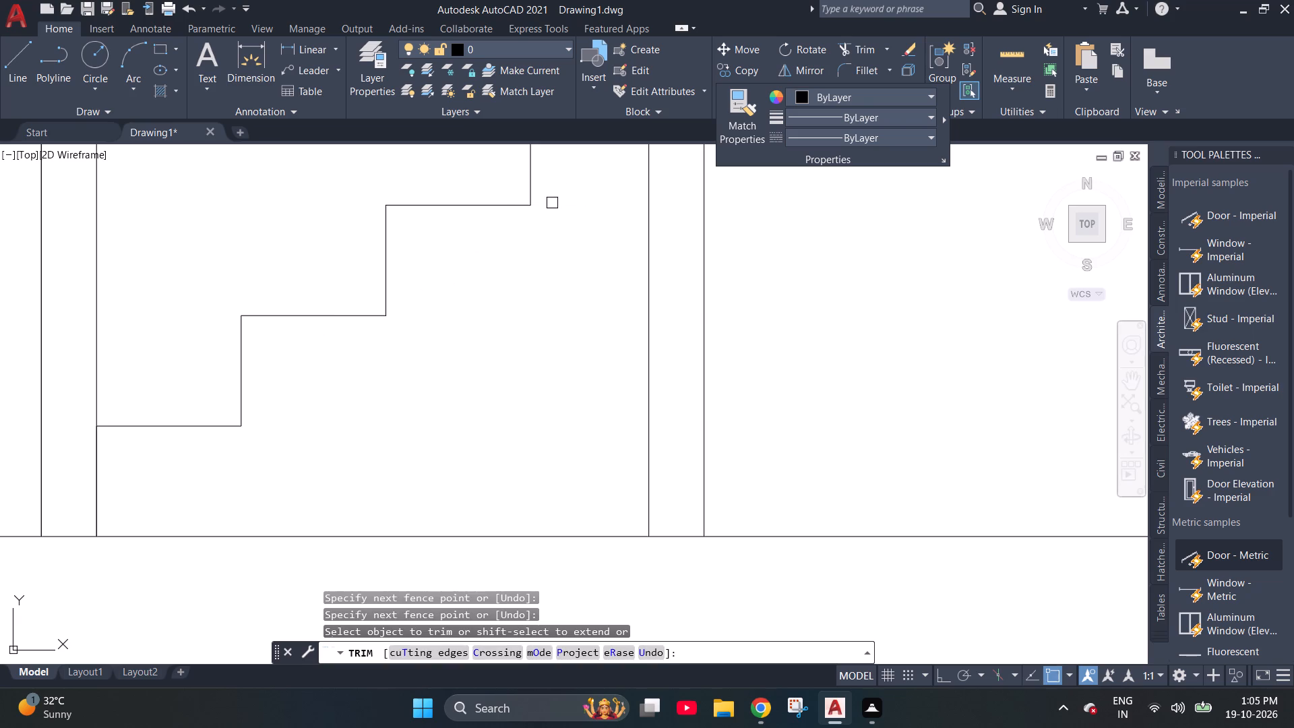
scroll(263, 332, down, 2)
scroll(456, 220, up, 3)
click(333, 306)
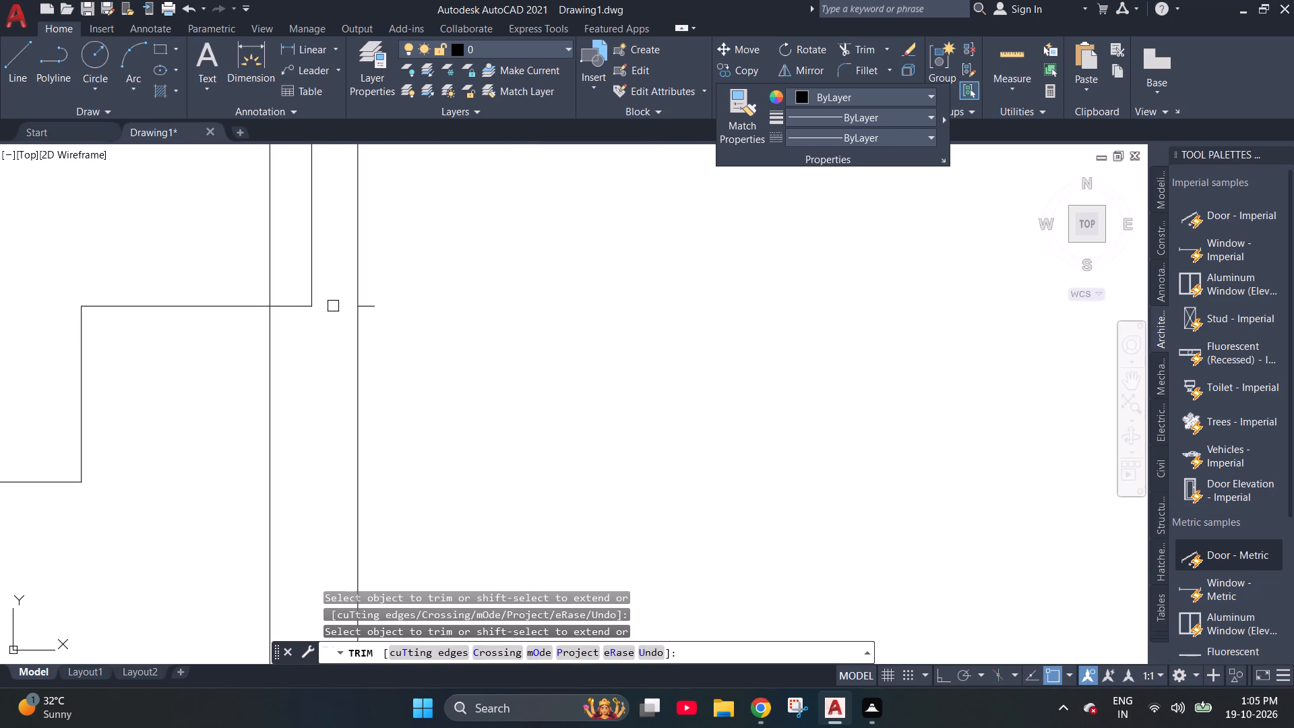
click(374, 305)
scroll(306, 315, down, 3)
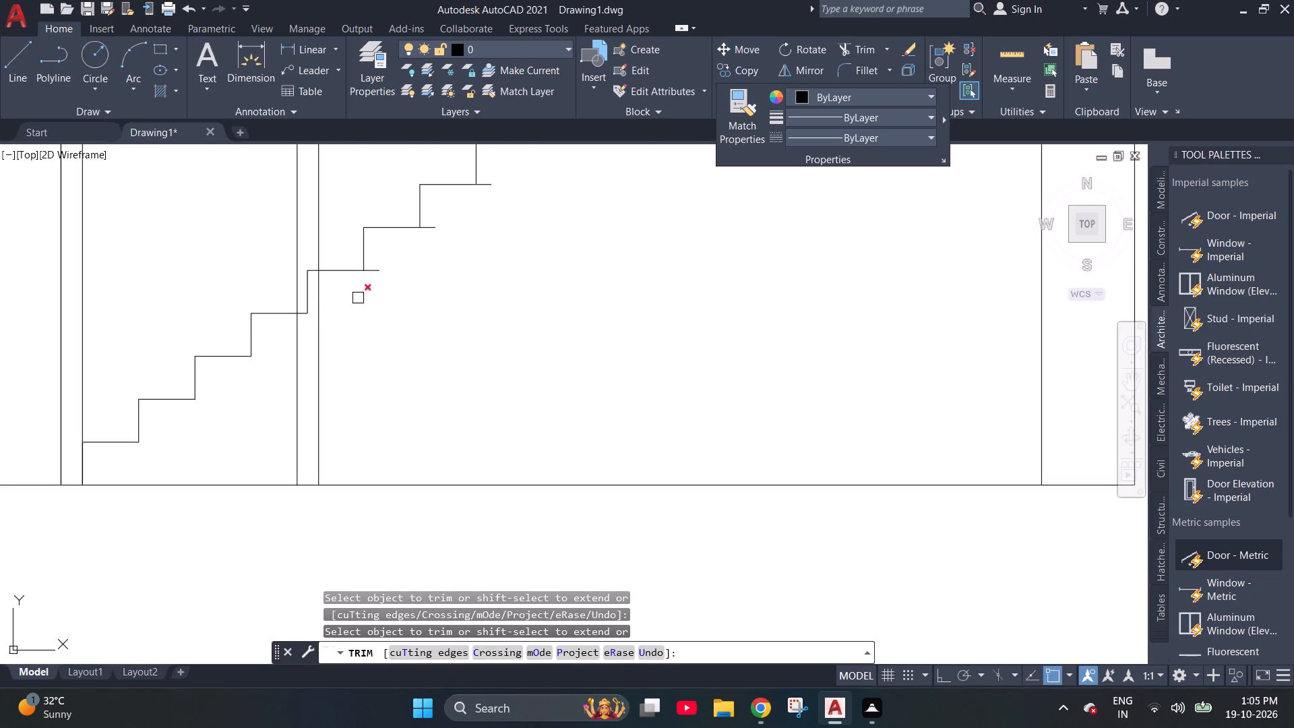
click(376, 274)
click(433, 231)
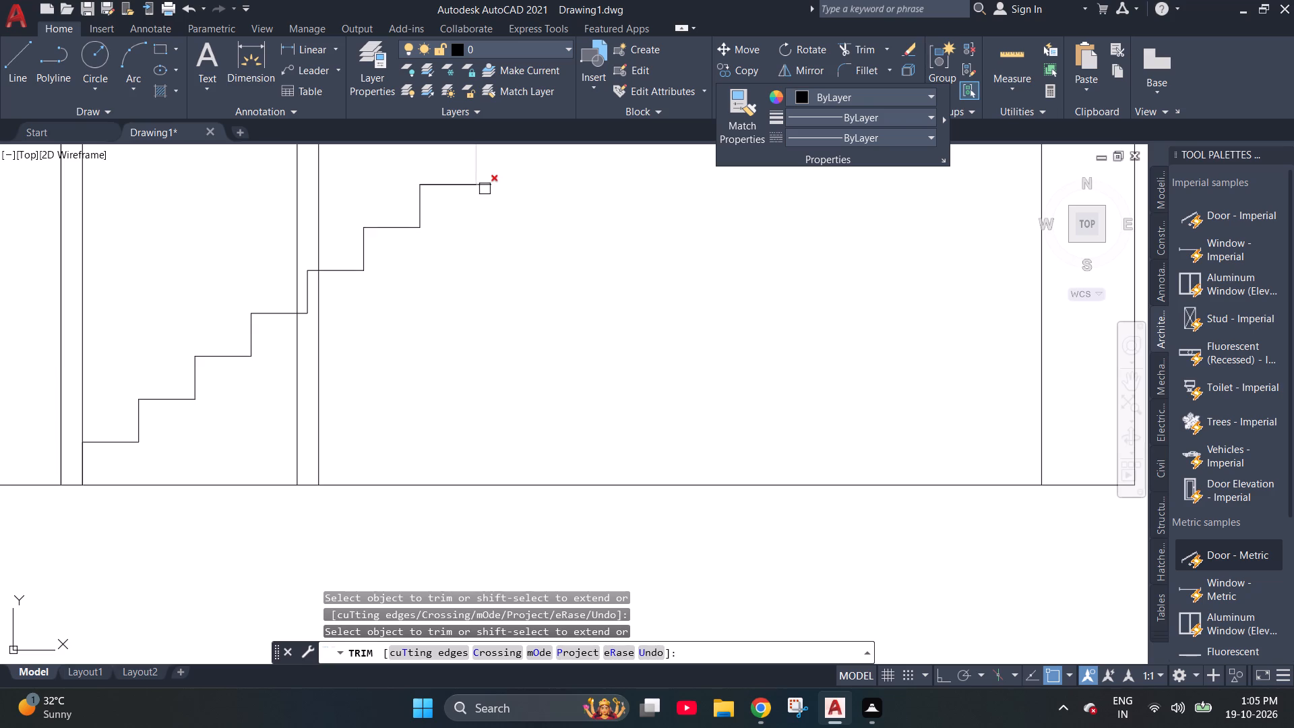
click(485, 189)
Trim the overhanging tread ends on the remaining upper steps up to the landing and leave the Trim command.
scroll(385, 344, down, 3)
scroll(458, 251, up, 4)
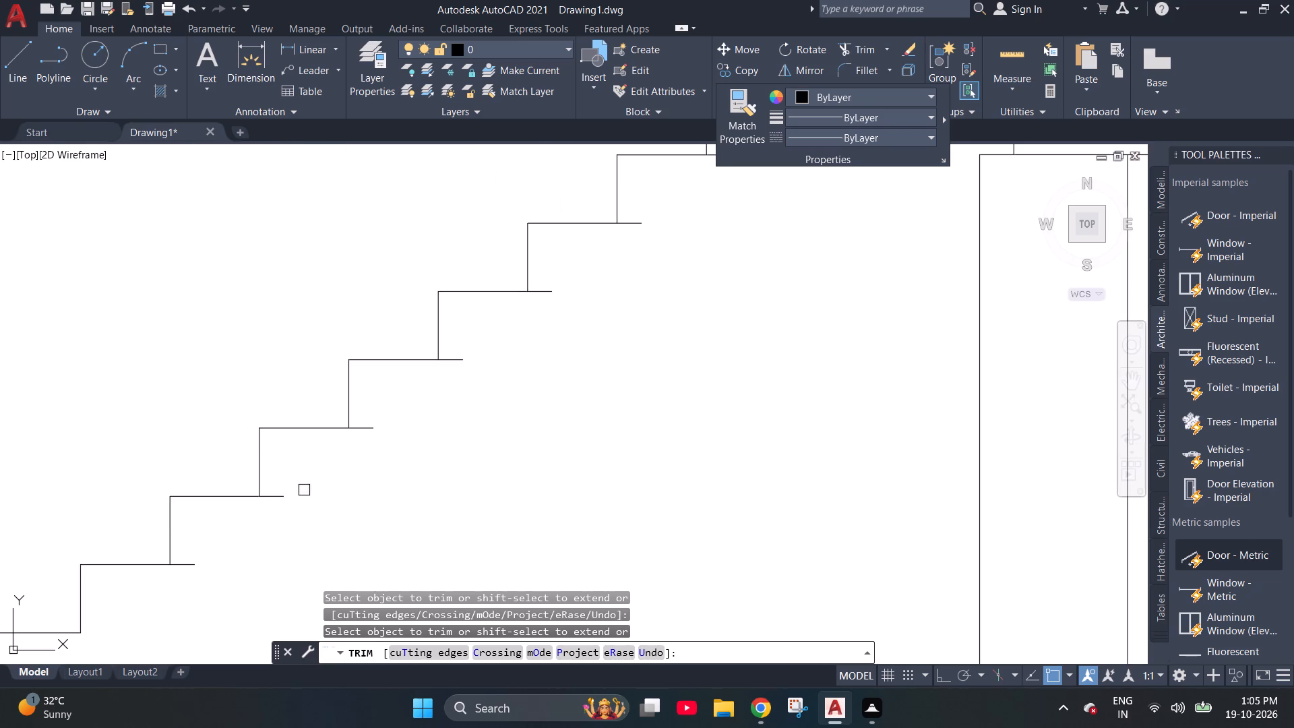
click(187, 567)
click(282, 499)
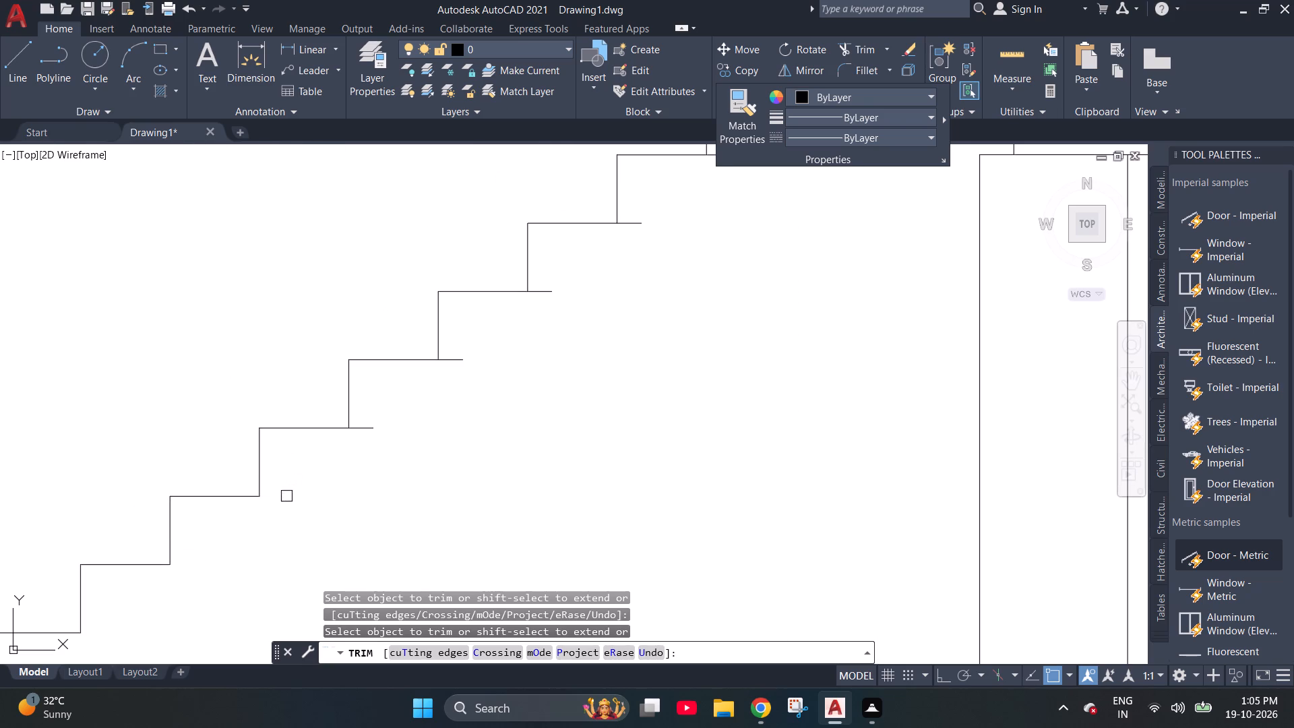
click(365, 434)
click(465, 355)
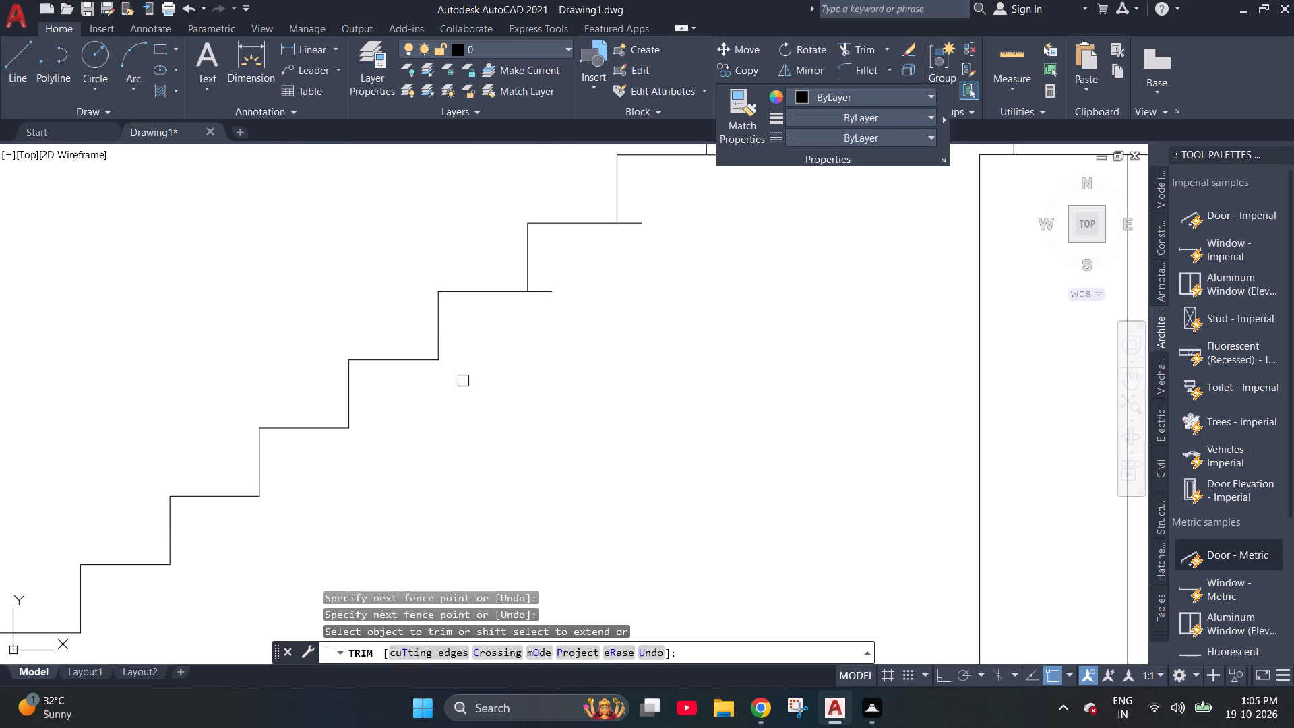
click(543, 295)
click(636, 220)
scroll(565, 359, down, 2)
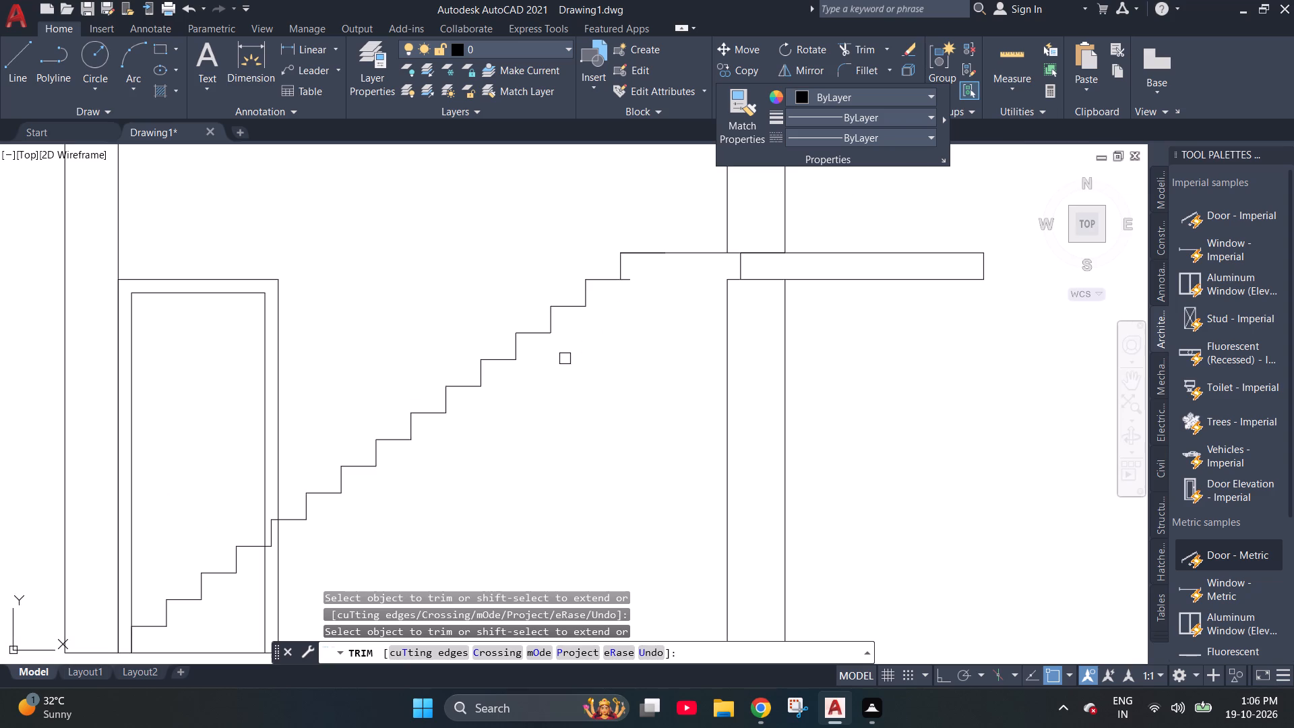
scroll(628, 276, up, 3)
click(616, 289)
scroll(625, 291, down, 3)
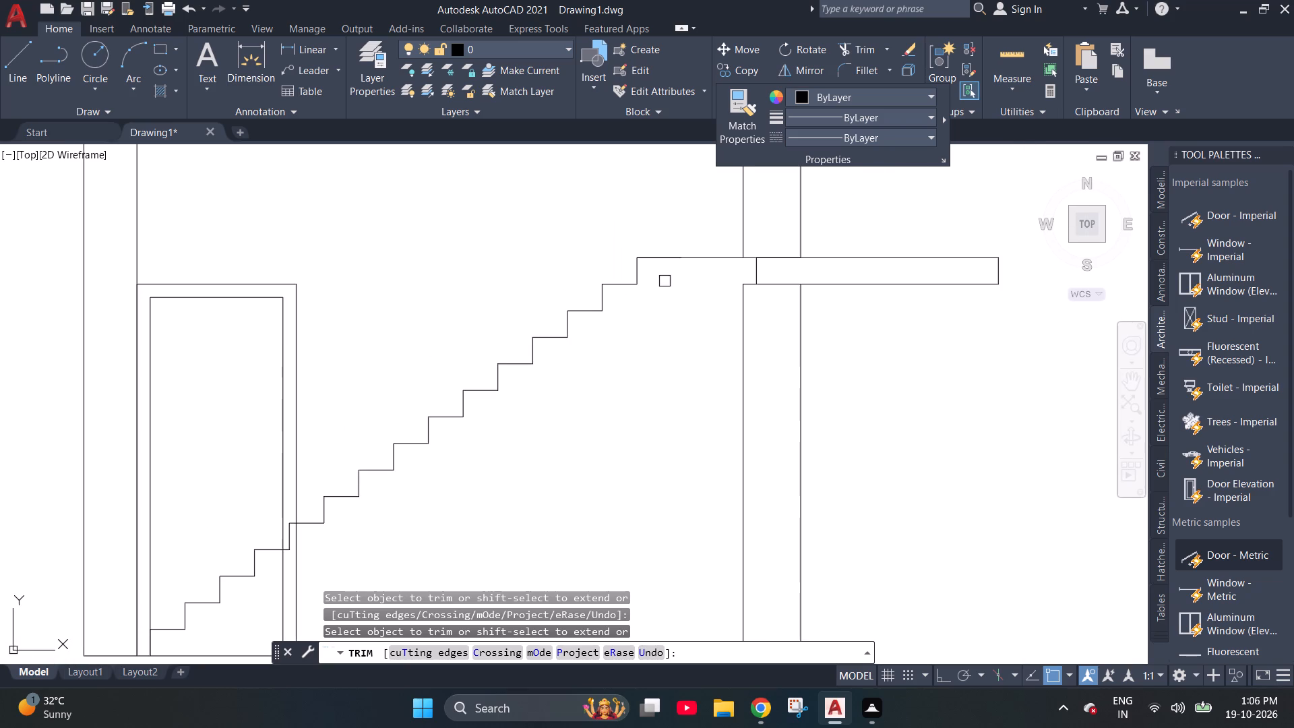
key(Escape)
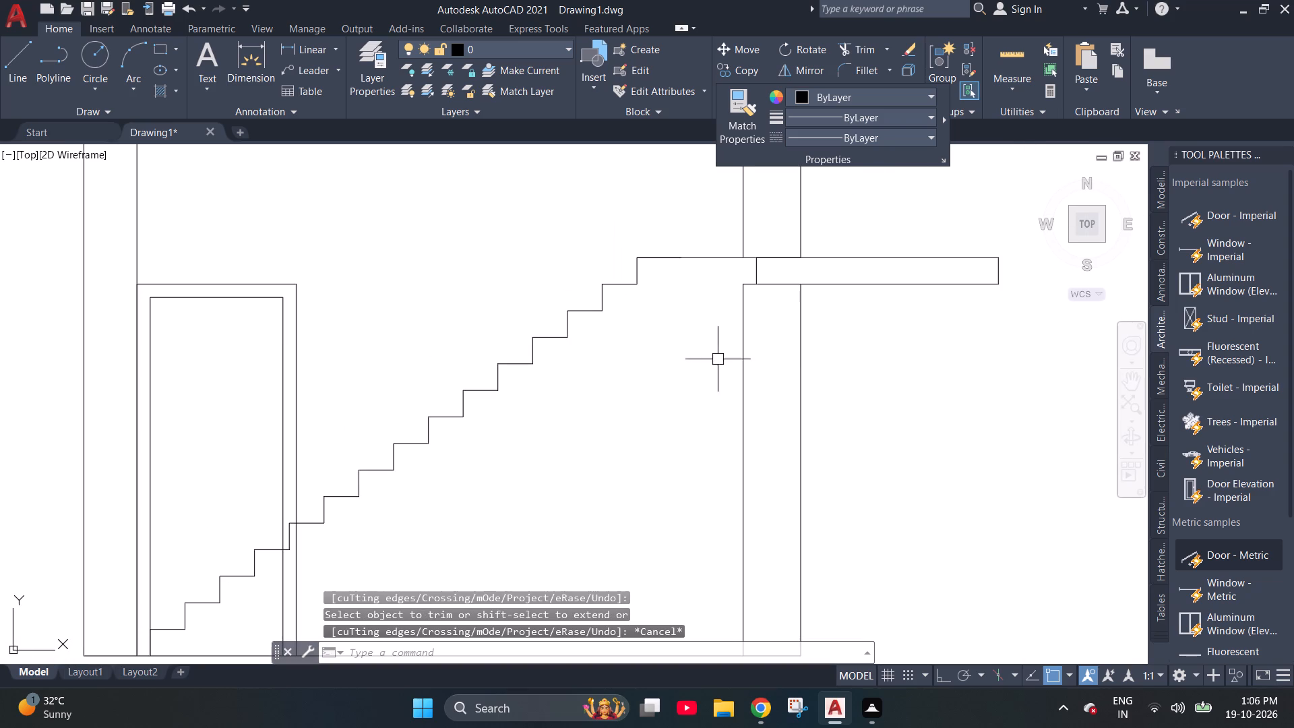
key(Escape)
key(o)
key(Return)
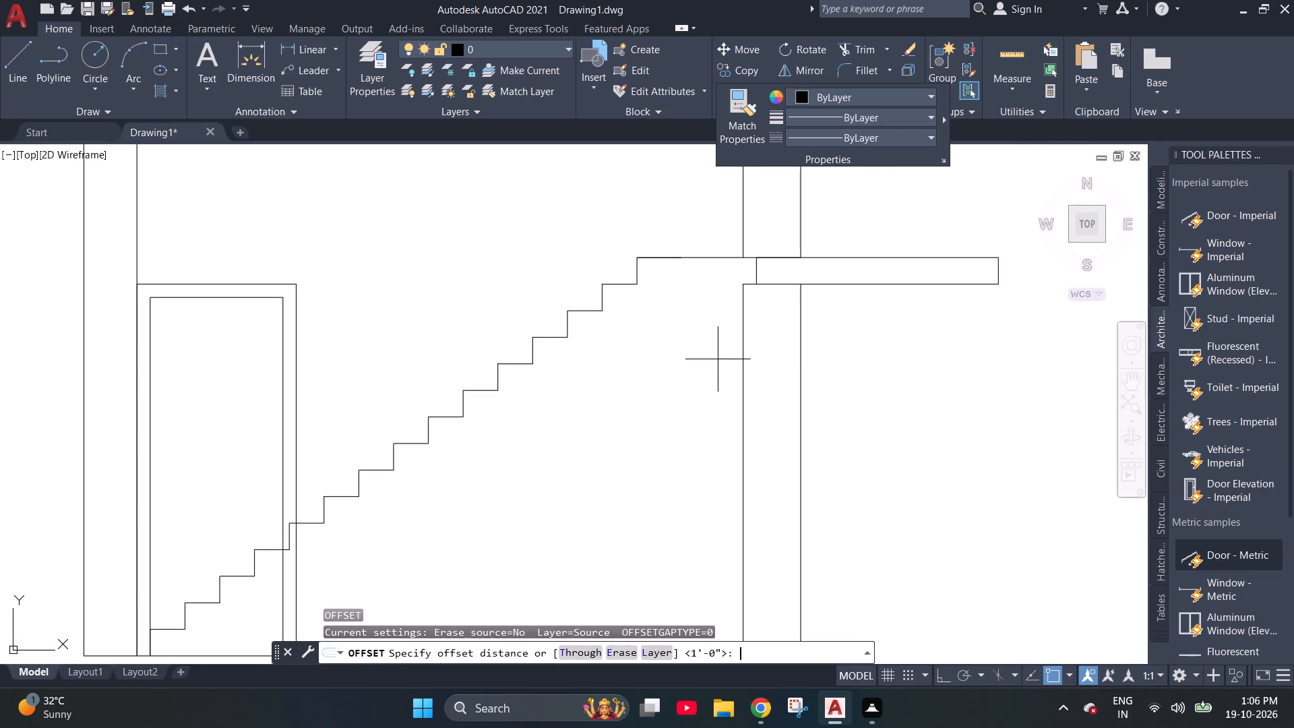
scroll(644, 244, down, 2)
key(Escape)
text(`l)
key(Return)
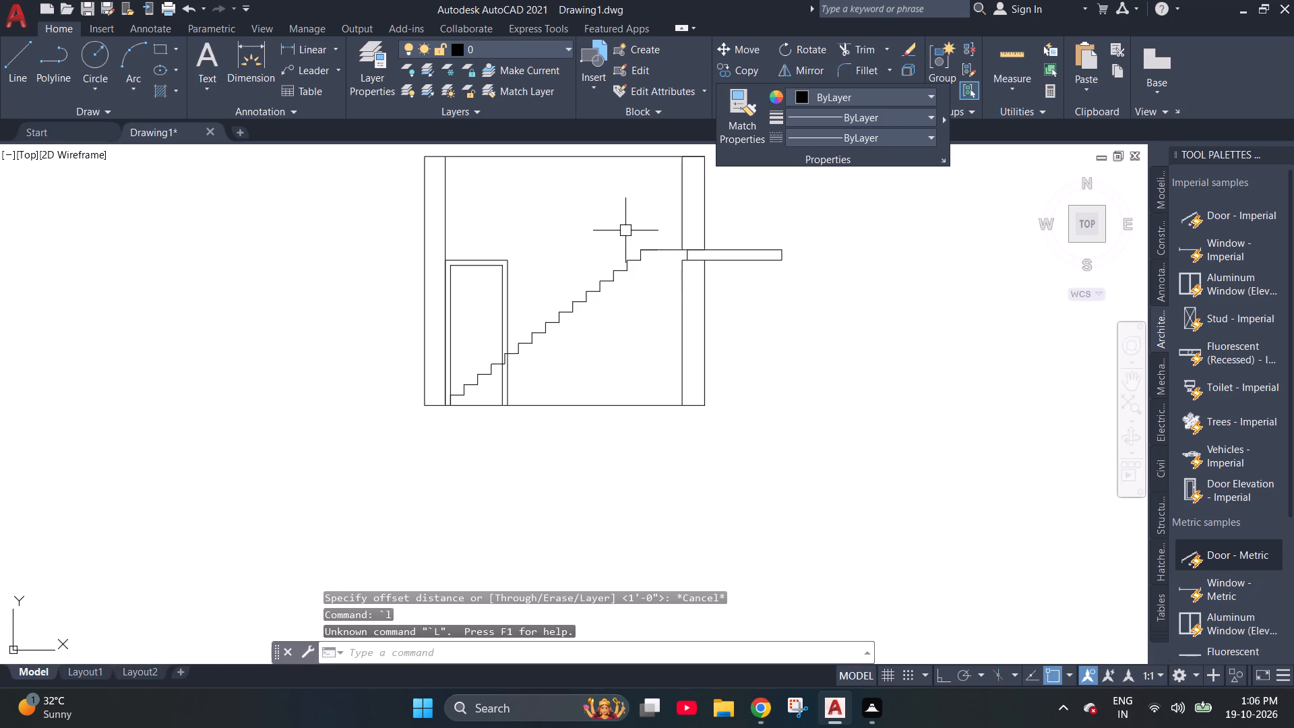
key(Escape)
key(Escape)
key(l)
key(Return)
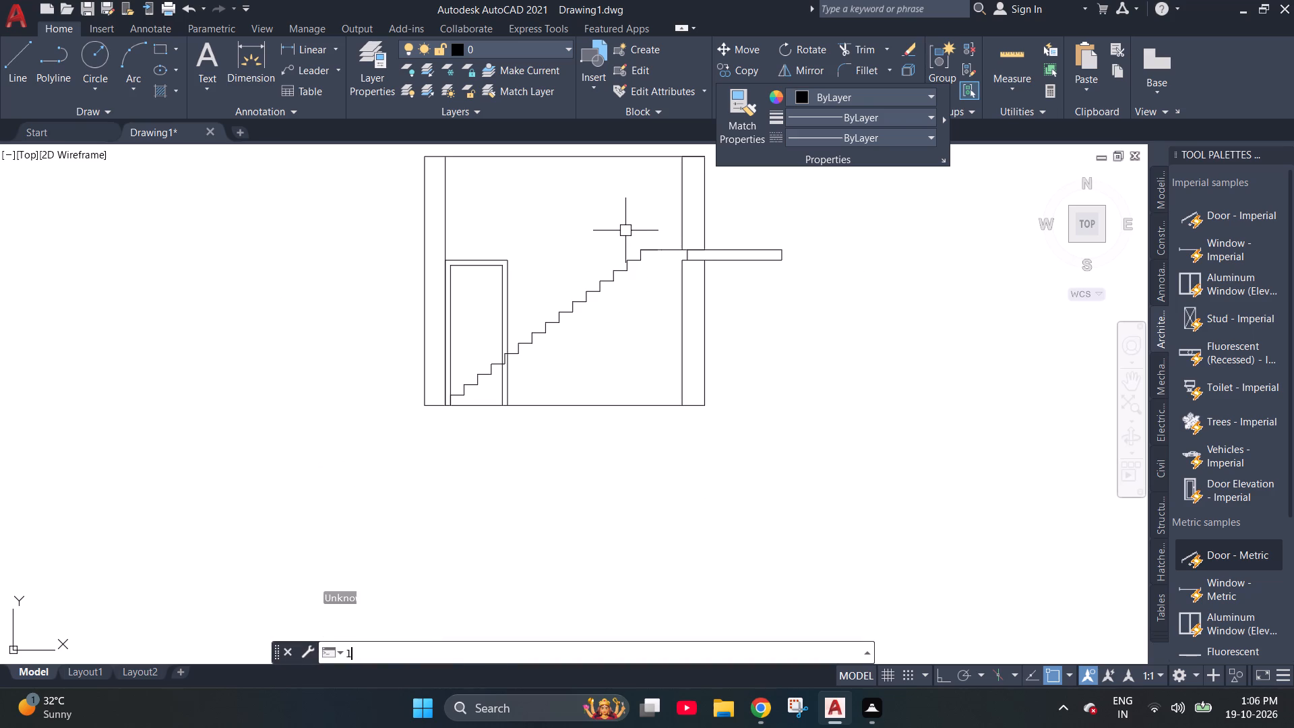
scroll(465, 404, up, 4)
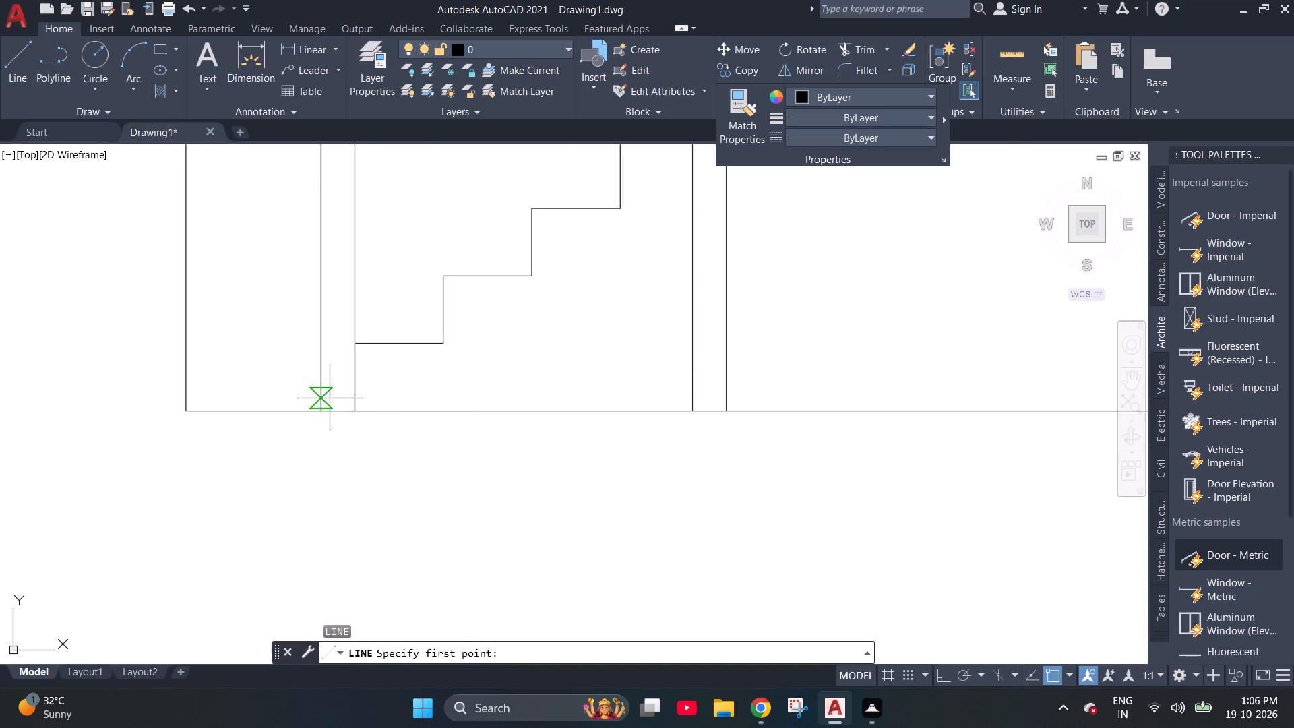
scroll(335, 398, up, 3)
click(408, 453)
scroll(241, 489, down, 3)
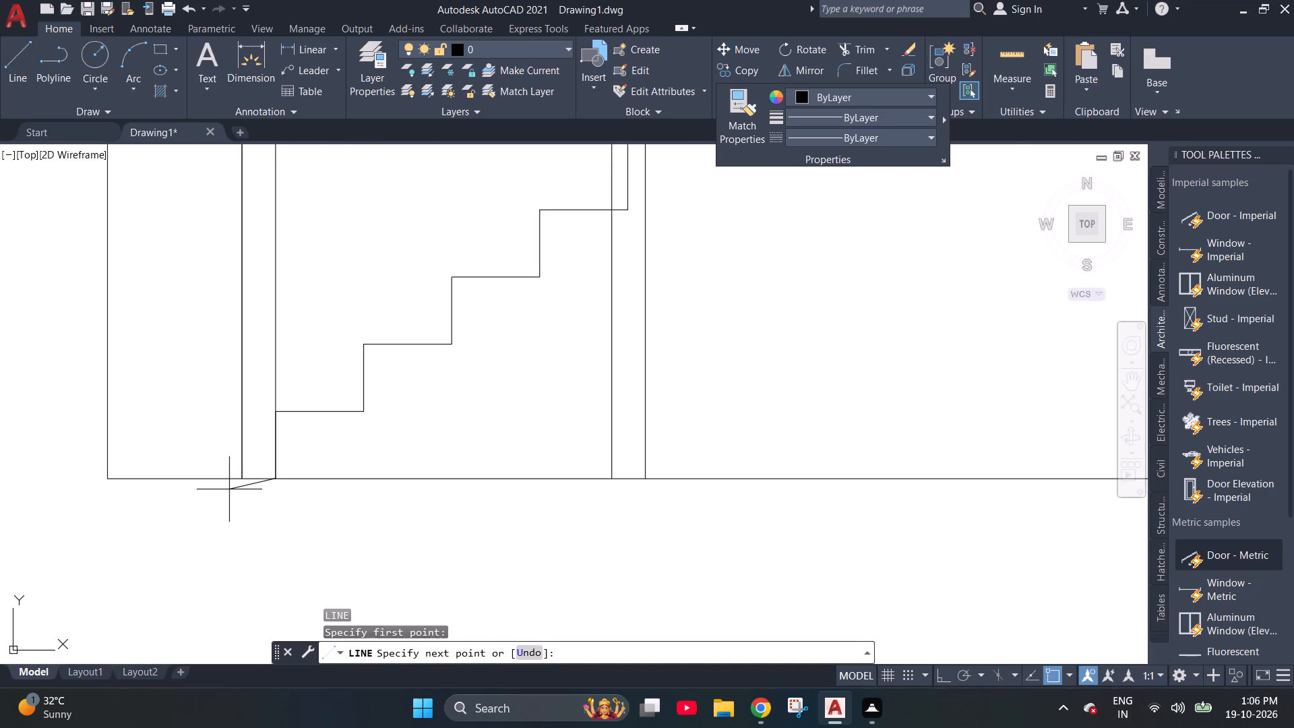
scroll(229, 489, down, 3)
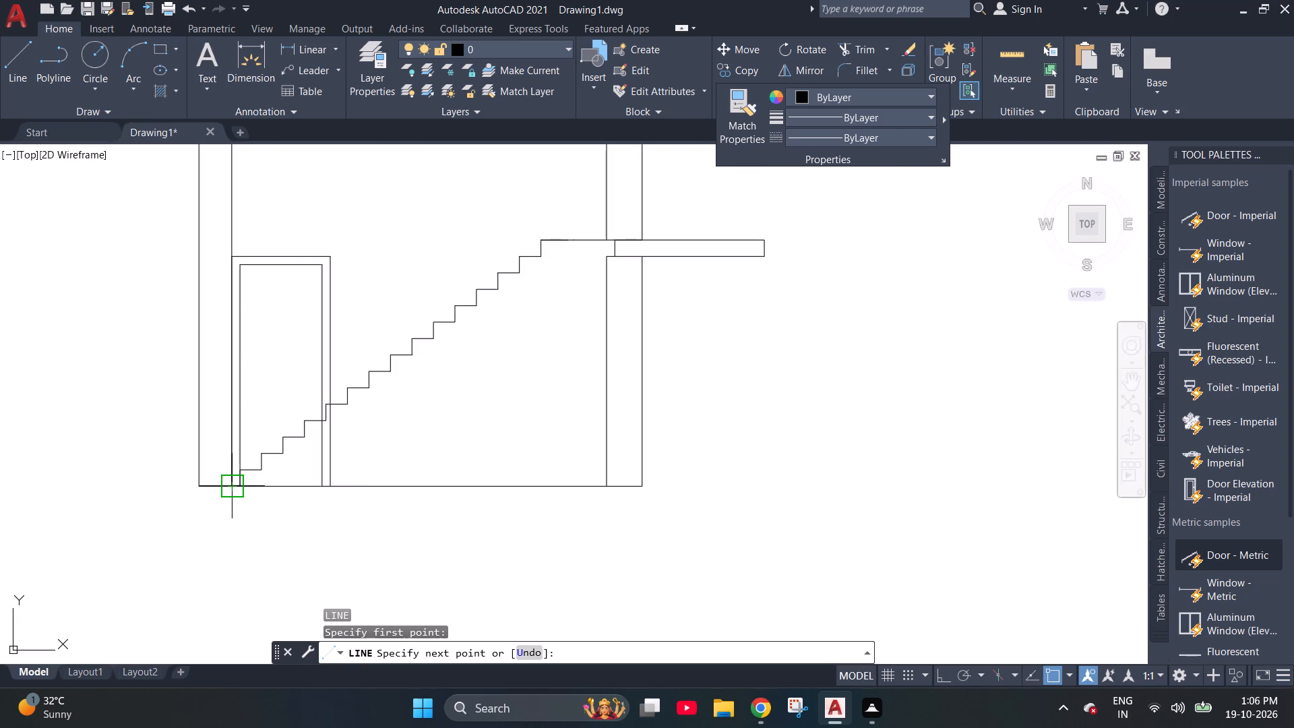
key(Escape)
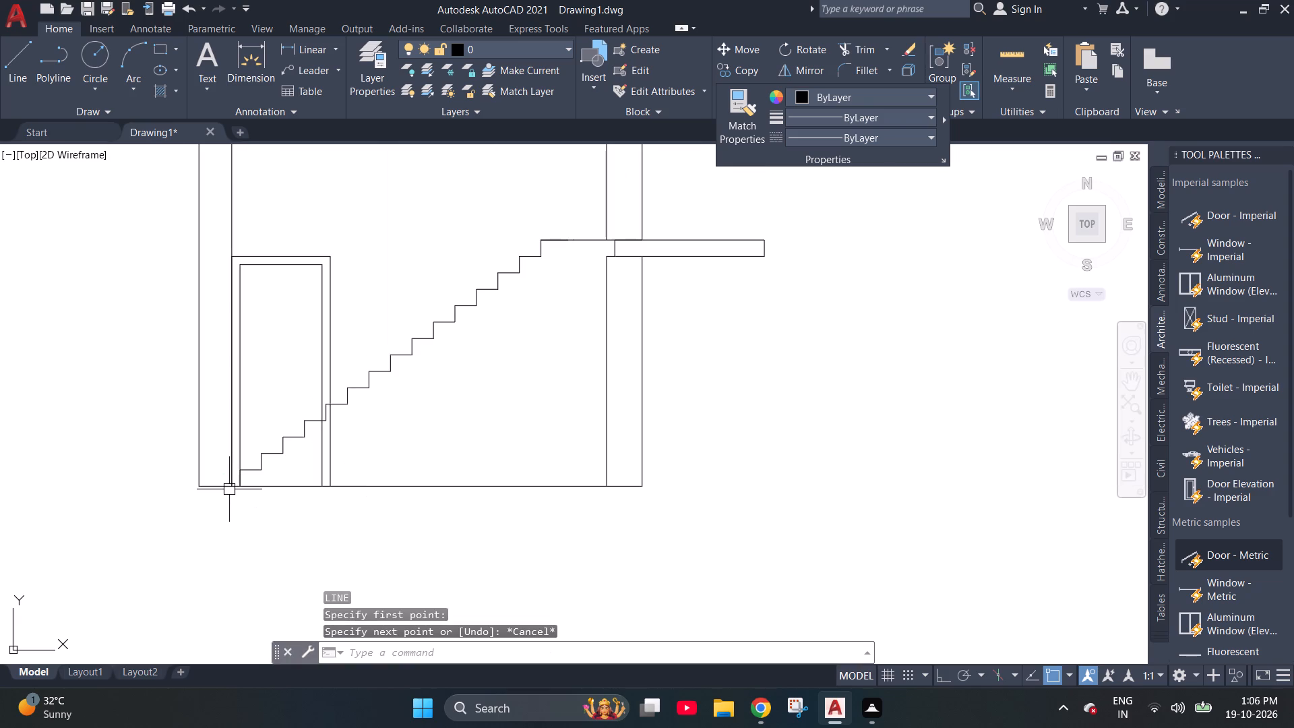
Draw a sloping line from the foot of the first riser along the inner step corners up to the landing's top line.
scroll(229, 489, up, 3)
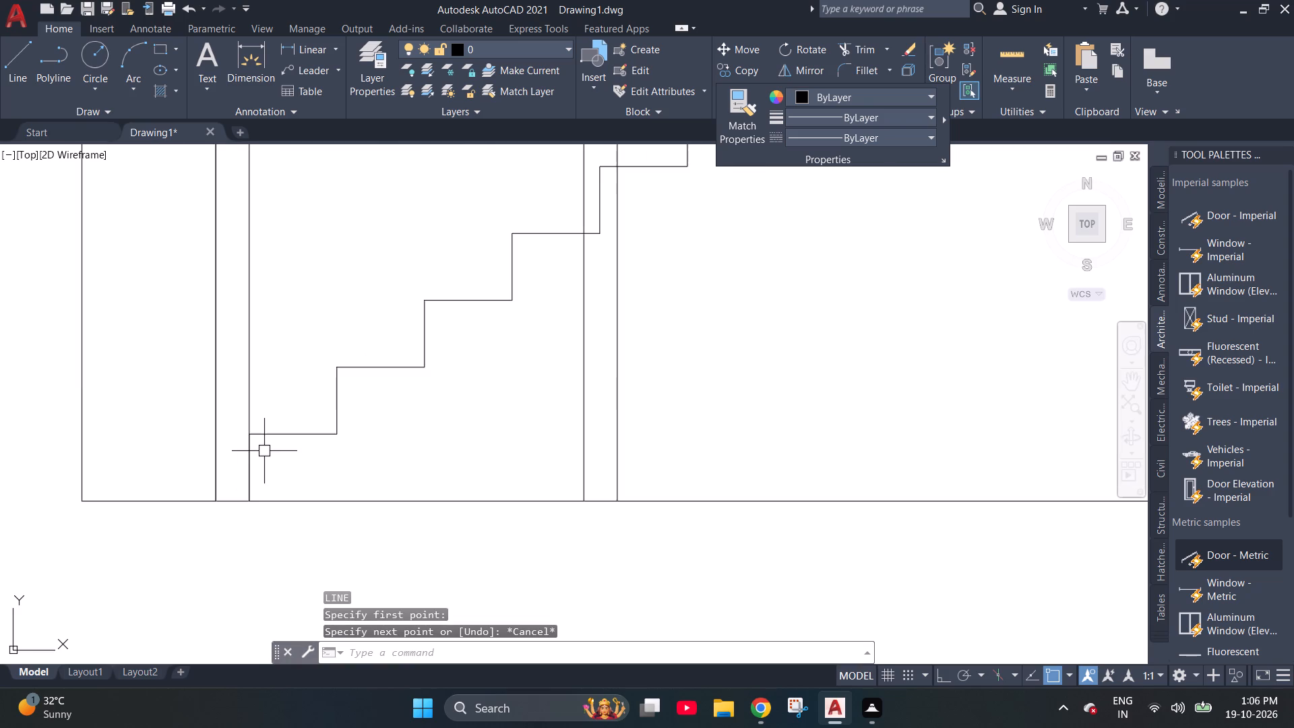
key(l)
key(Return)
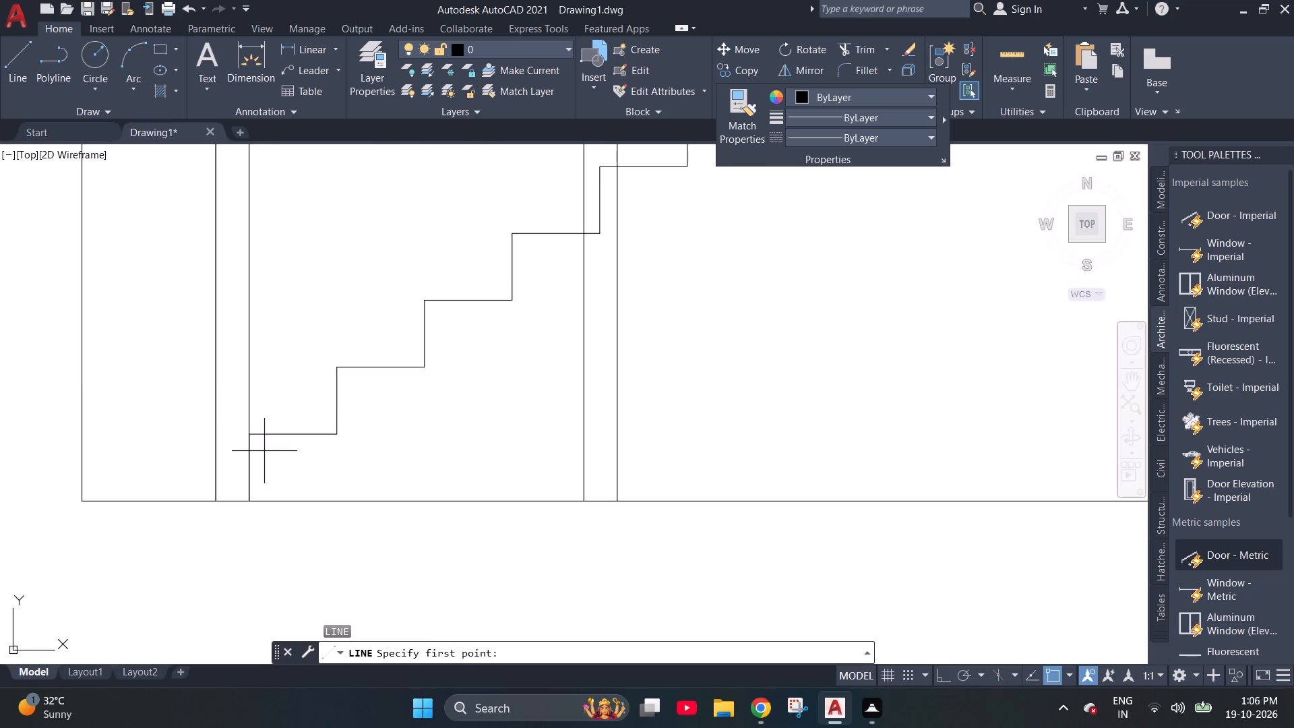
click(248, 512)
scroll(340, 429, down, 3)
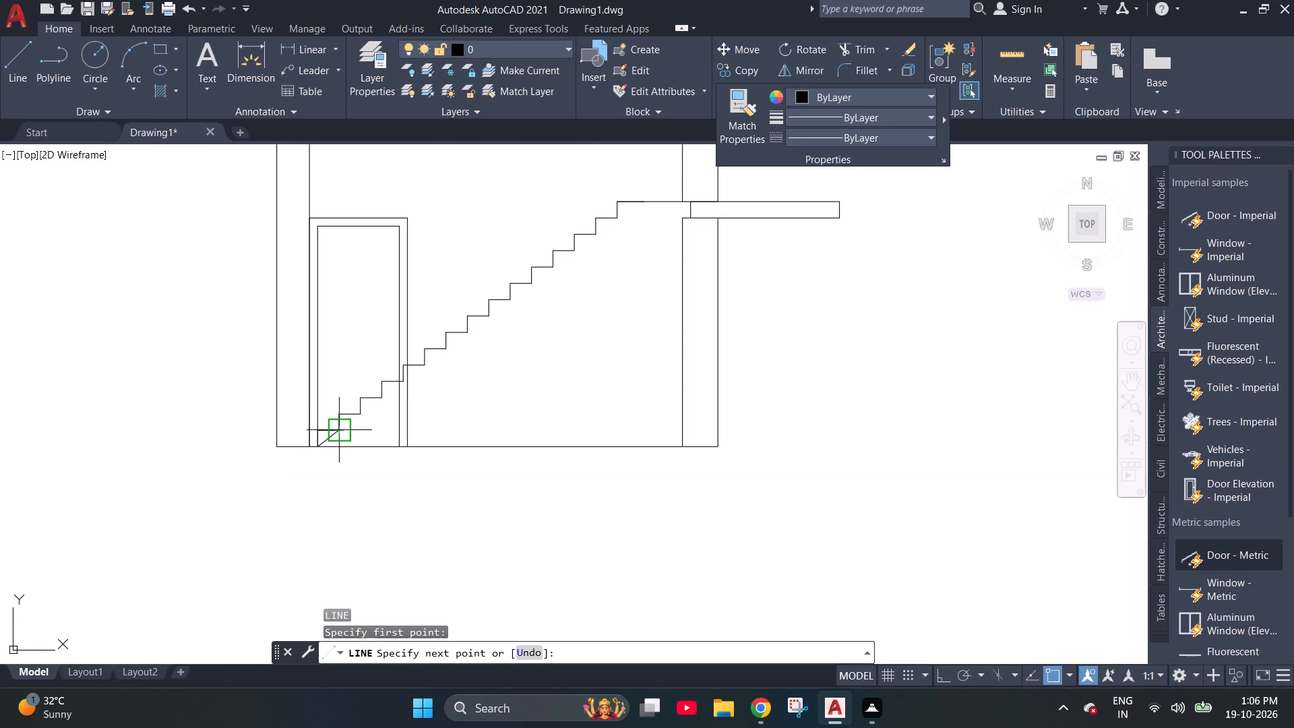
scroll(631, 217, up, 3)
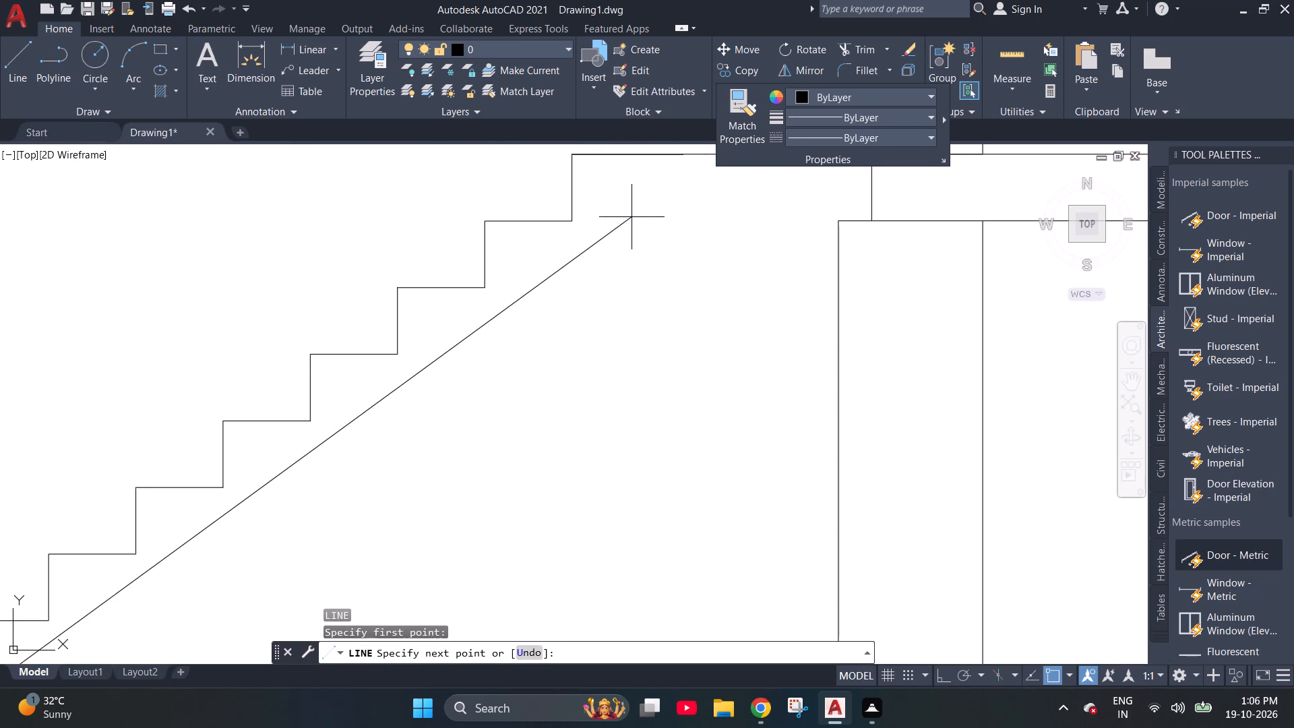
scroll(604, 194, up, 3)
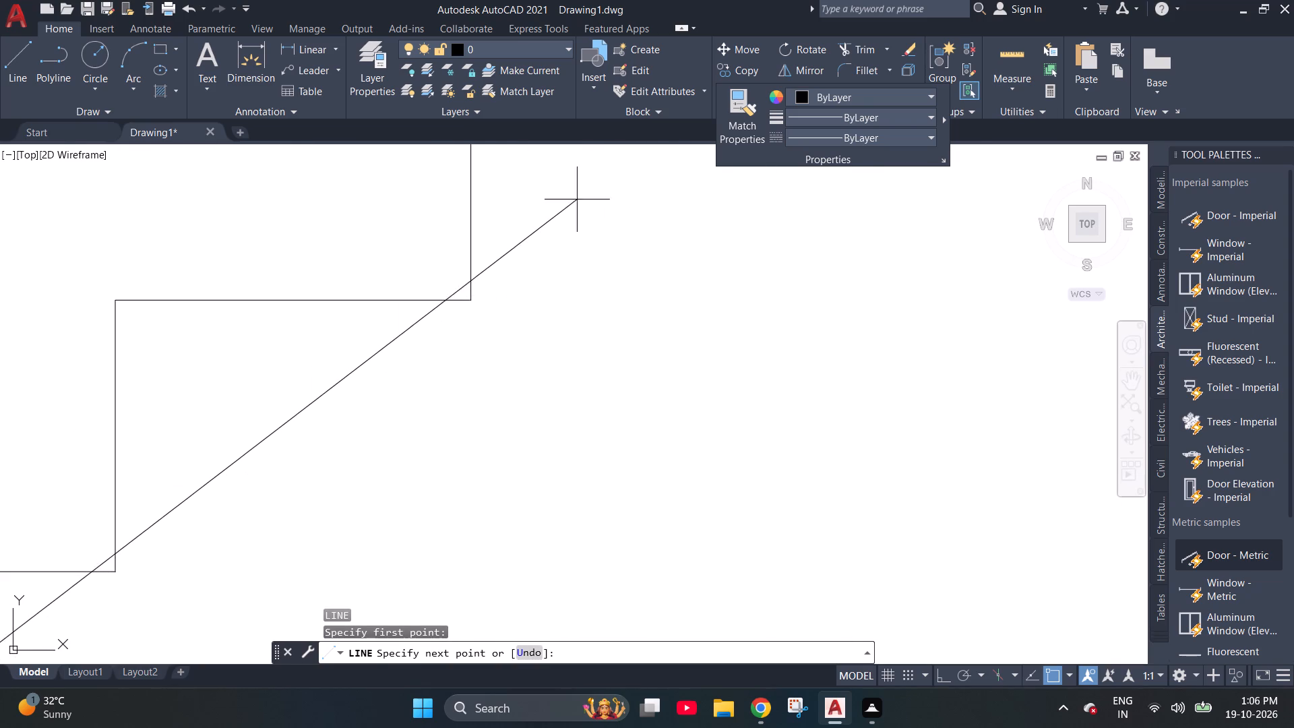
scroll(554, 239, down, 1)
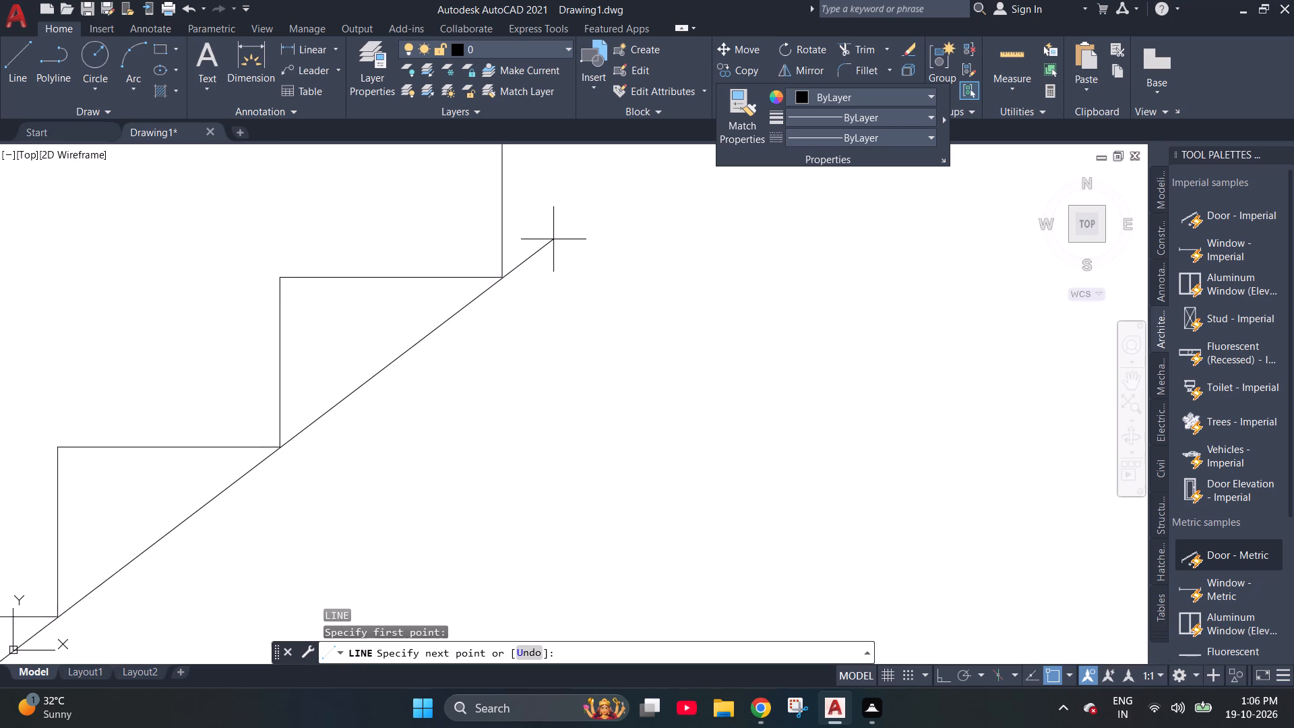
scroll(553, 239, down, 2)
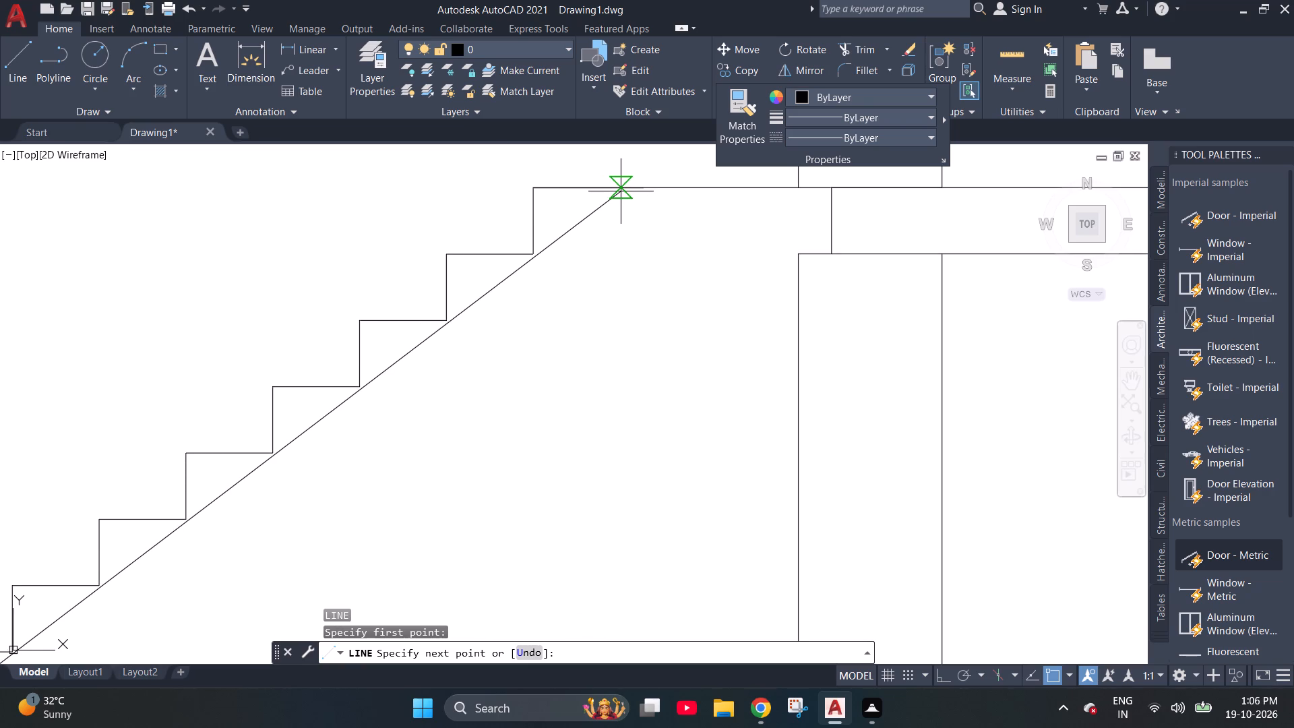
click(620, 191)
scroll(669, 331, down, 2)
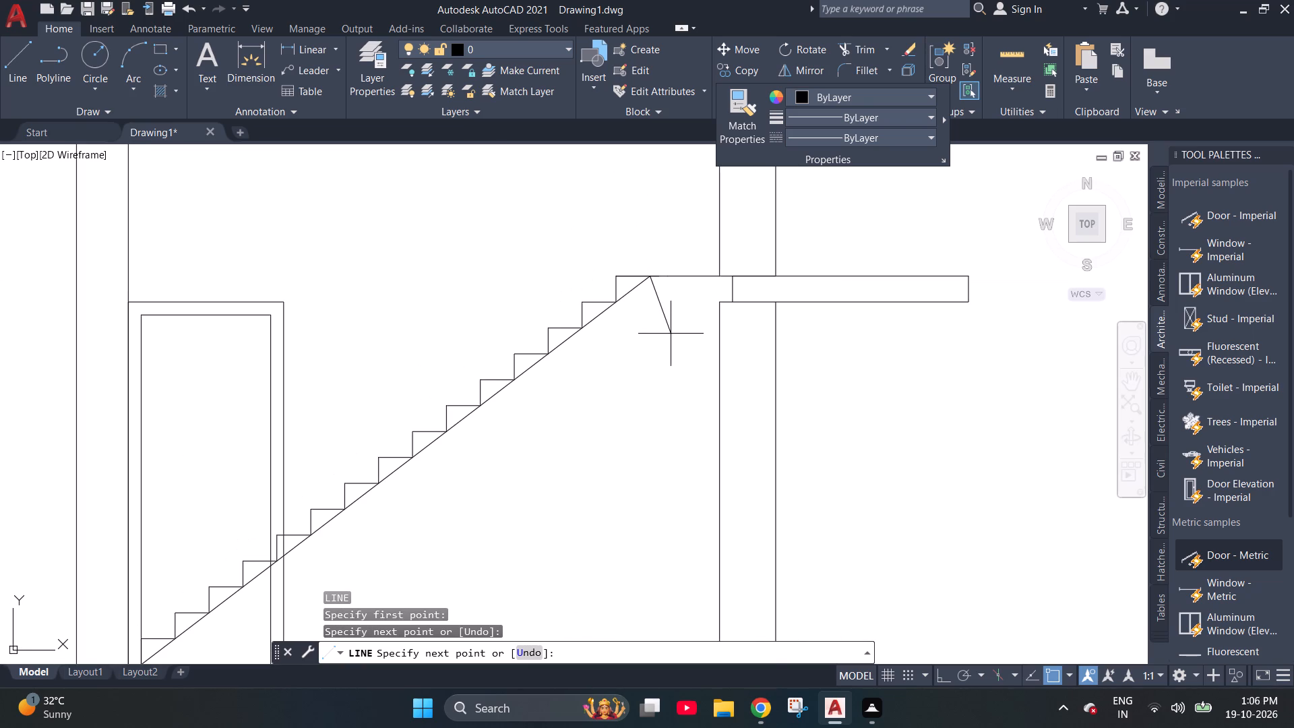
key(Escape)
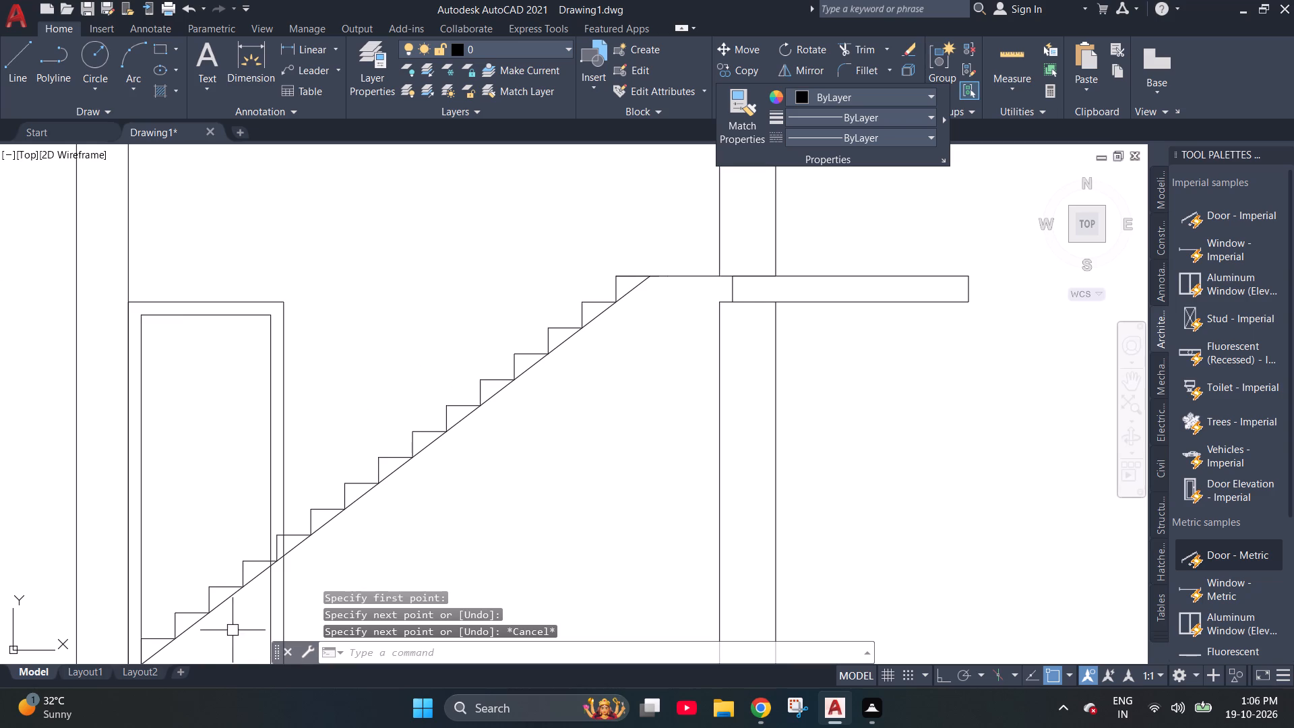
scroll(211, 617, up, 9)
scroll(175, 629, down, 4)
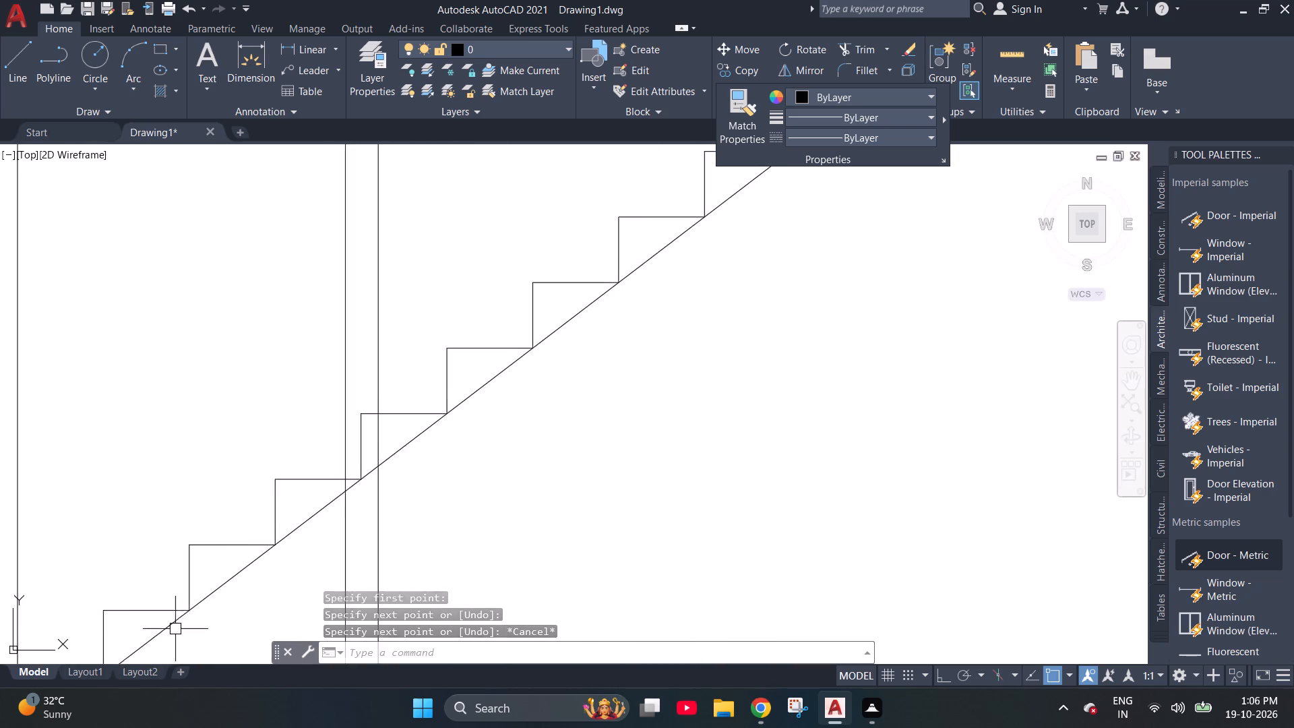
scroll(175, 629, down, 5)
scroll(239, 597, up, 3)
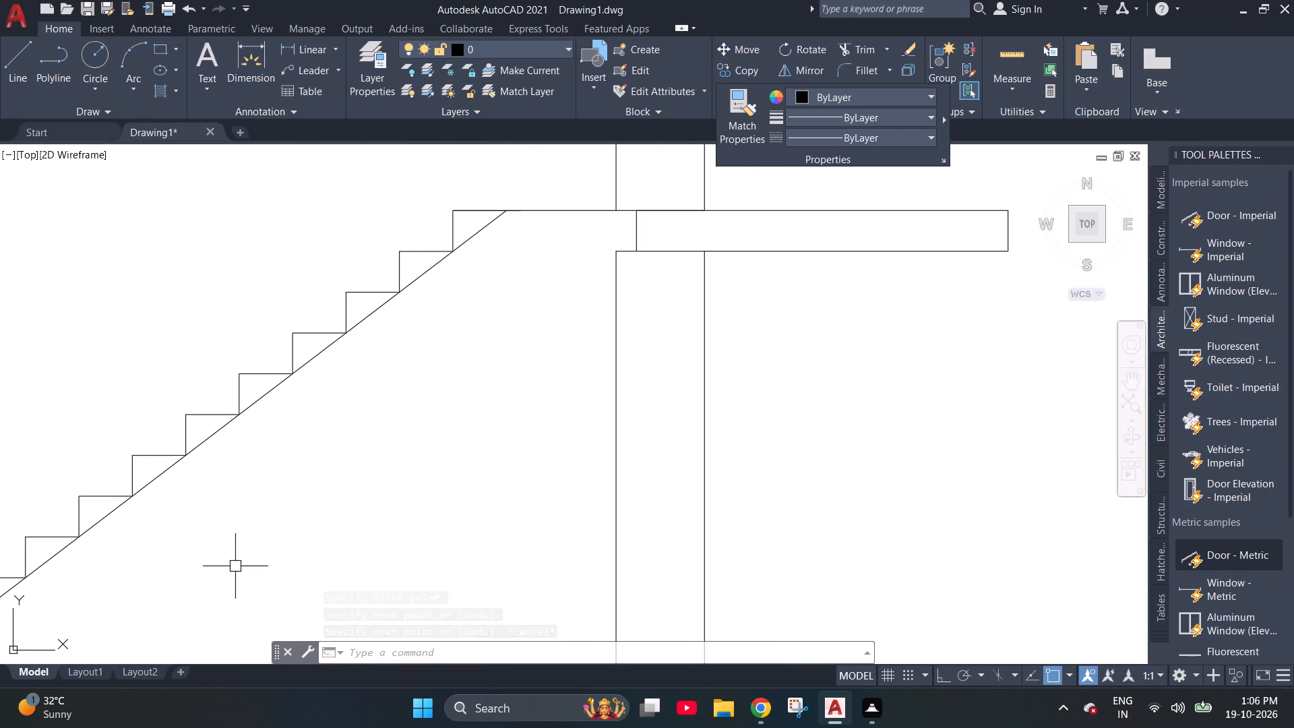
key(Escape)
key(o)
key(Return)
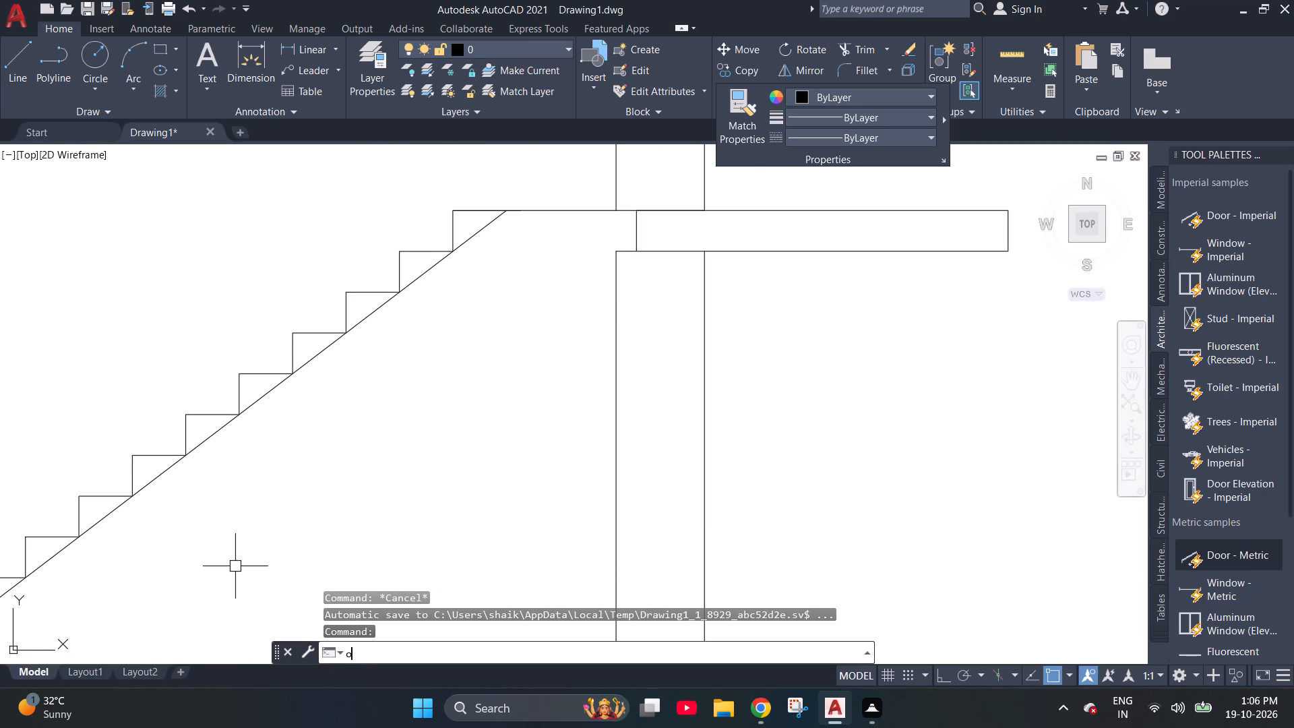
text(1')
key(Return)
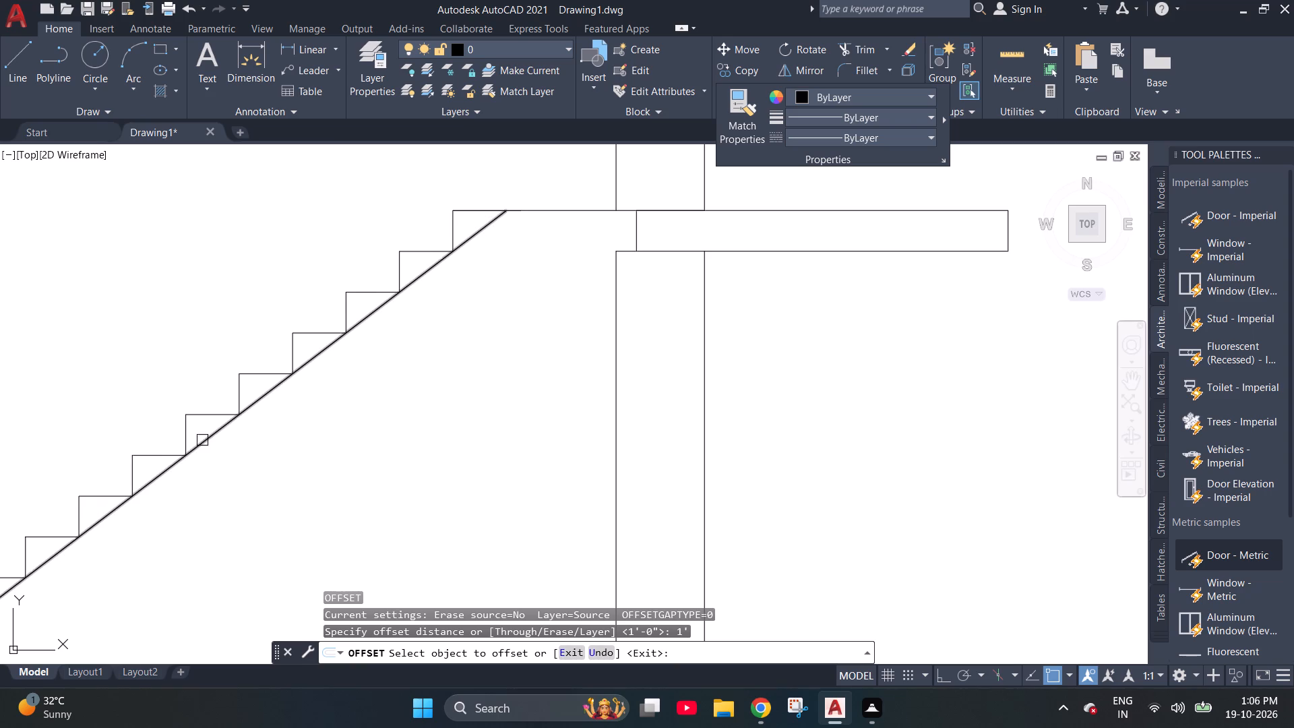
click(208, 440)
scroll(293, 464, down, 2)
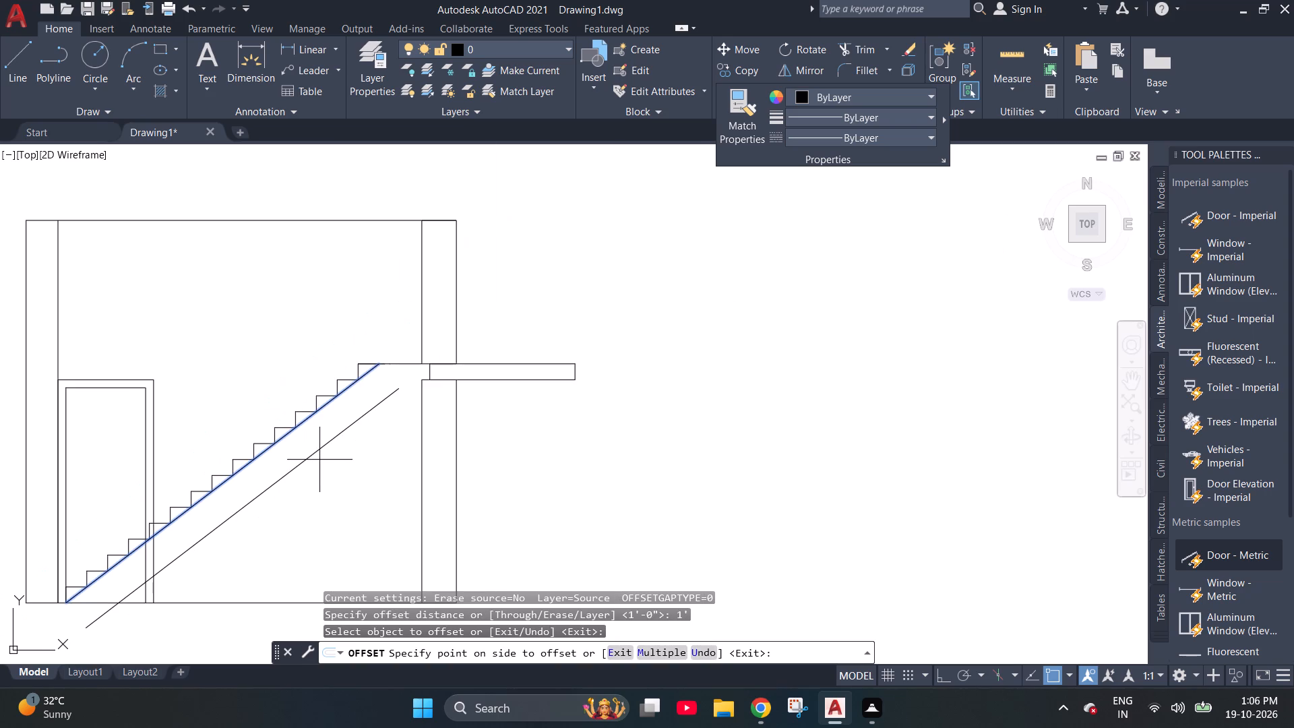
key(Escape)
Offset the sloping line 5" to the underside of the flight to form the waist slab's soffit.
key(o)
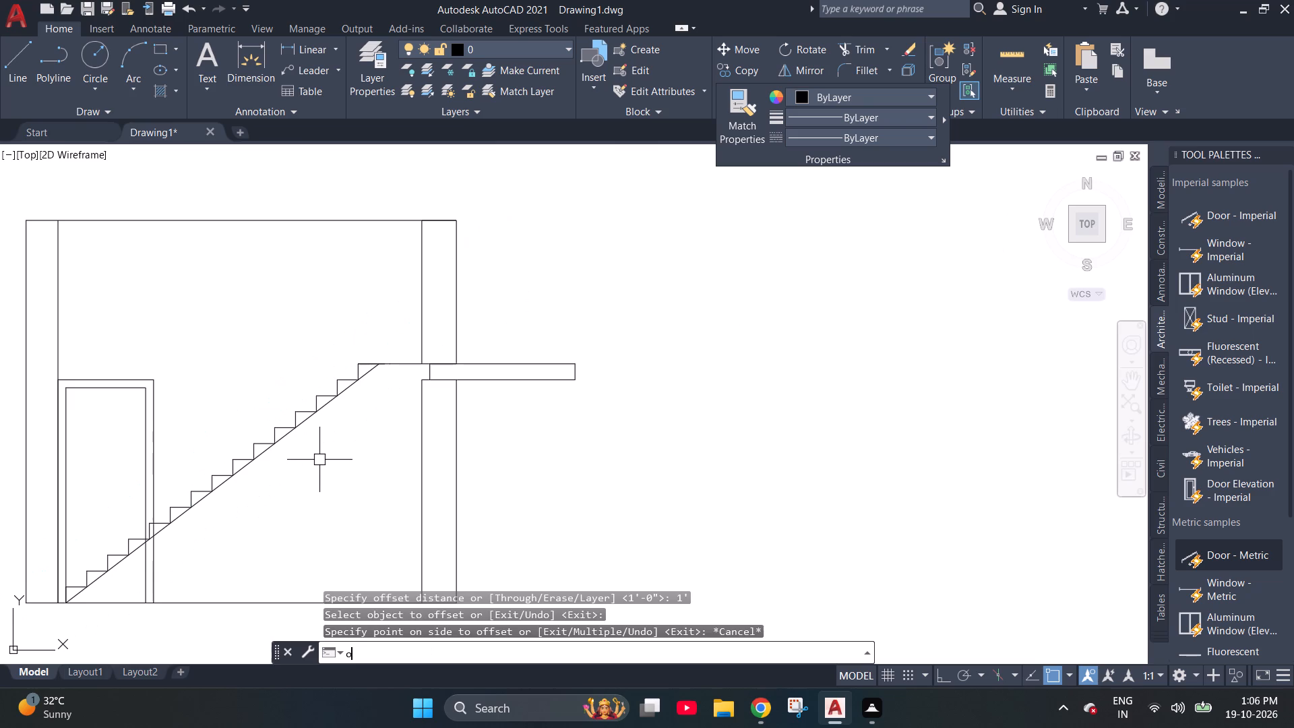
key(Return)
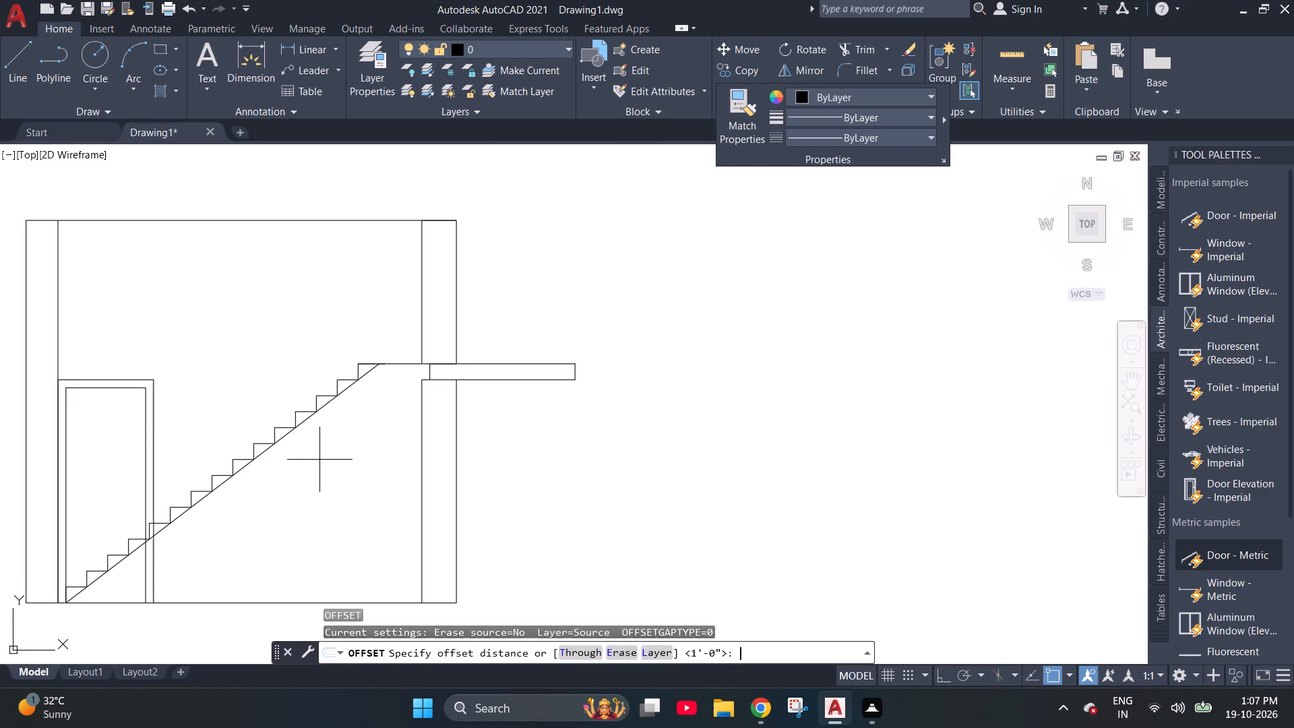
text(5")
key(Return)
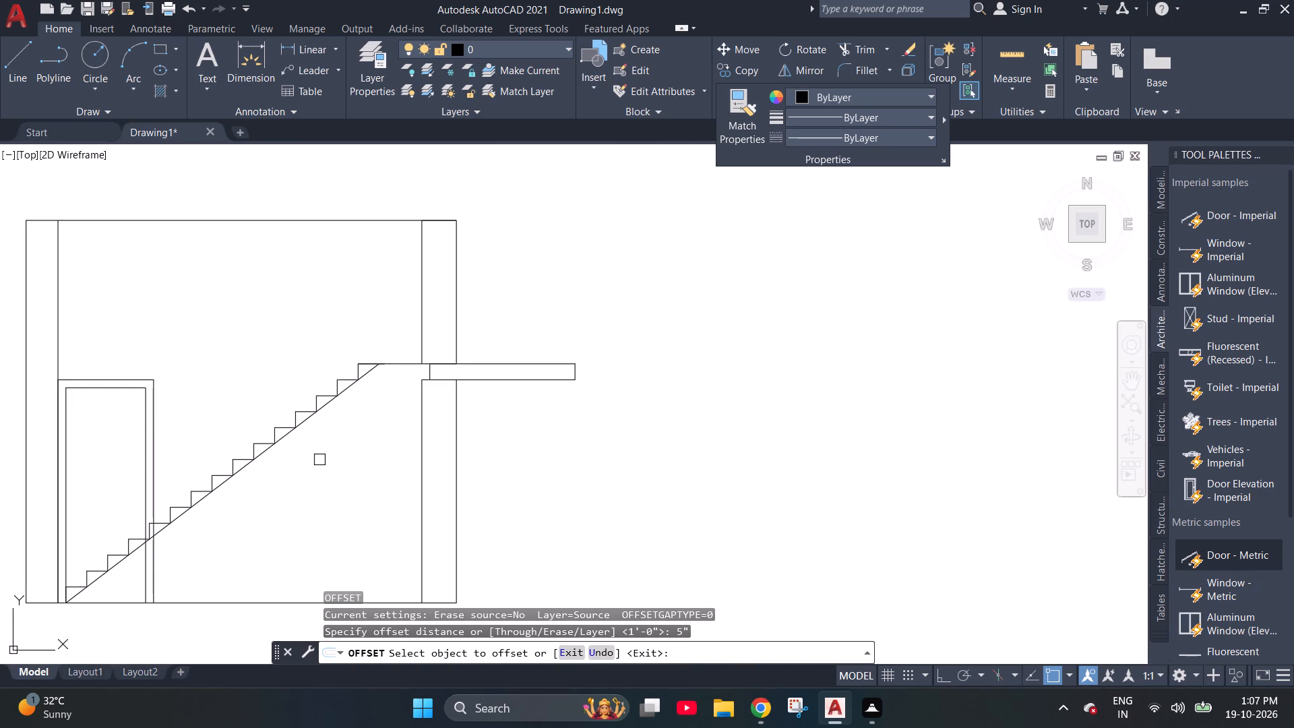
click(315, 419)
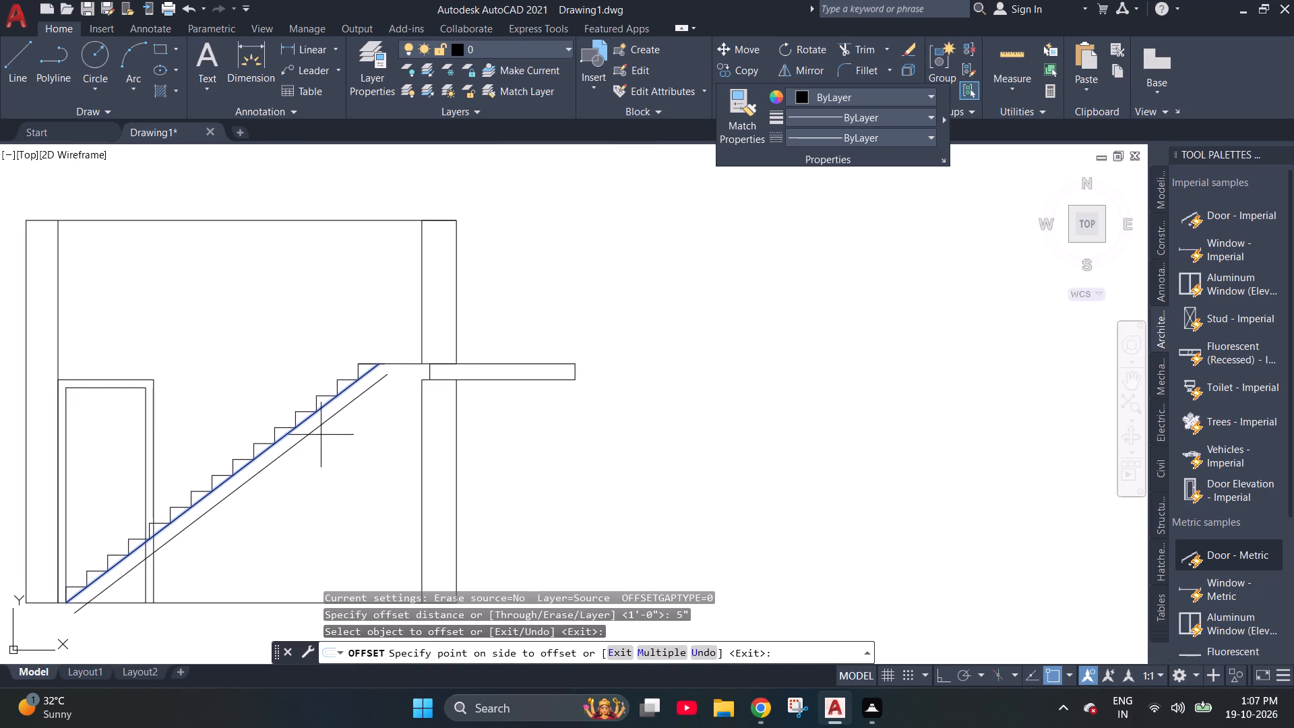
click(321, 435)
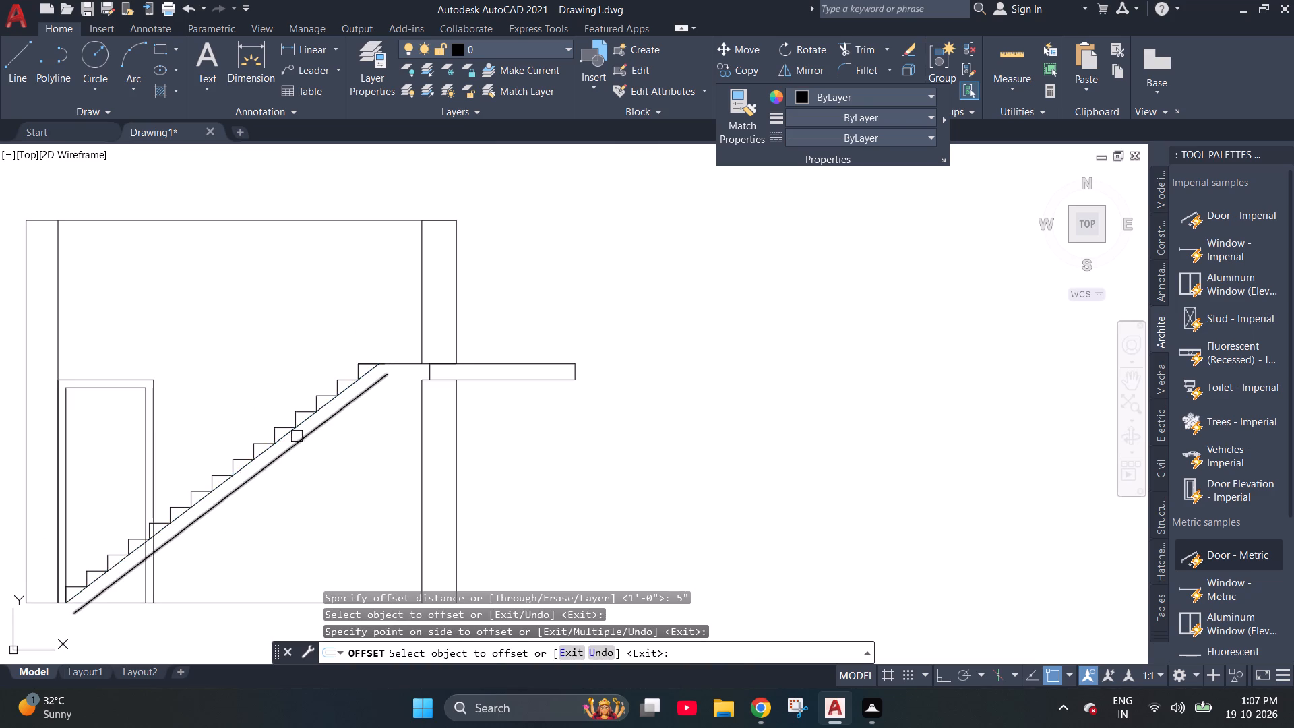
click(284, 440)
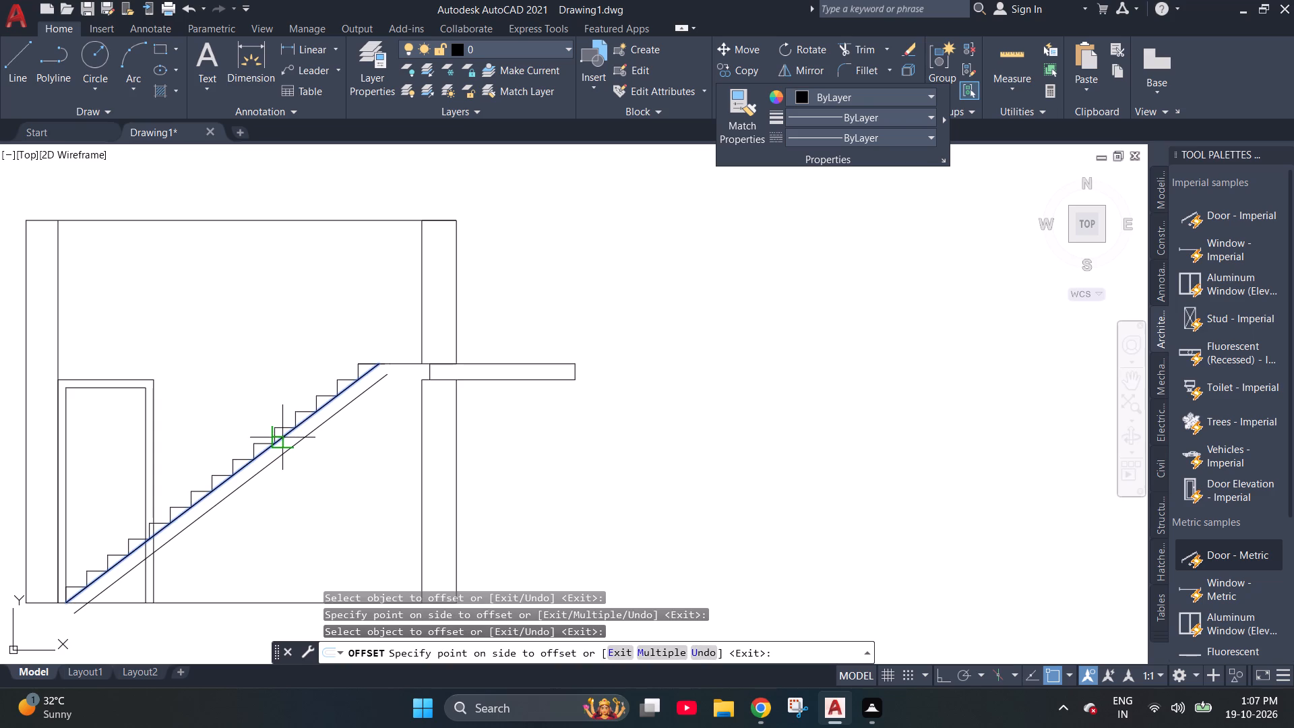
key(Escape)
key(Escape)
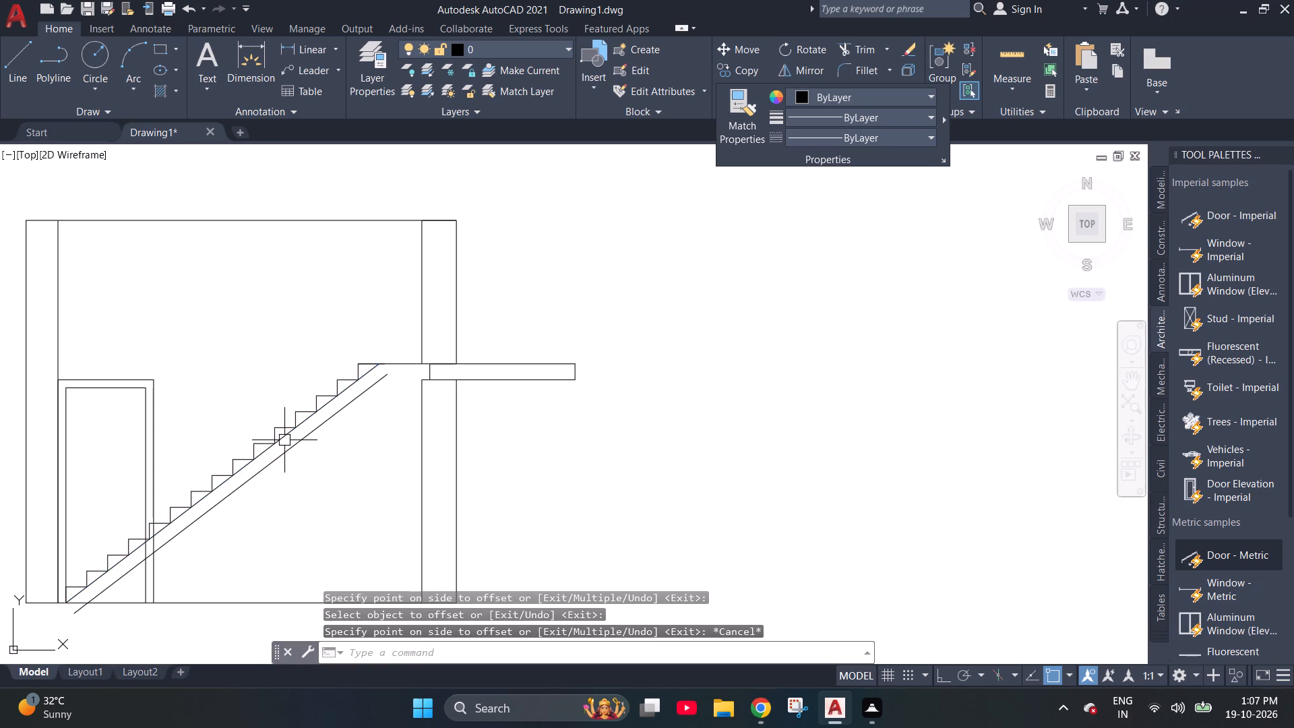
Erase the original sloping line running through the inner step corners.
click(287, 429)
key(Delete)
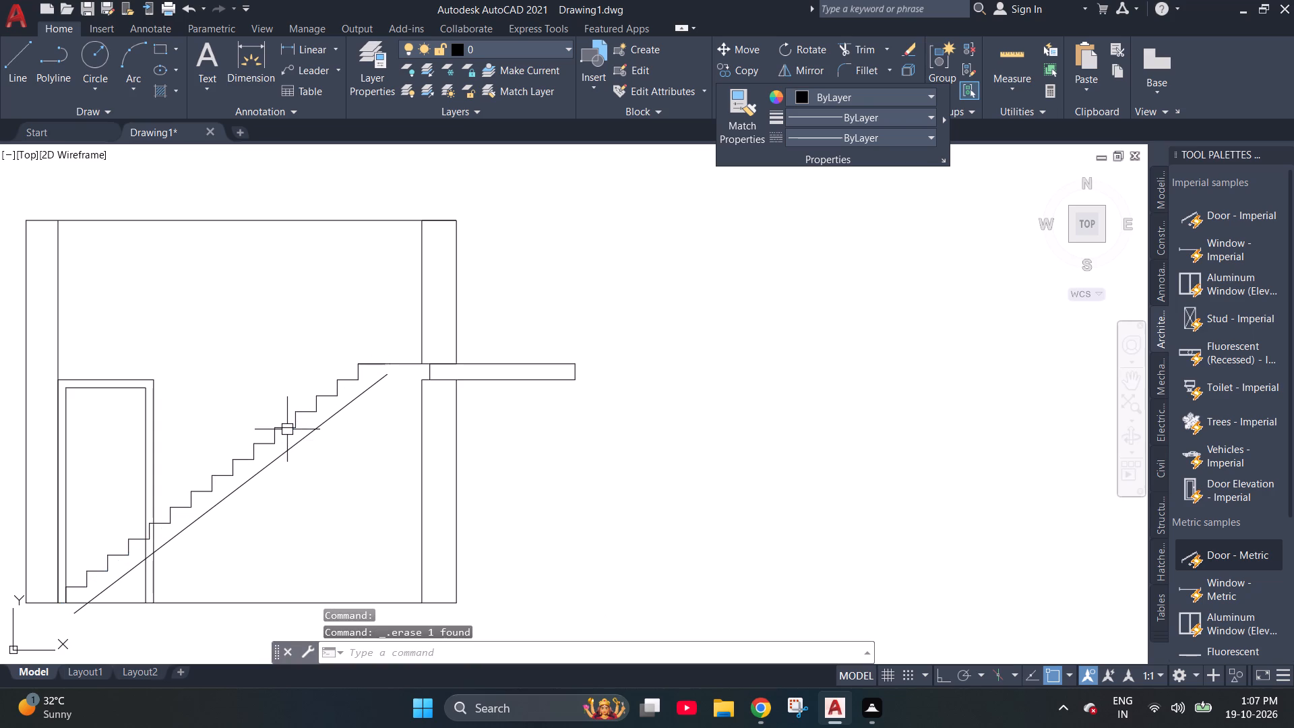
Trim the soffit line's lower end that projects below the floor line and leave the Trim command.
scroll(61, 617, up, 4)
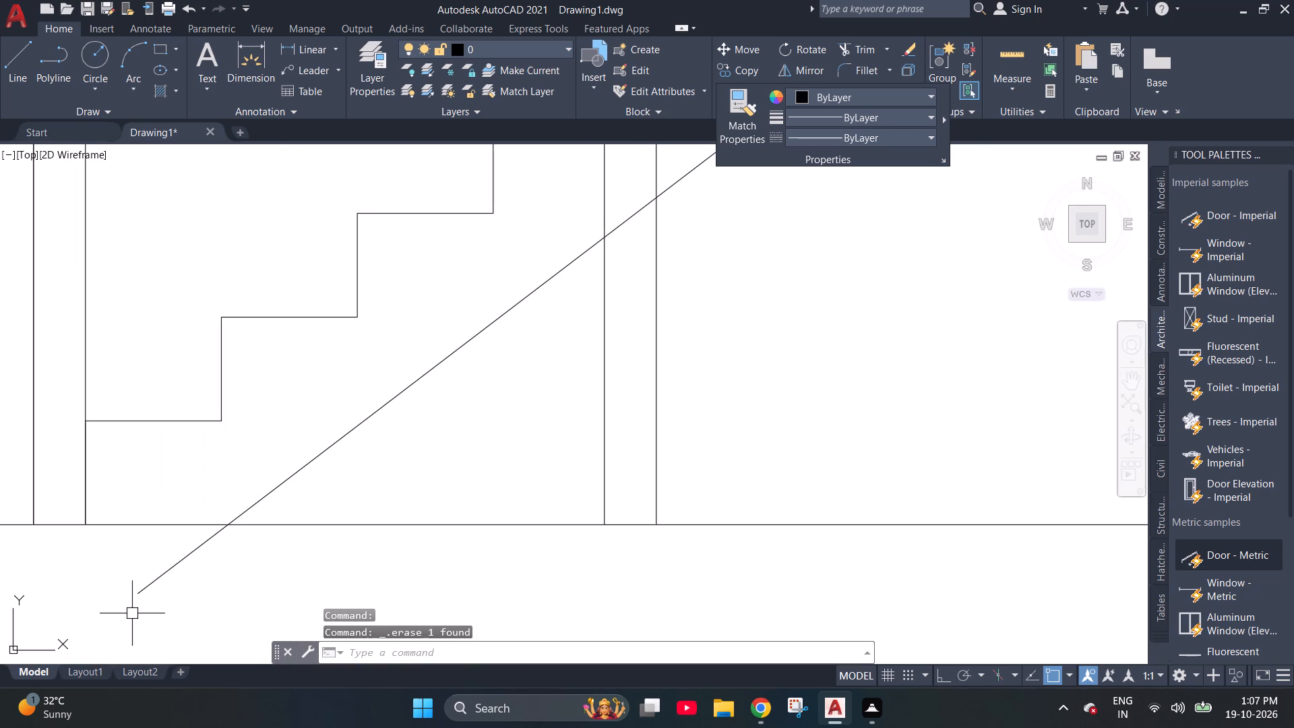
key(Escape)
text(tr)
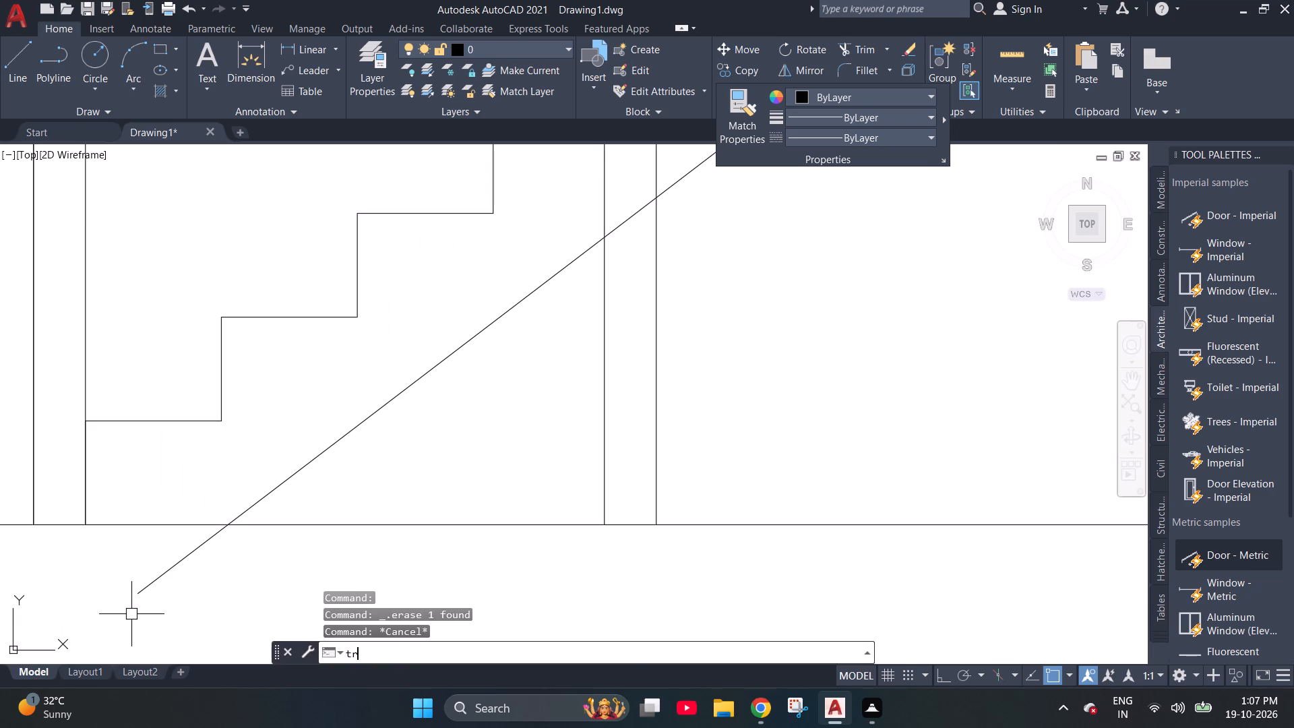
key(Return)
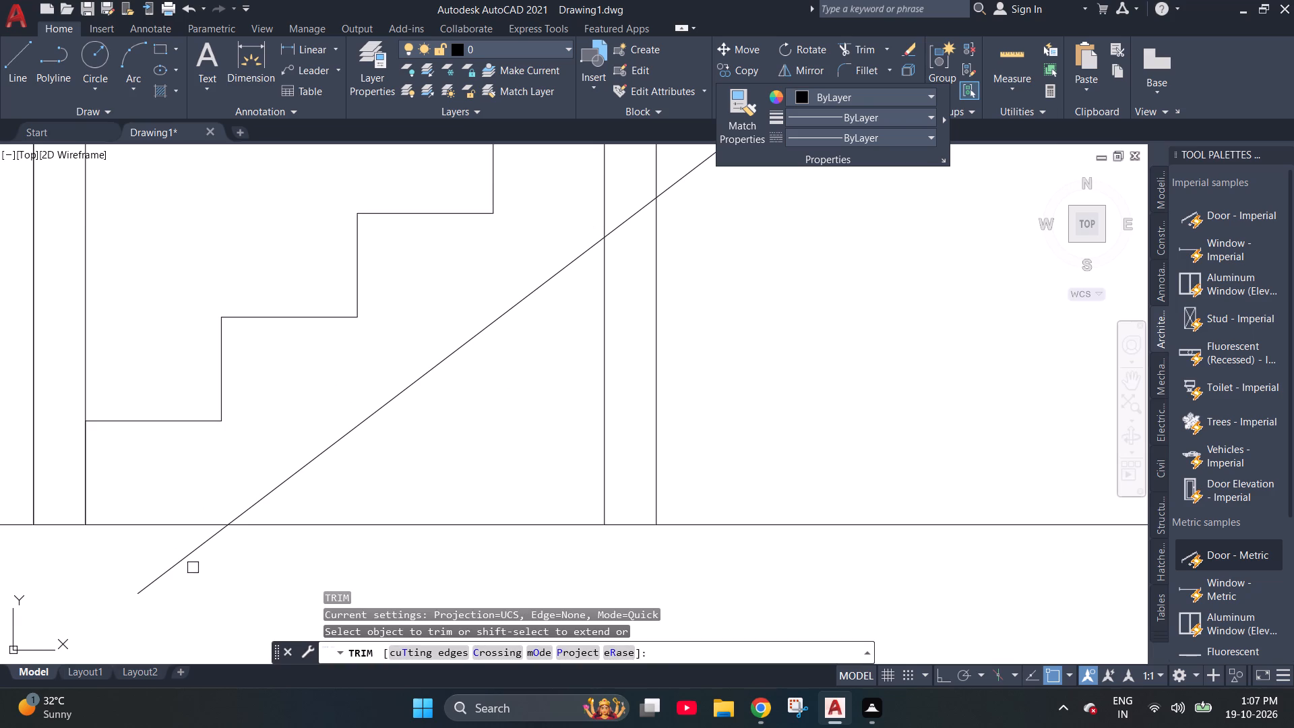
click(191, 559)
scroll(171, 563, down, 5)
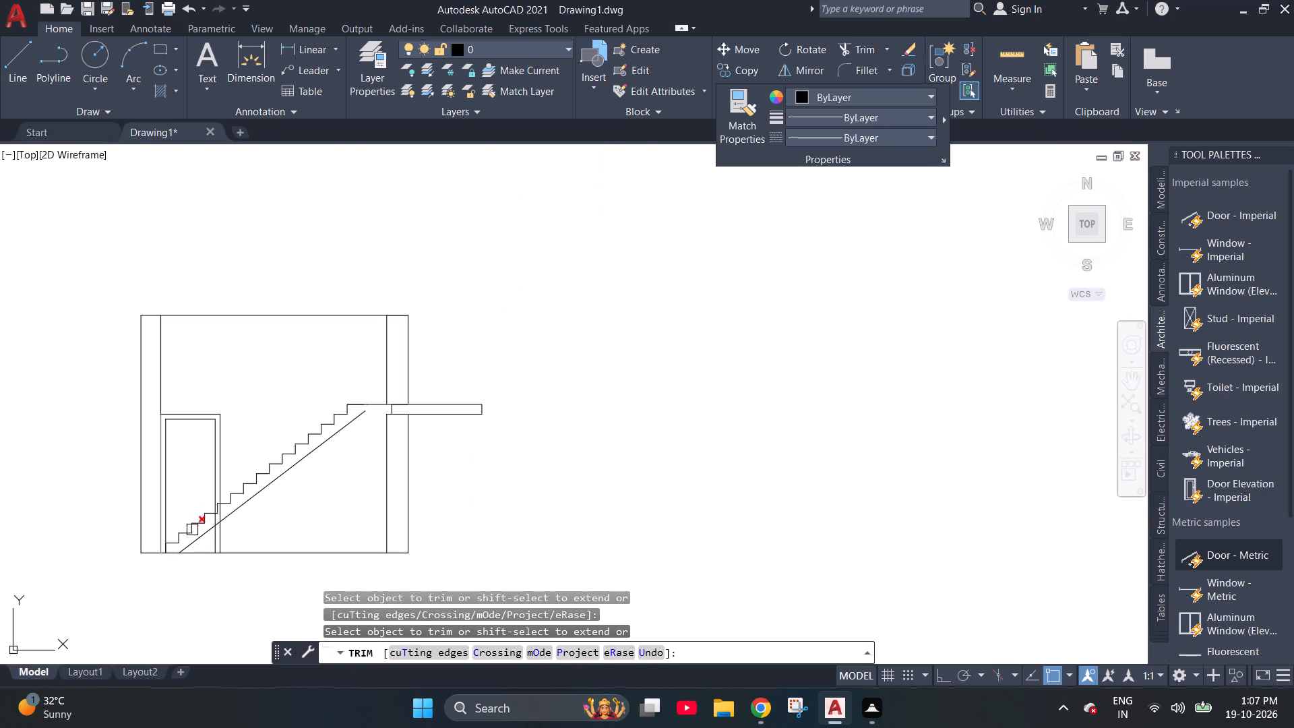
scroll(383, 406, up, 3)
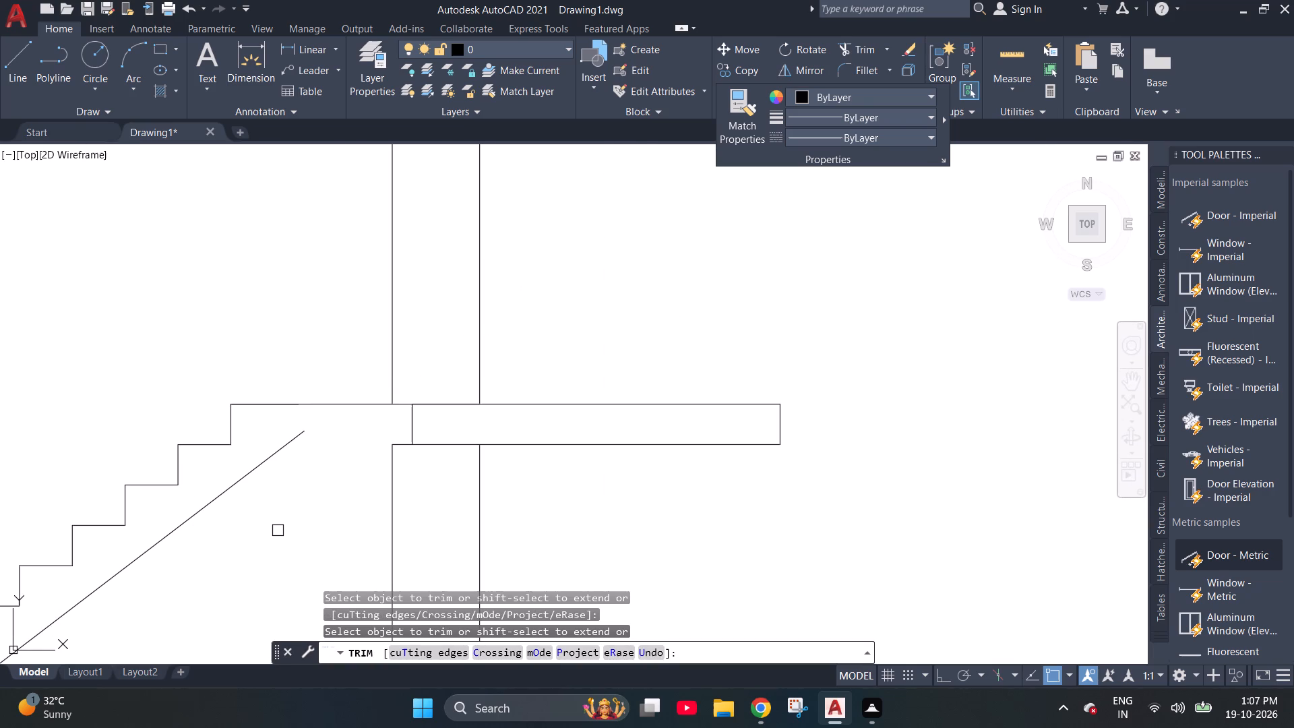
key(Escape)
Extend the landing slab's bottom line back to meet the sloping soffit line of the flight.
text(ex)
key(Return)
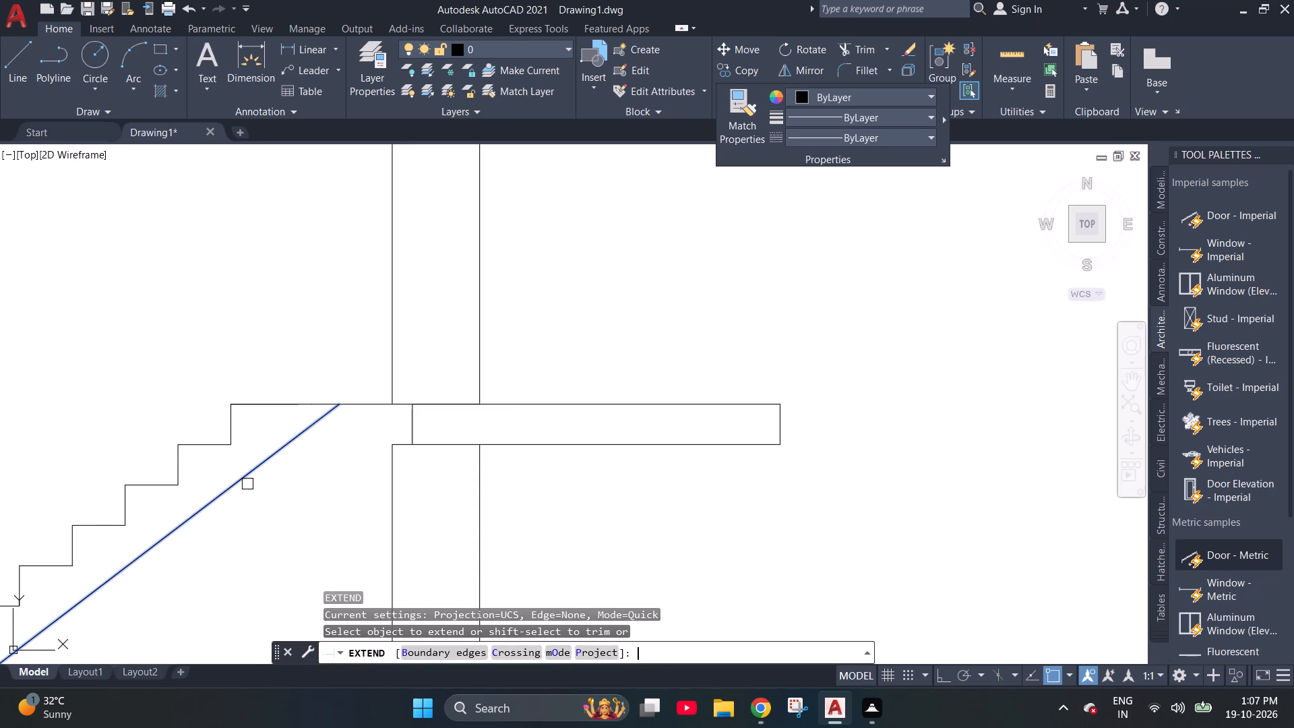
click(405, 450)
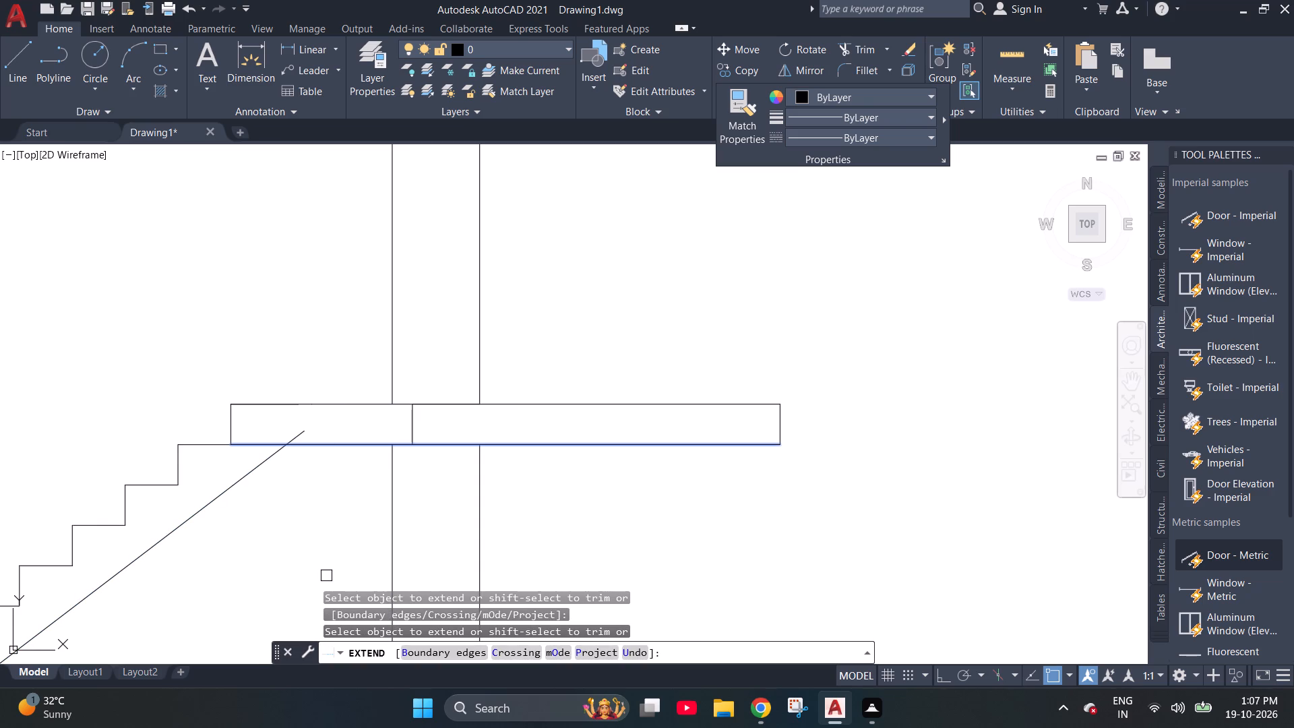
key(Escape)
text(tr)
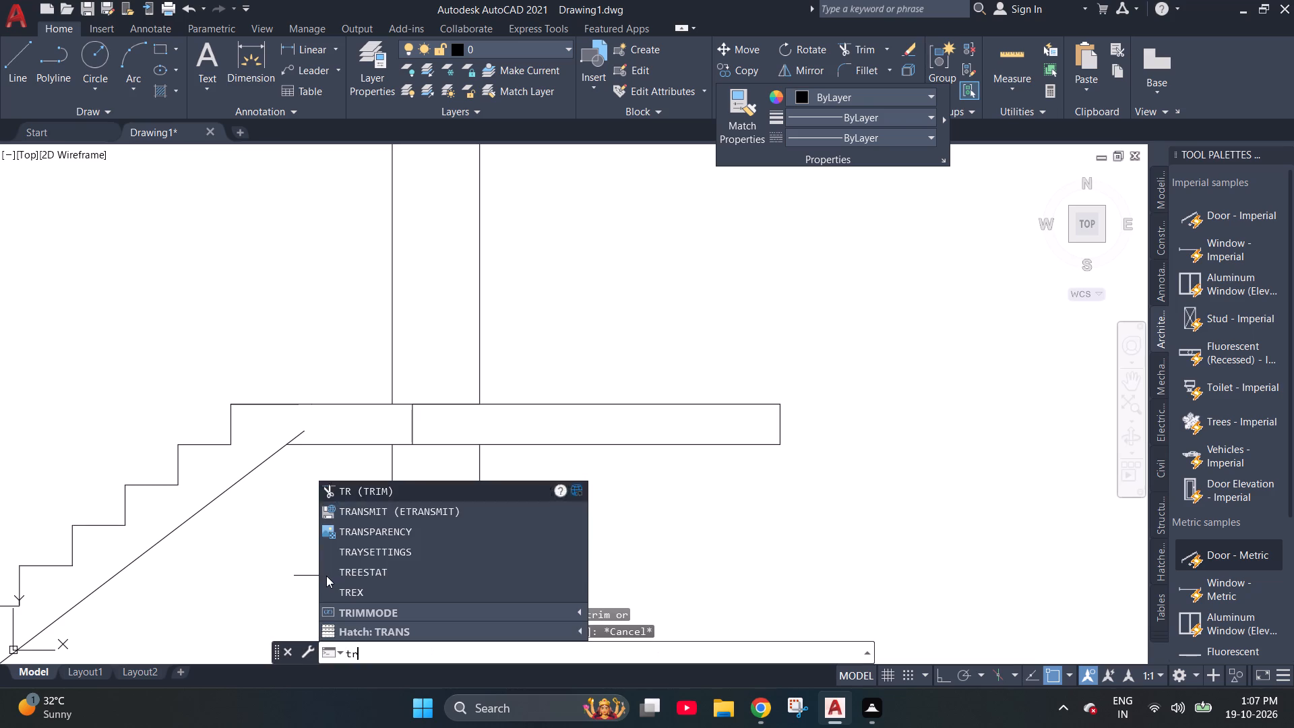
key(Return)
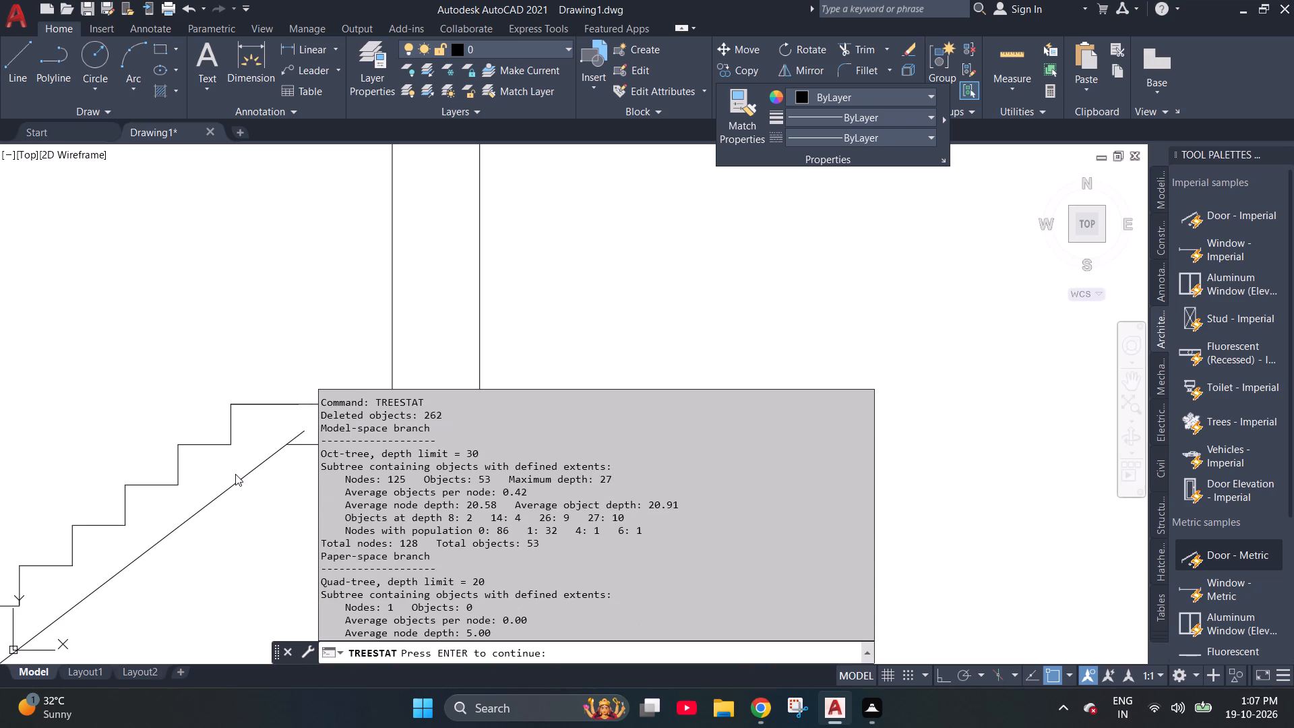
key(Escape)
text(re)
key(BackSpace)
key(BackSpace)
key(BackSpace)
Trim the upper end of the sloping soffit line where it projects above the landing's underside.
text(tr)
key(Return)
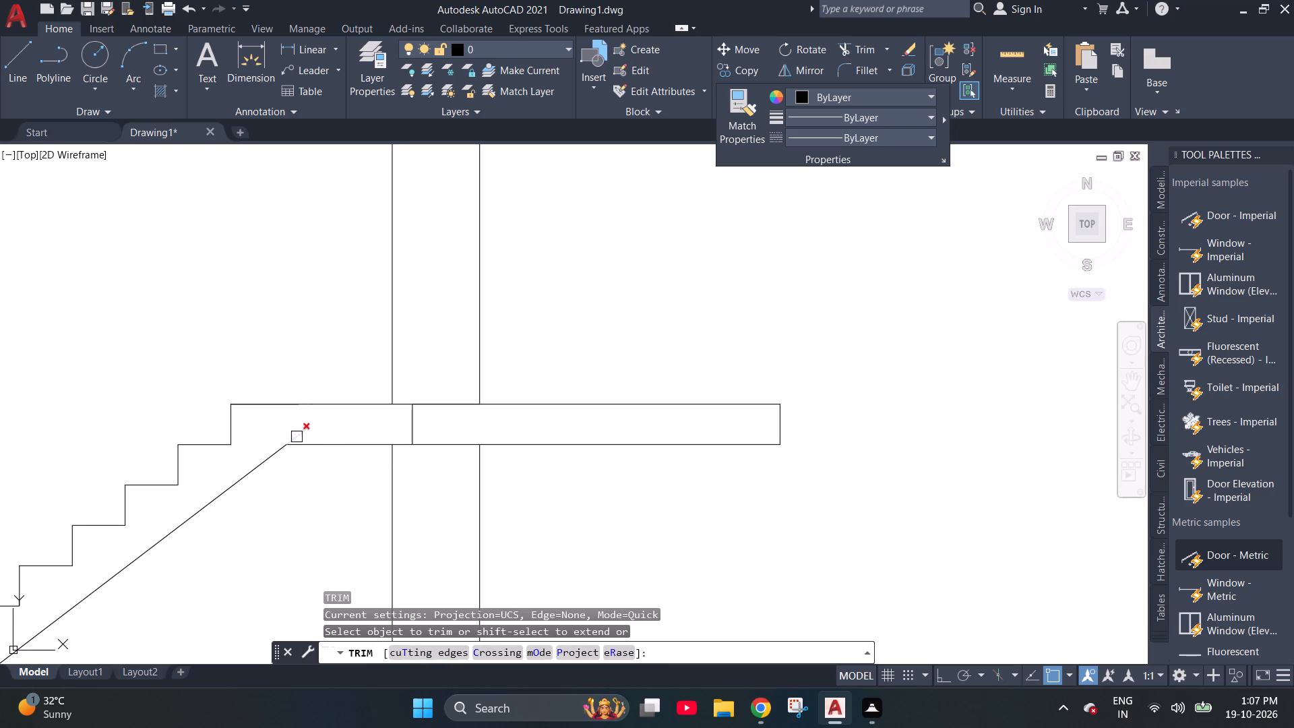
click(298, 436)
scroll(303, 504, down, 3)
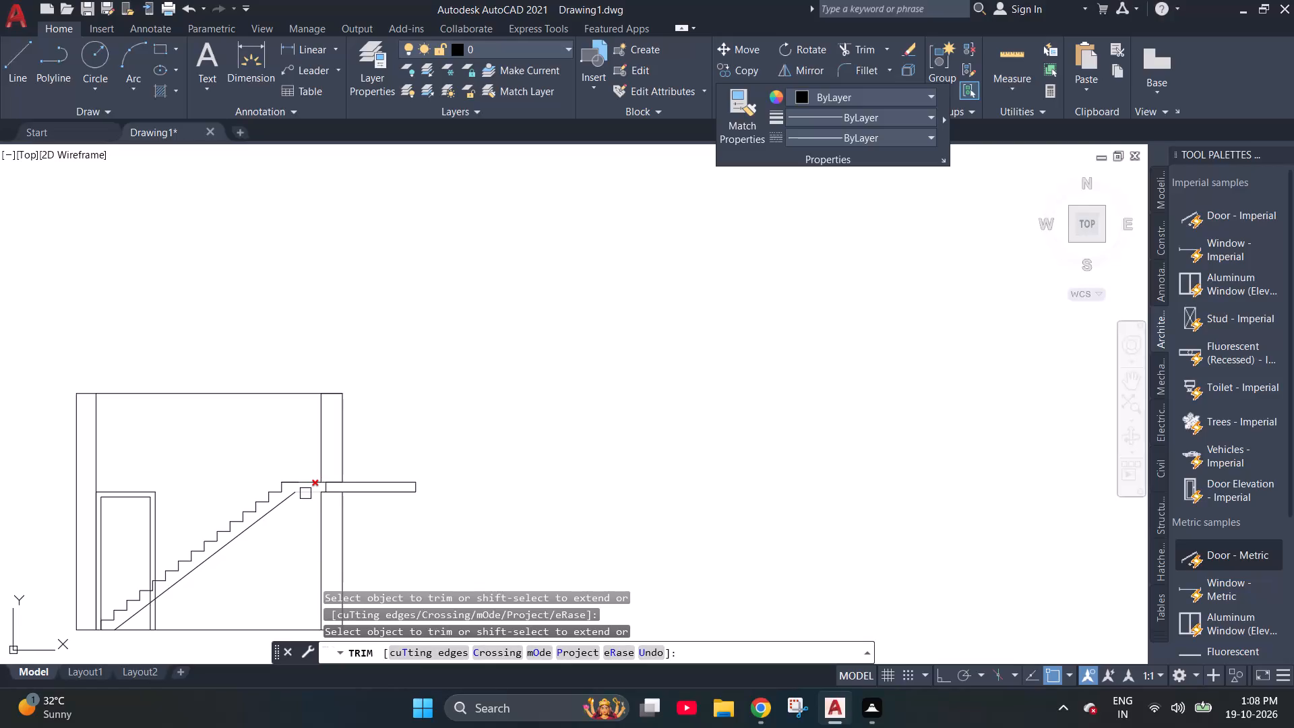
key(Escape)
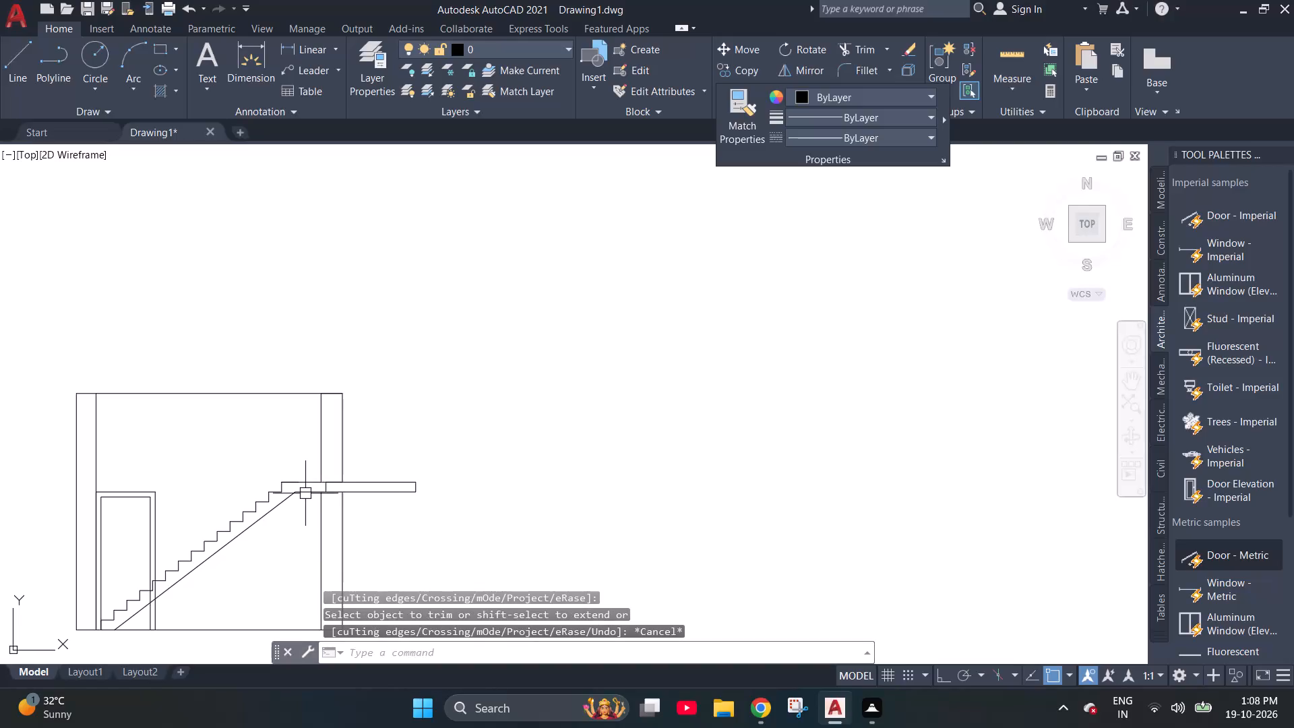
With Ortho on, draw a vertical line from the door frame's outer top corner up to the room's top line.
key(l)
key(Return)
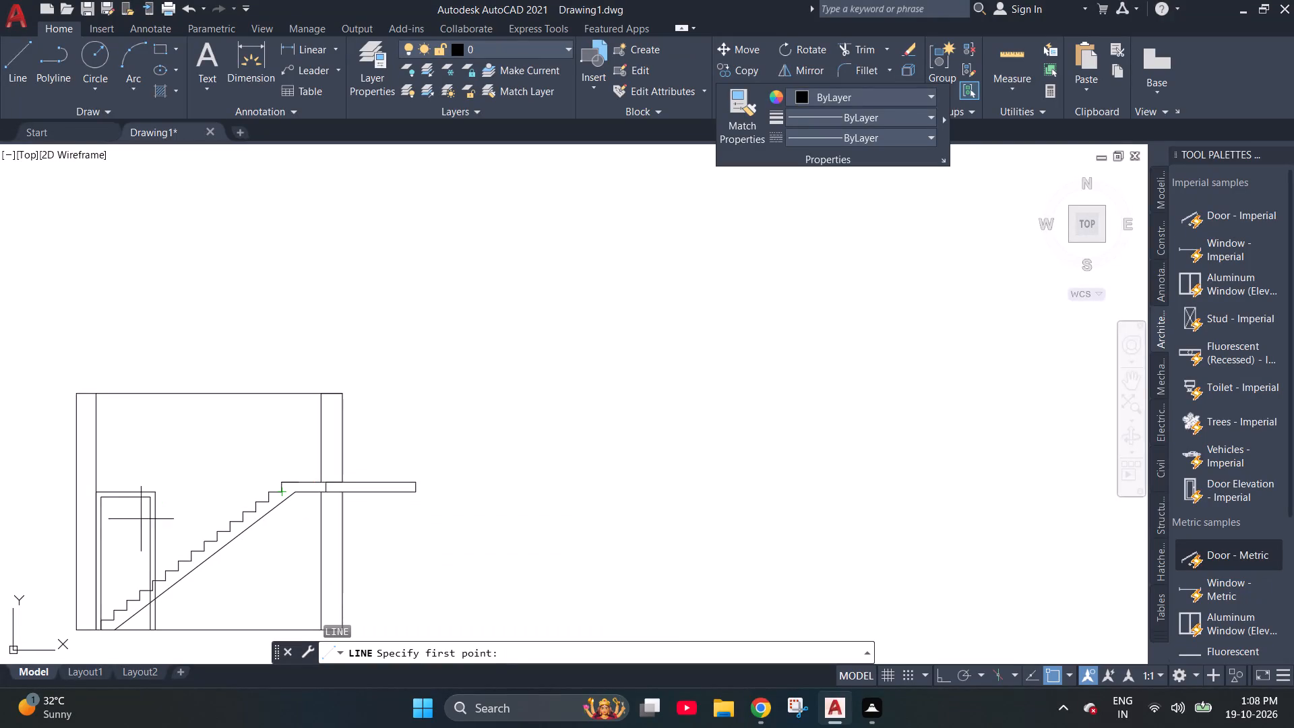
click(154, 499)
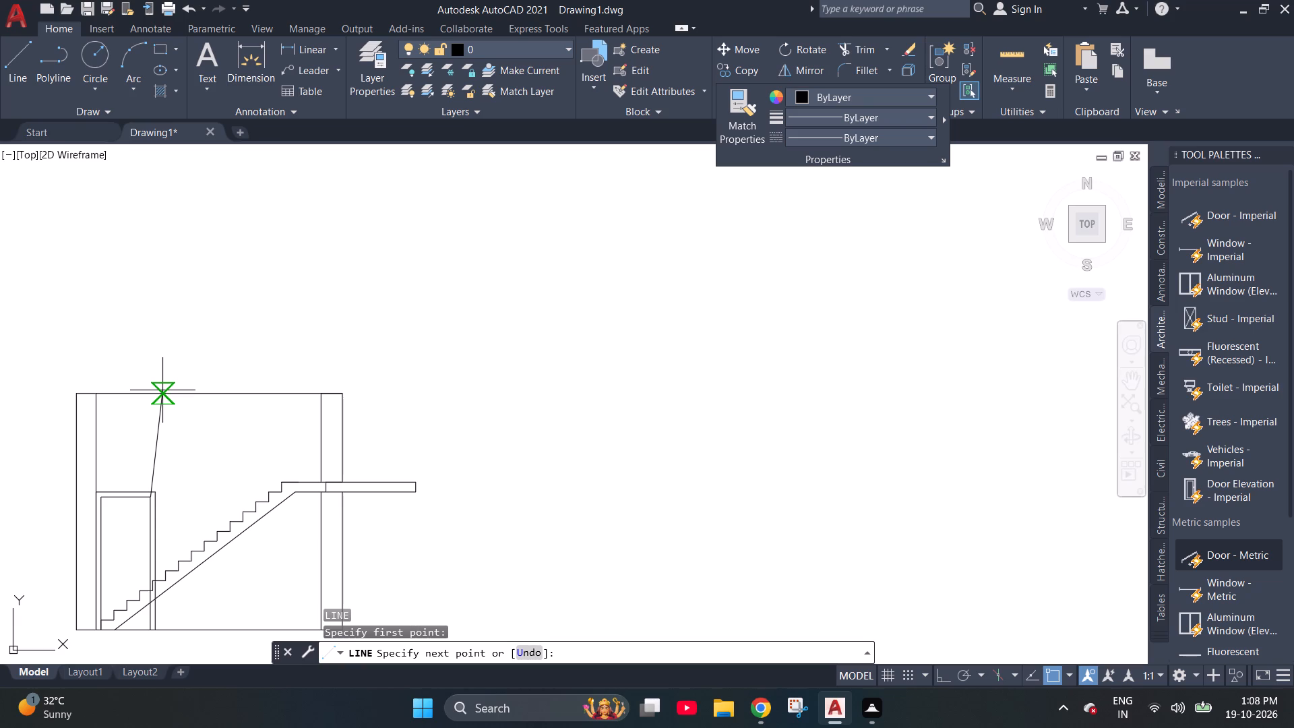
key(F8)
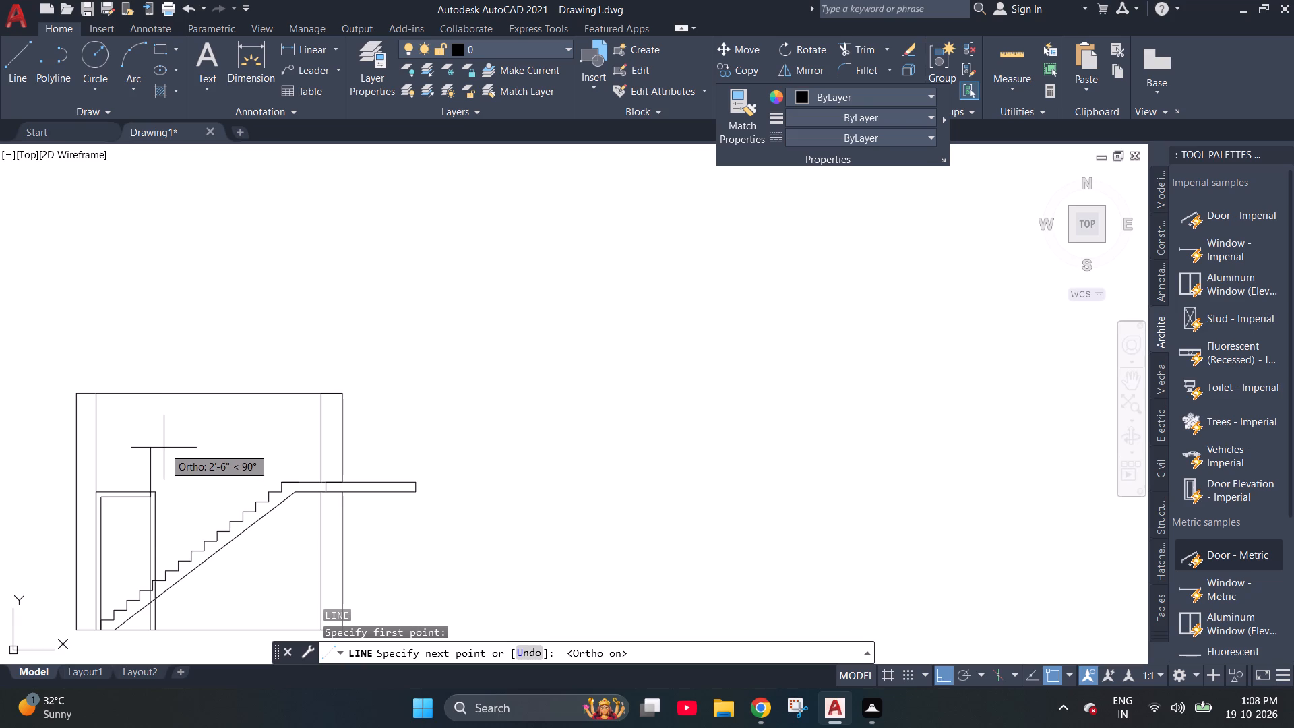
key(Escape)
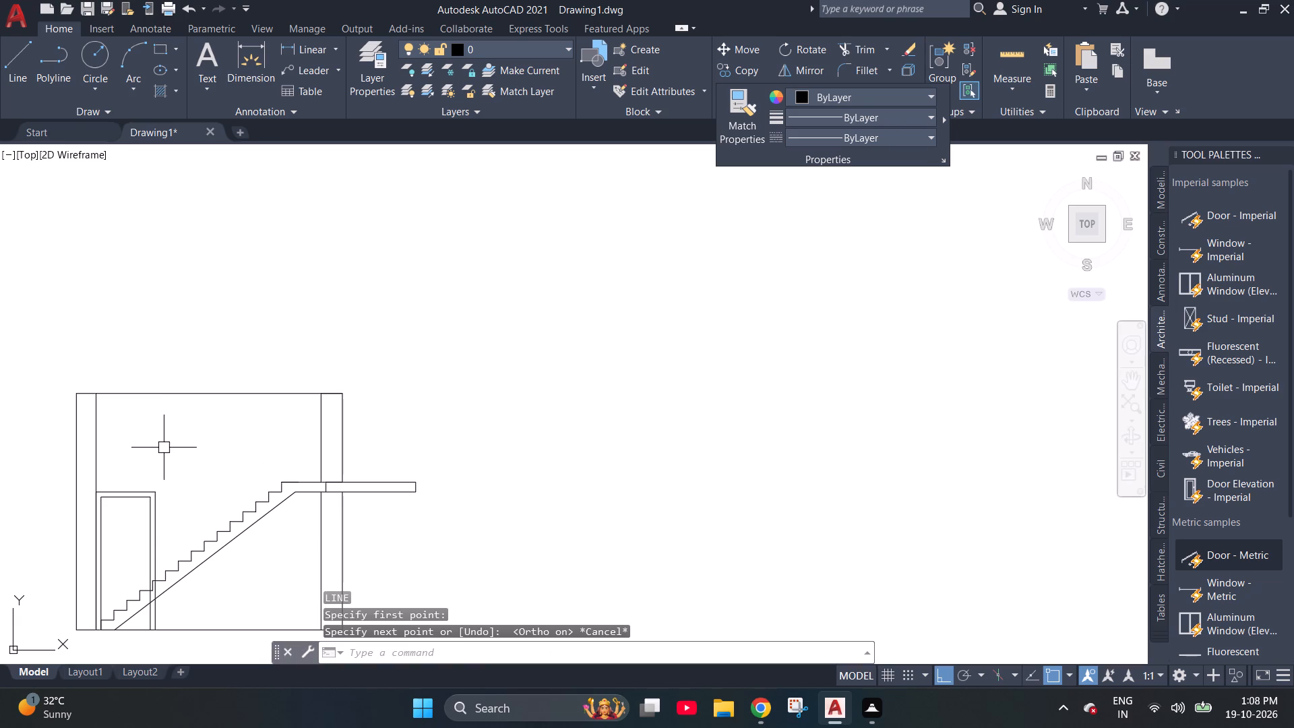
key(l)
key(Return)
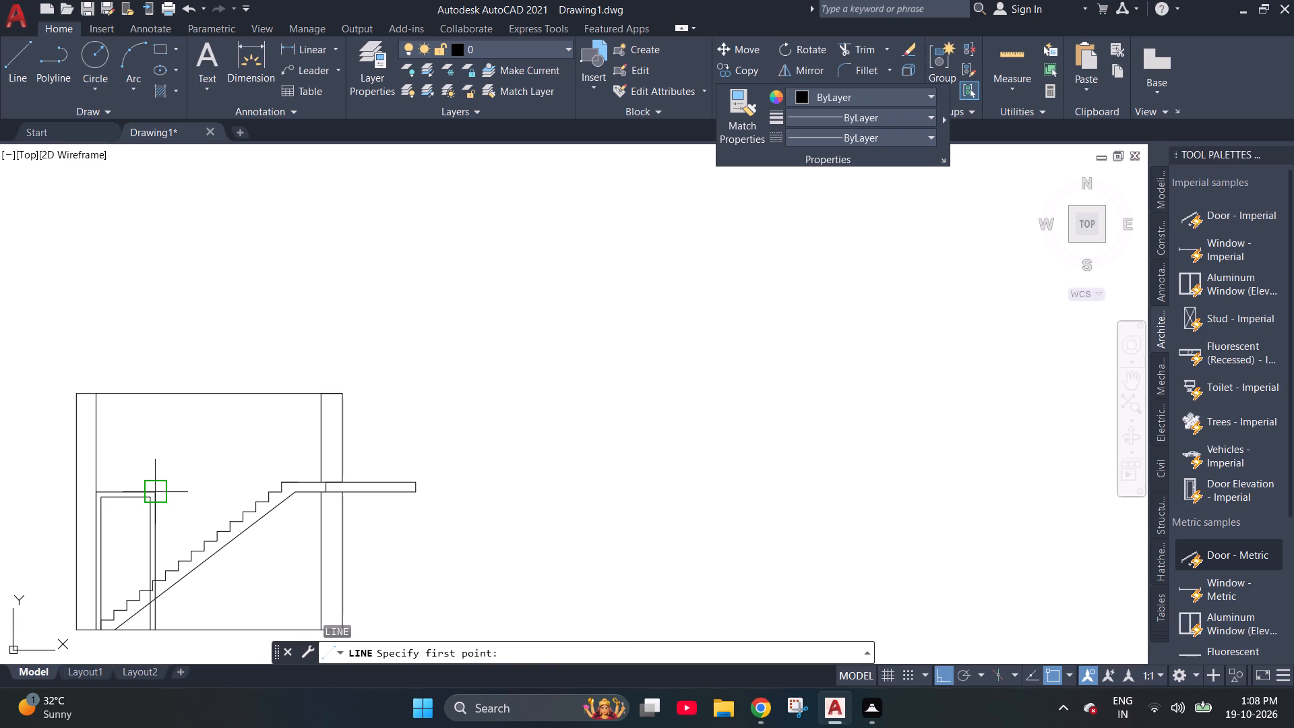
click(159, 497)
click(162, 396)
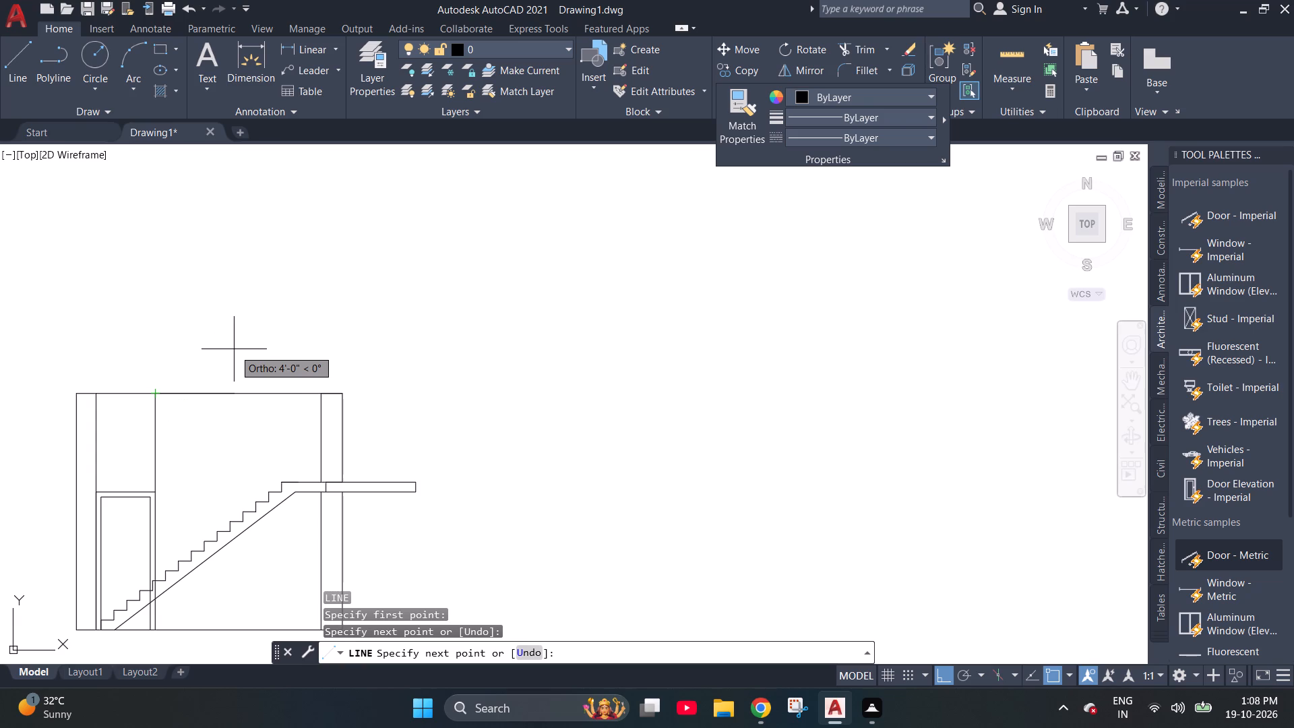
key(Escape)
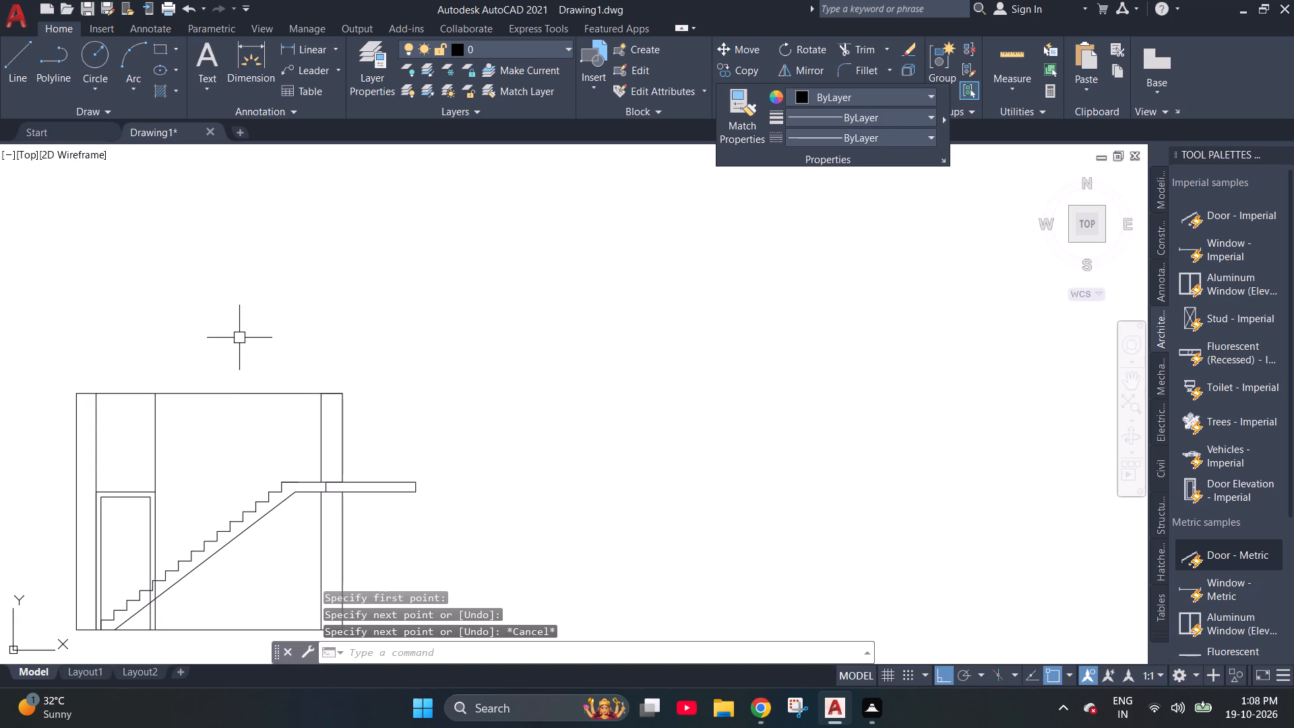
Draw a 10" line along the landing from the last riser's top corner, followed by a 6" riser upward.
scroll(303, 473, up, 3)
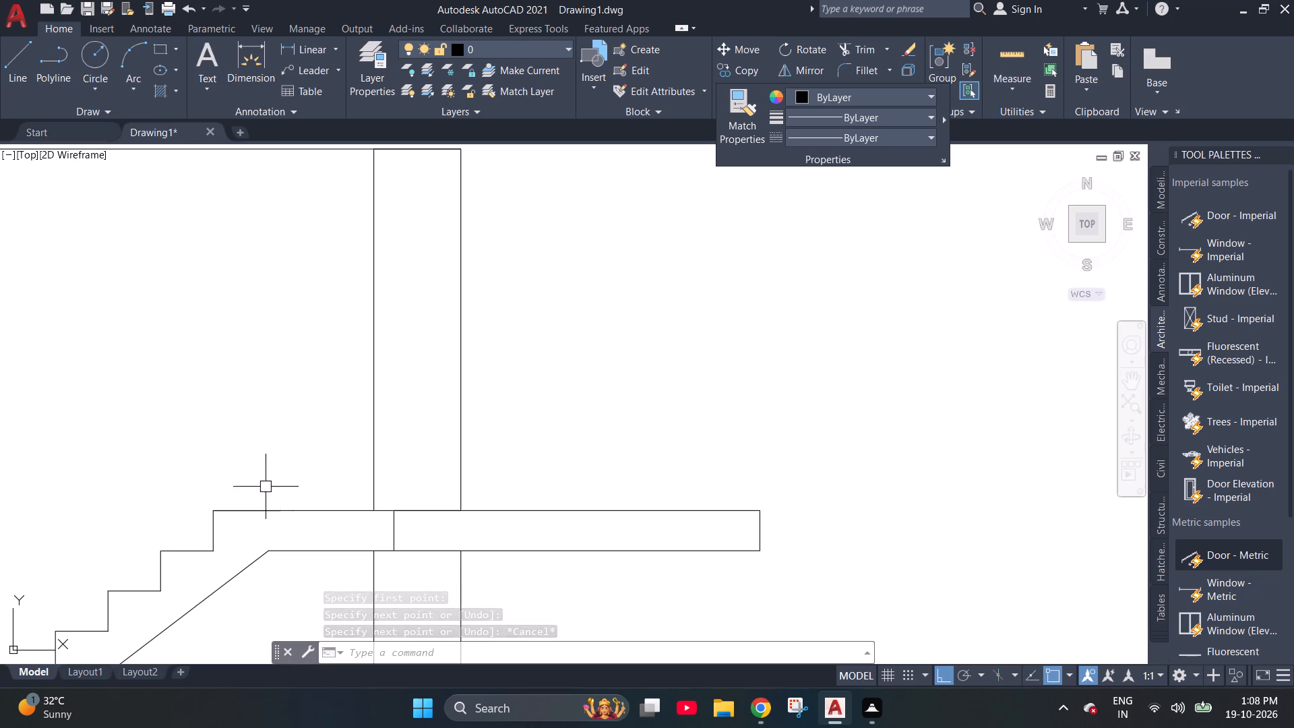
key(l)
key(Return)
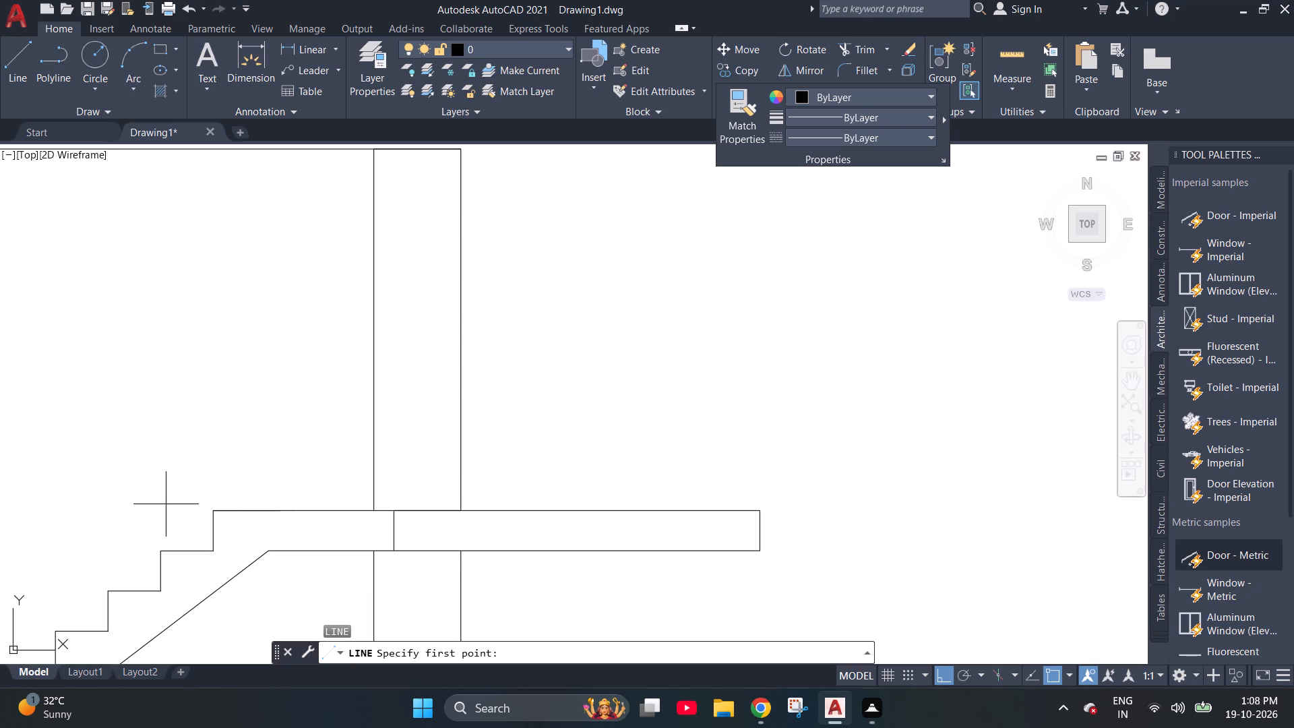
click(206, 506)
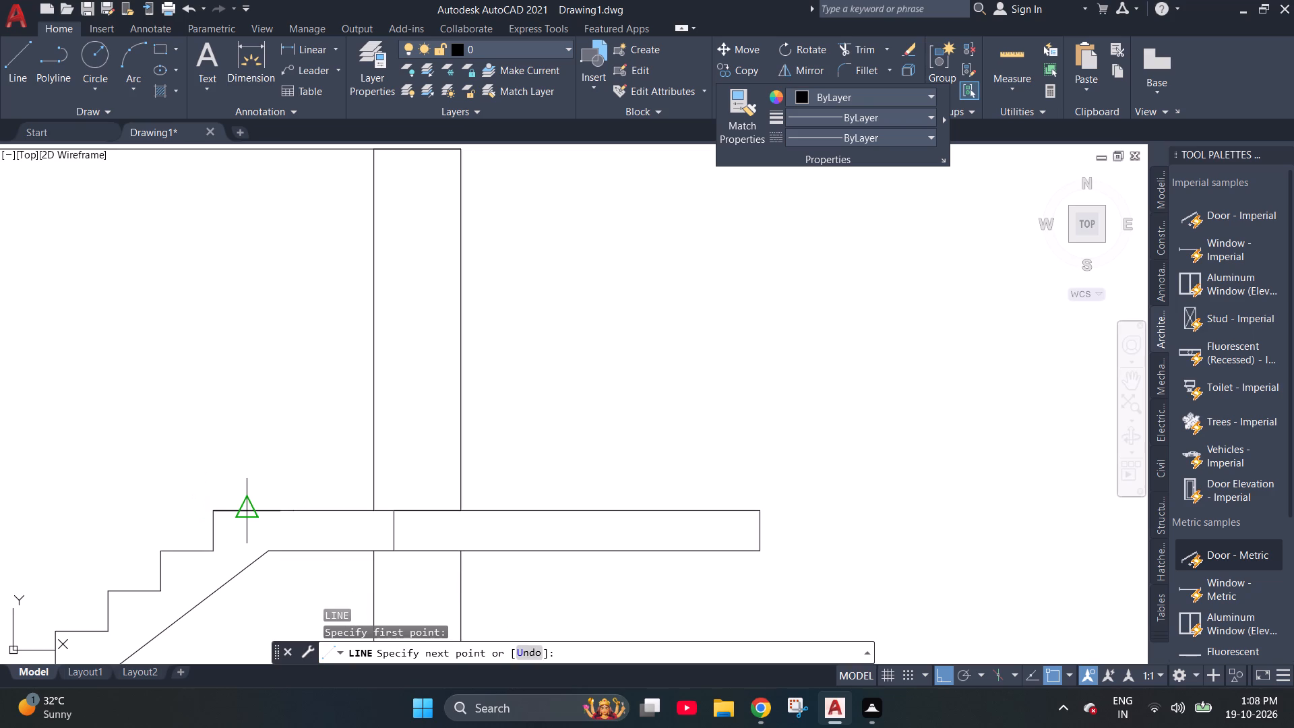
text(10")
key(Return)
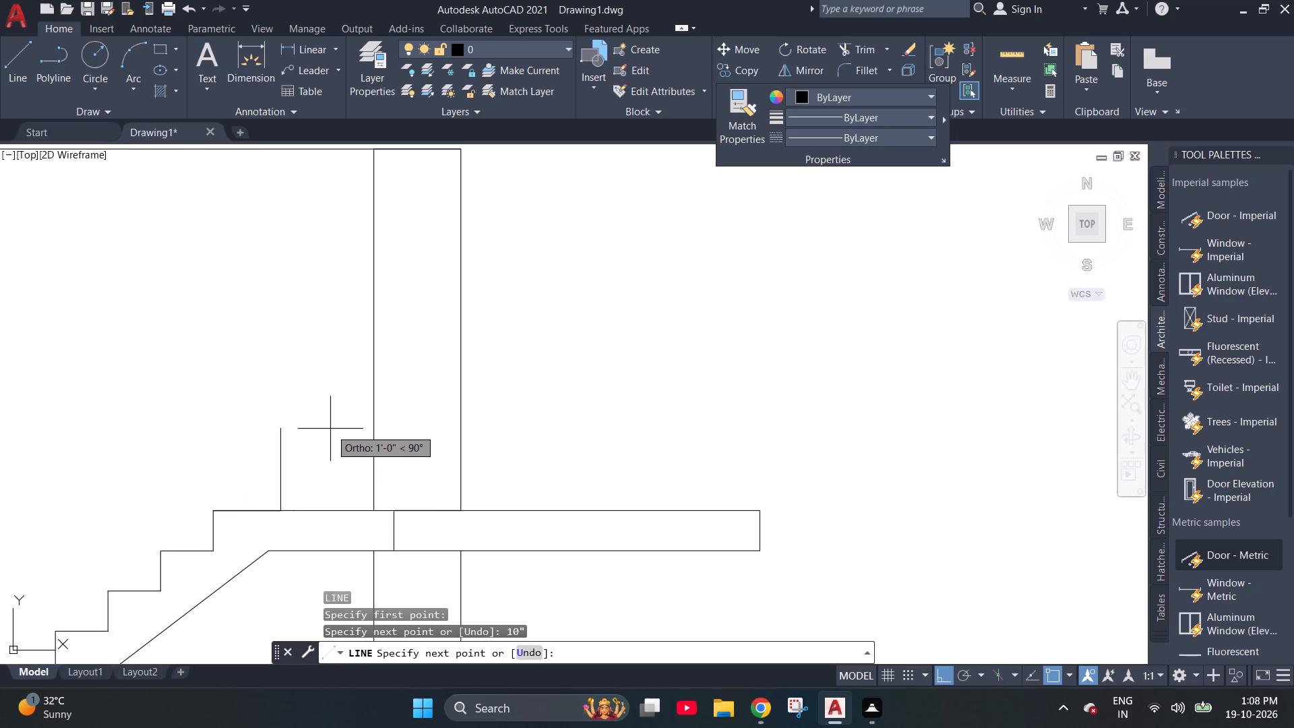
key(6)
key(shift+quotedbl)
key(Return)
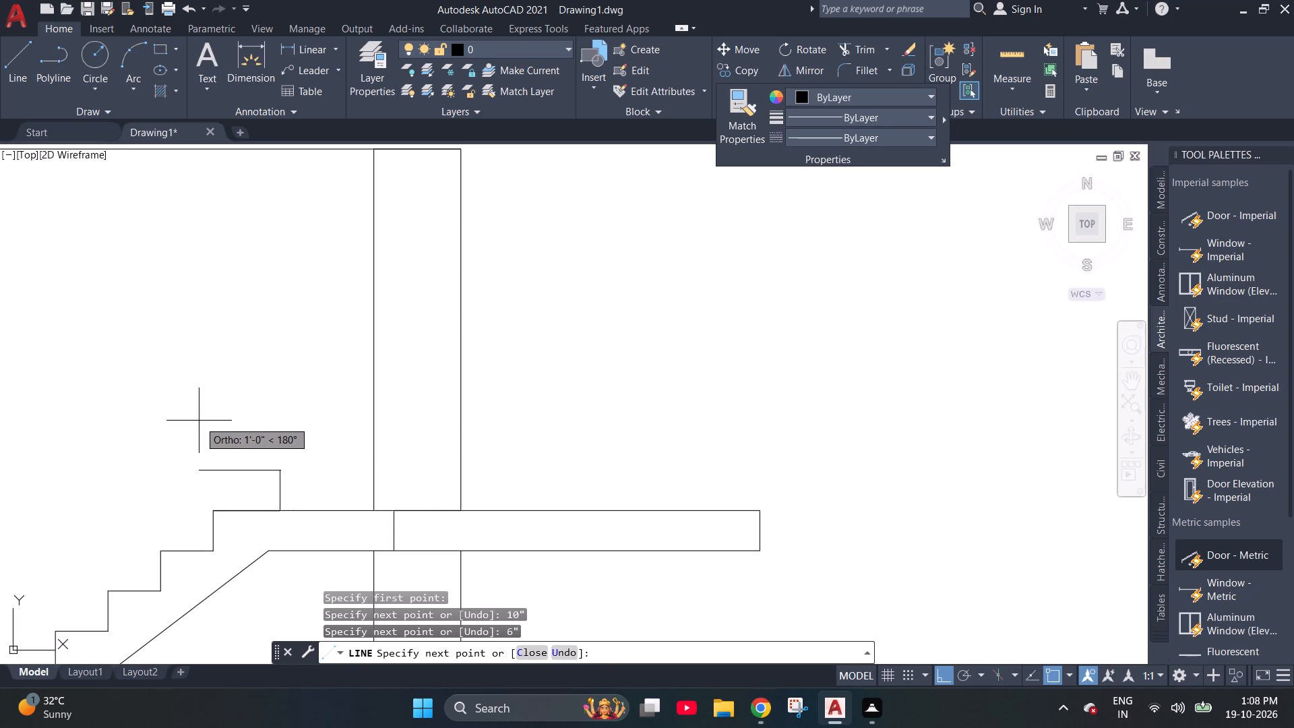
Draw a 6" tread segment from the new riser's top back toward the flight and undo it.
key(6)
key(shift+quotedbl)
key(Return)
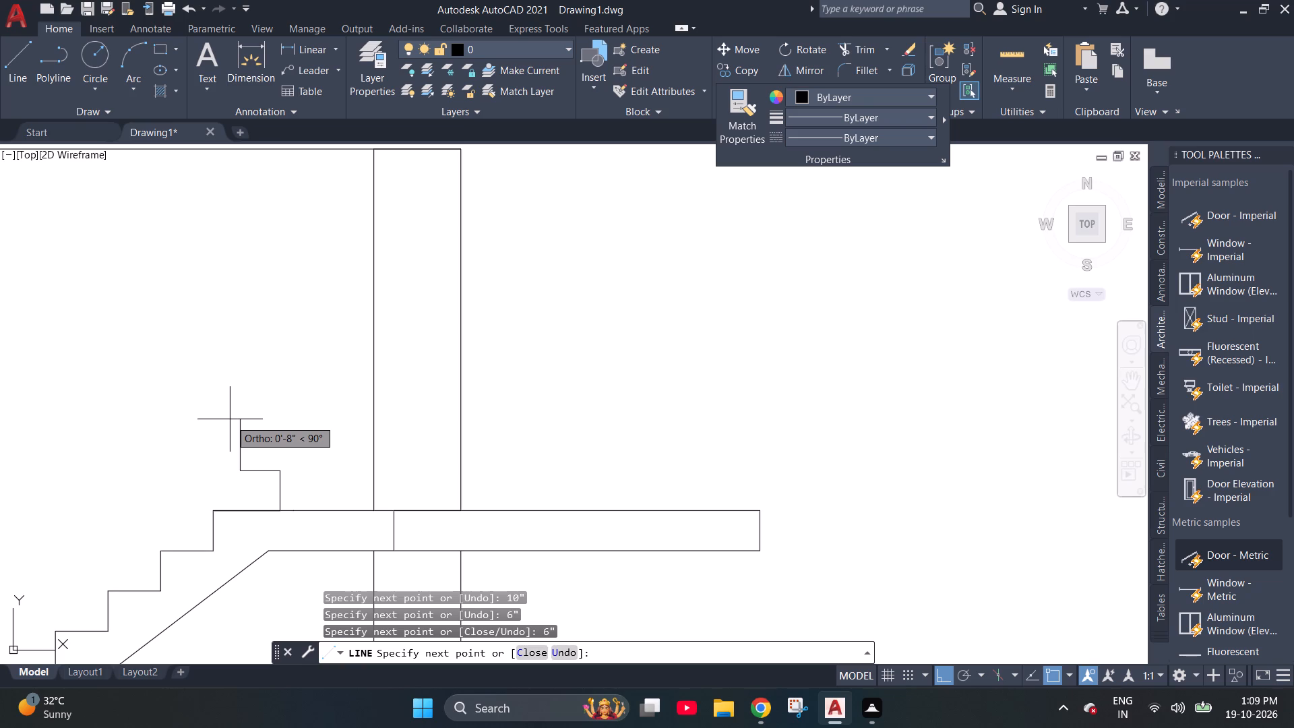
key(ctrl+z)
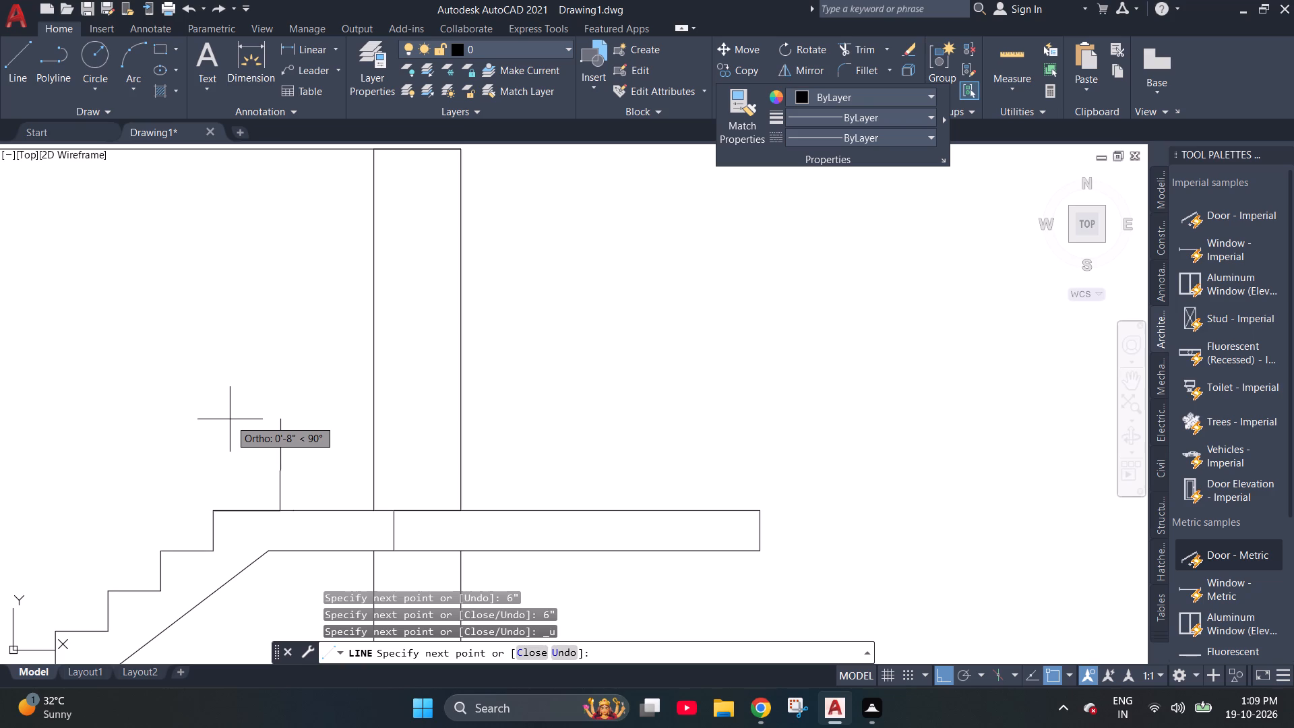
Draw a 10" tread from the new riser's top back toward the door side and end the line.
text(10")
key(Return)
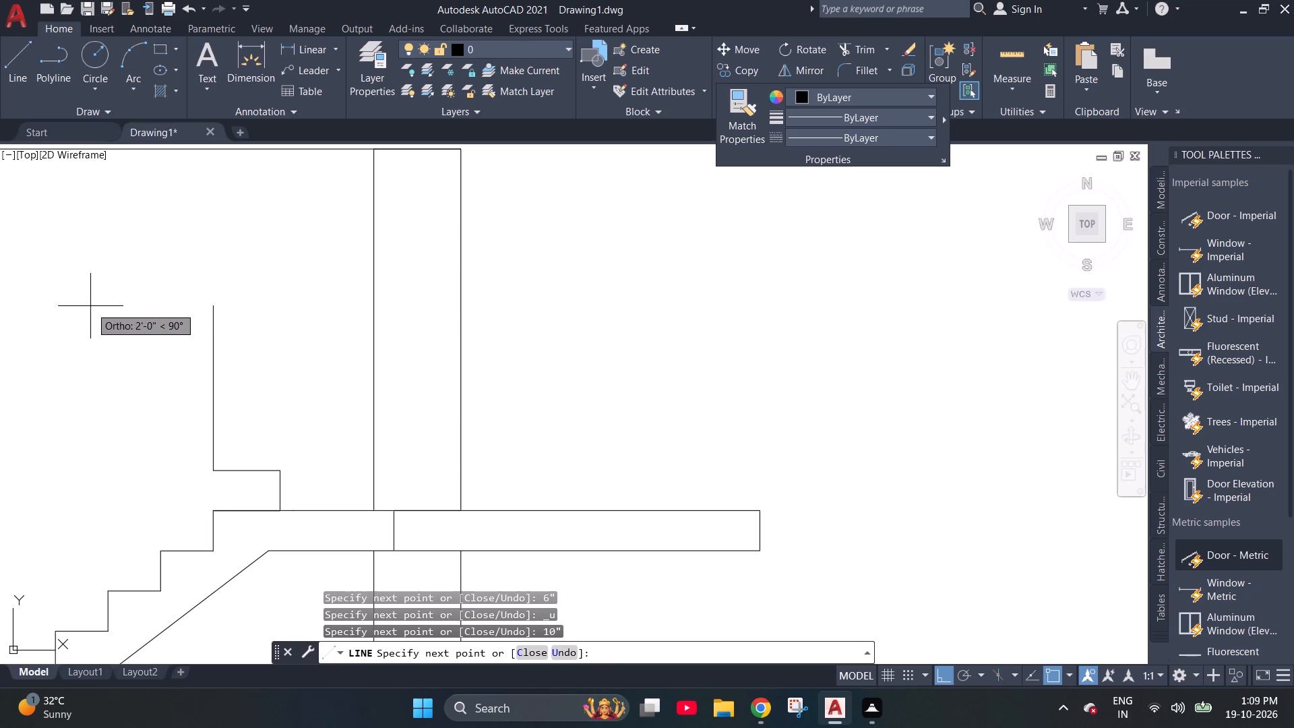
key(Escape)
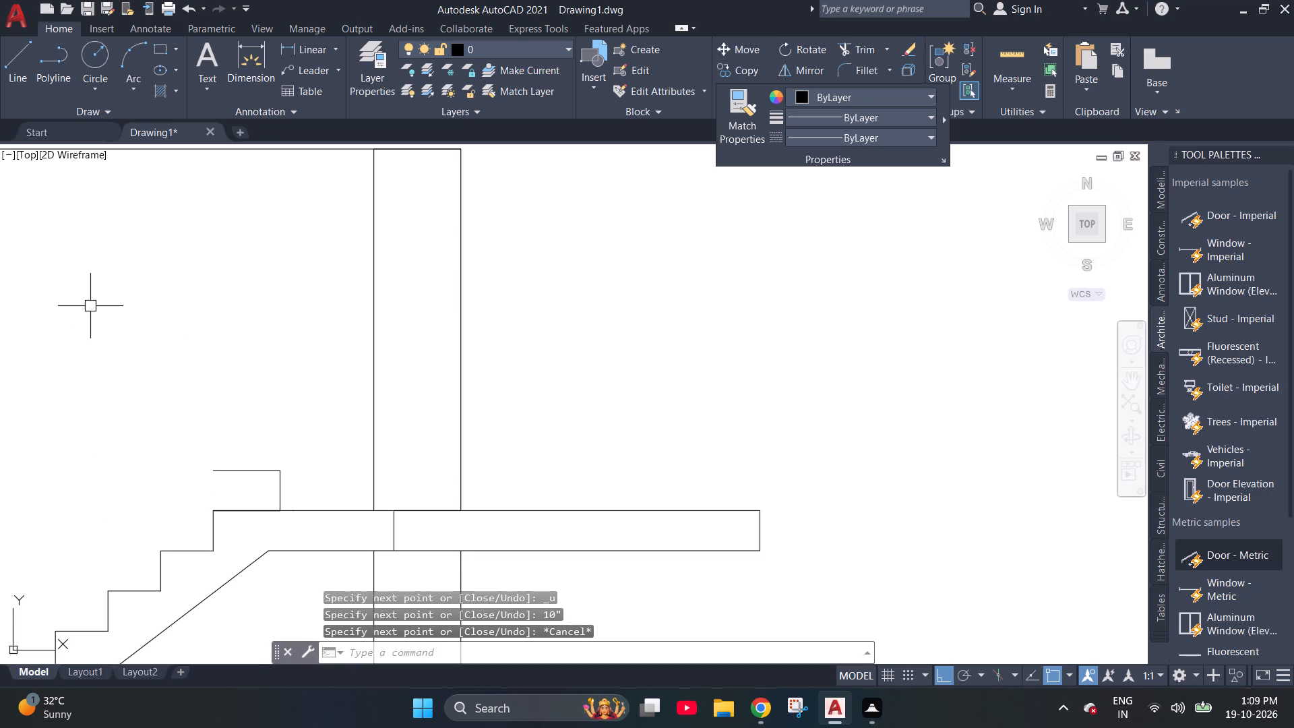
Copy the new riser and tread from the riser's foot as a fitted array of 8 items, with Ortho off.
click(257, 475)
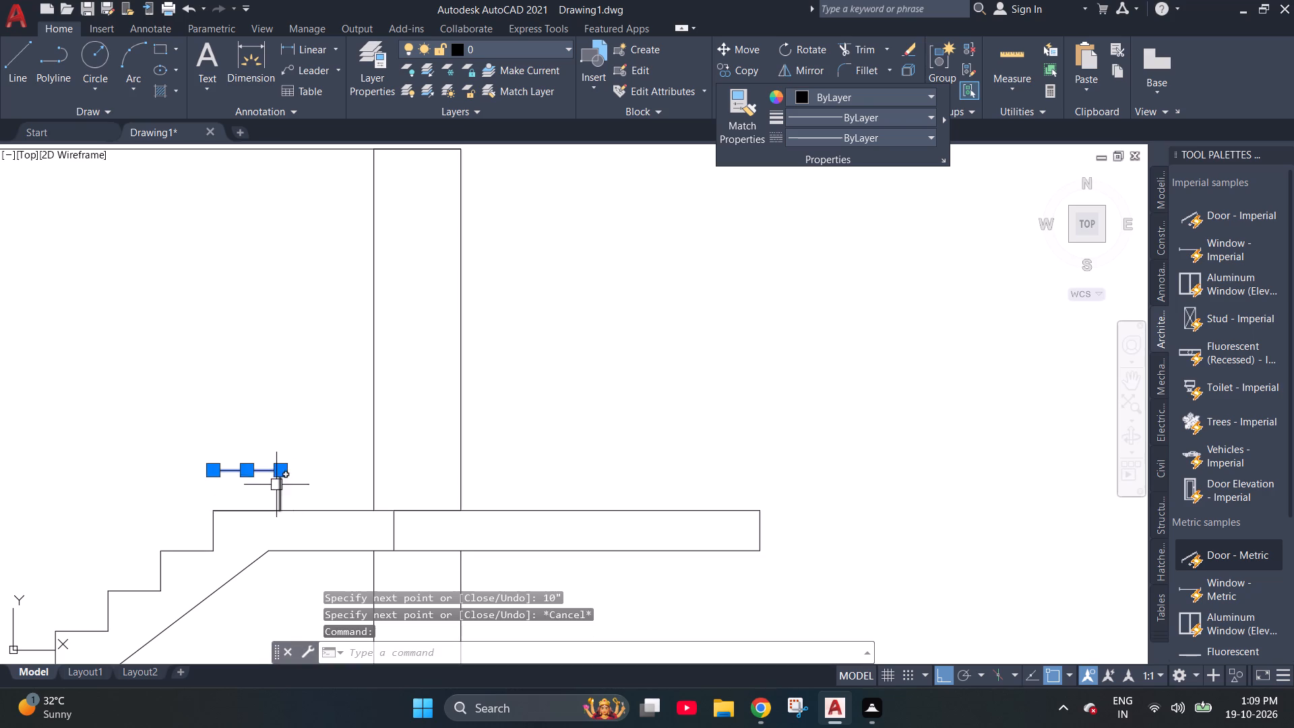
click(278, 488)
text(co)
key(Return)
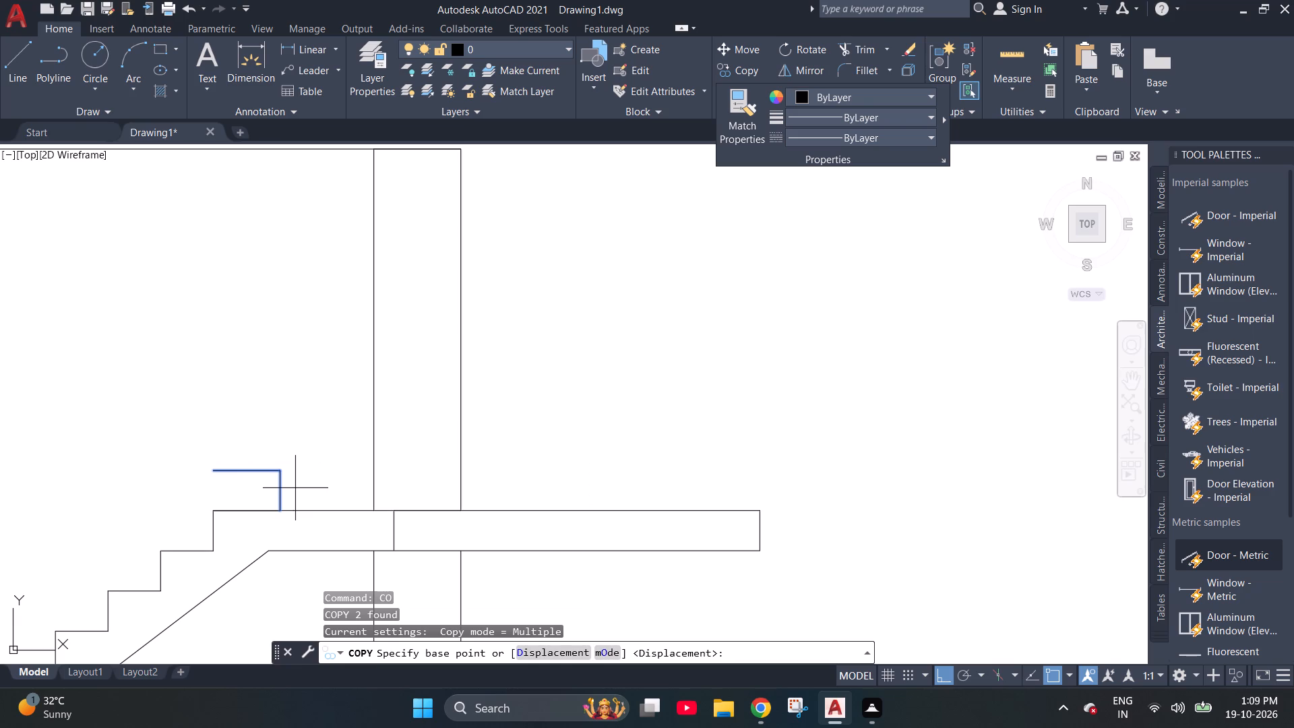
click(276, 508)
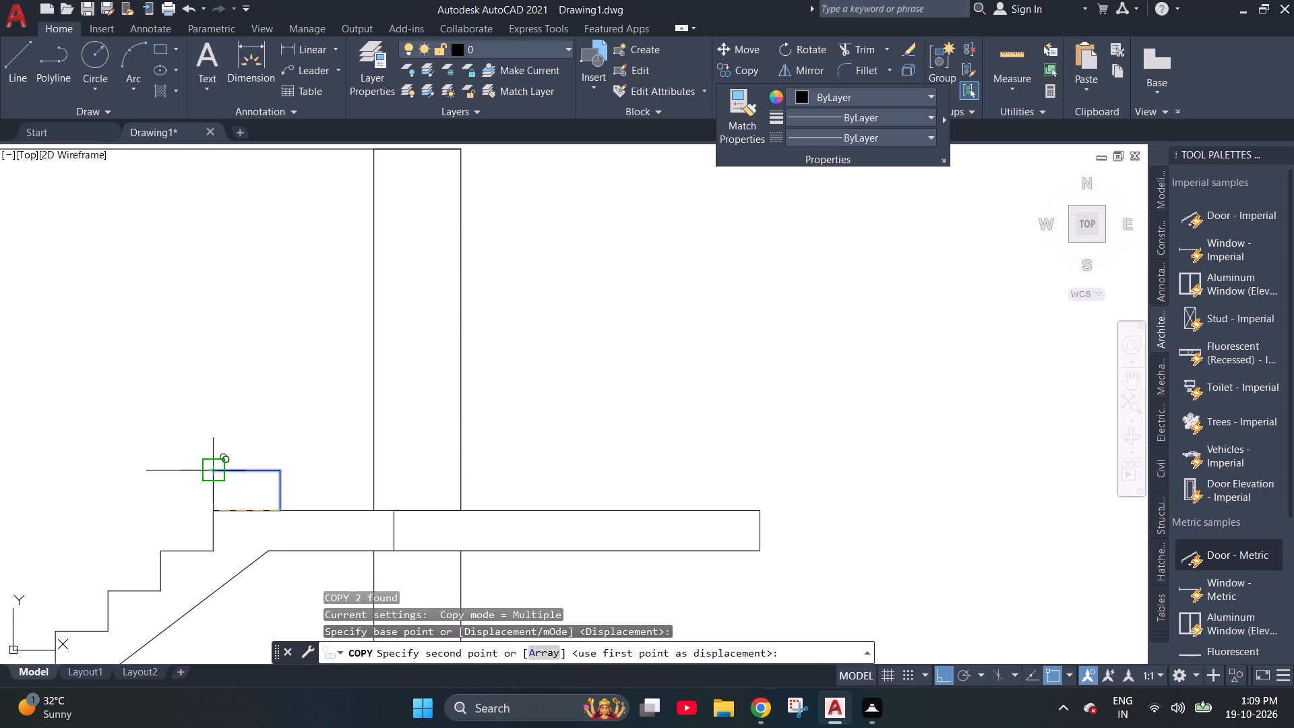
key(F8)
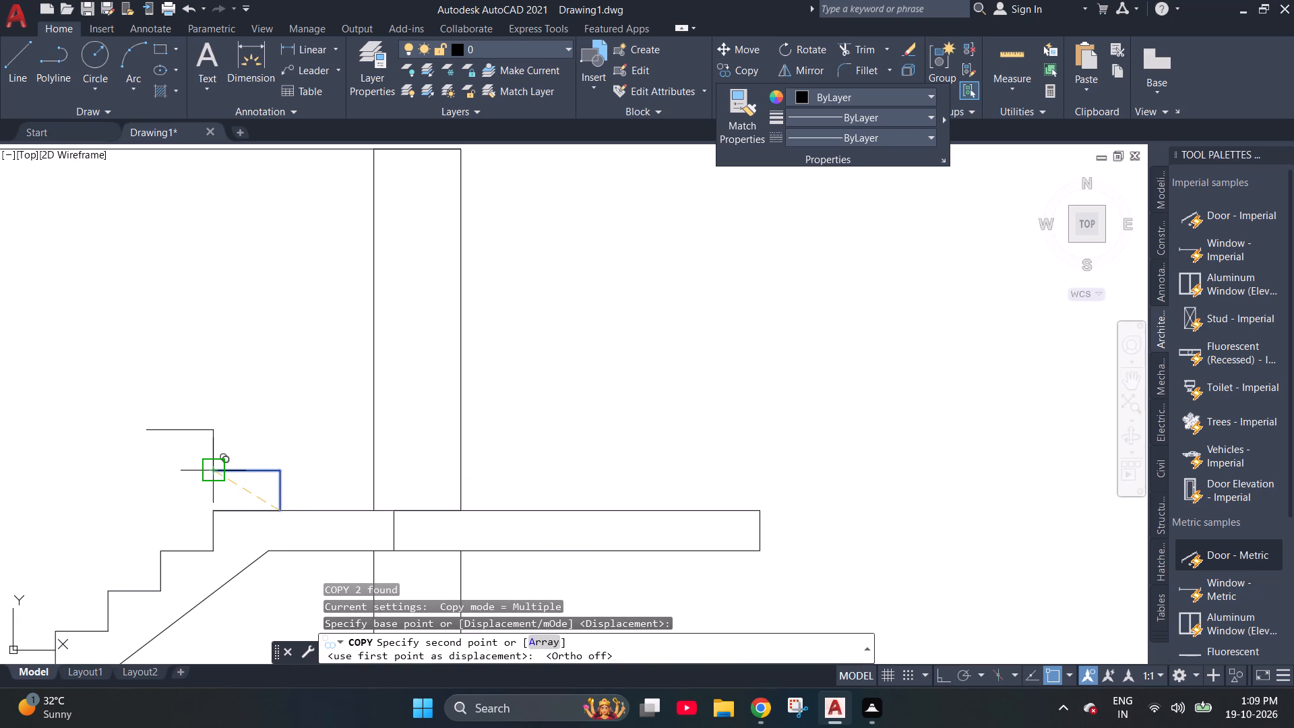
text(a)
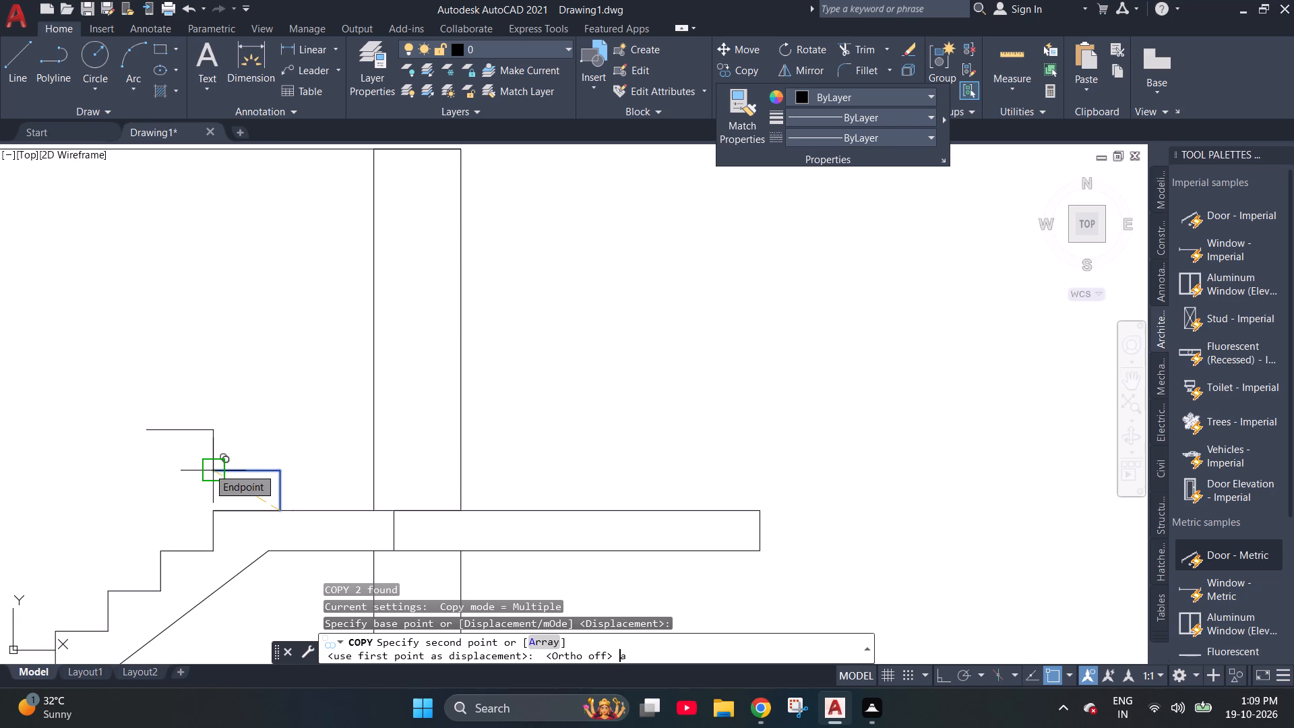
key(space)
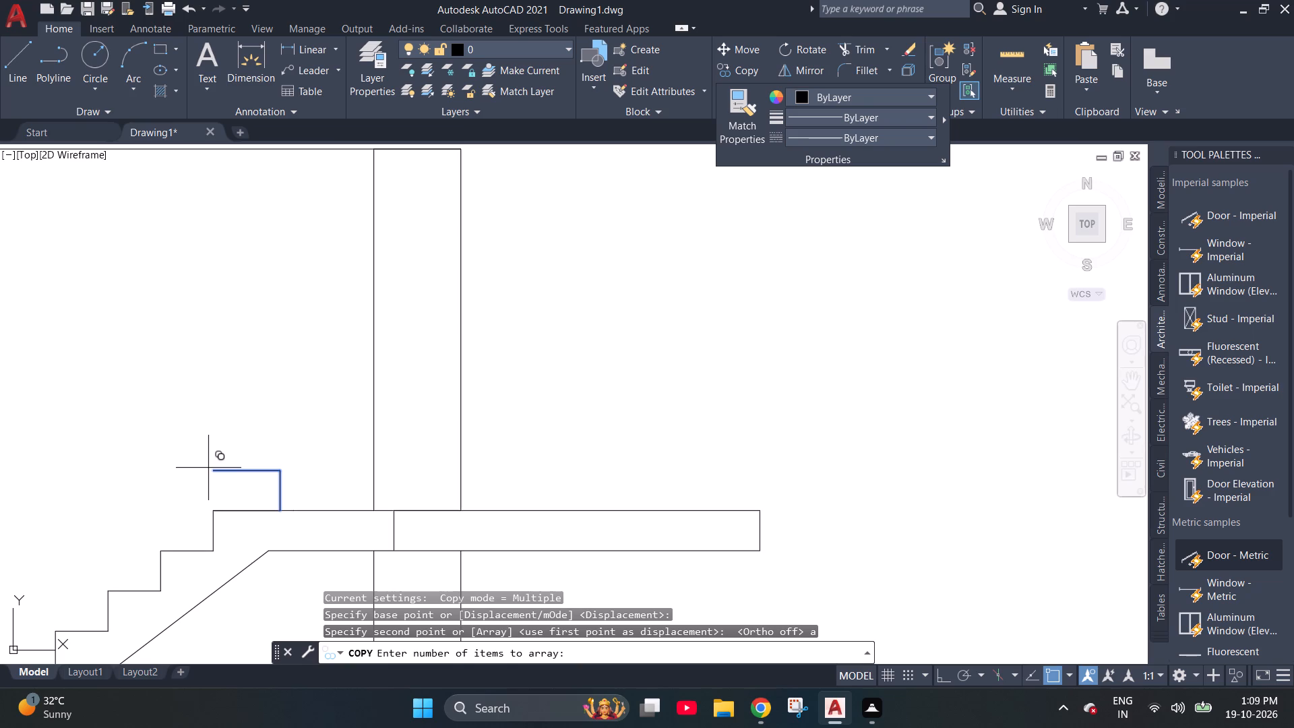
key(8)
key(Return)
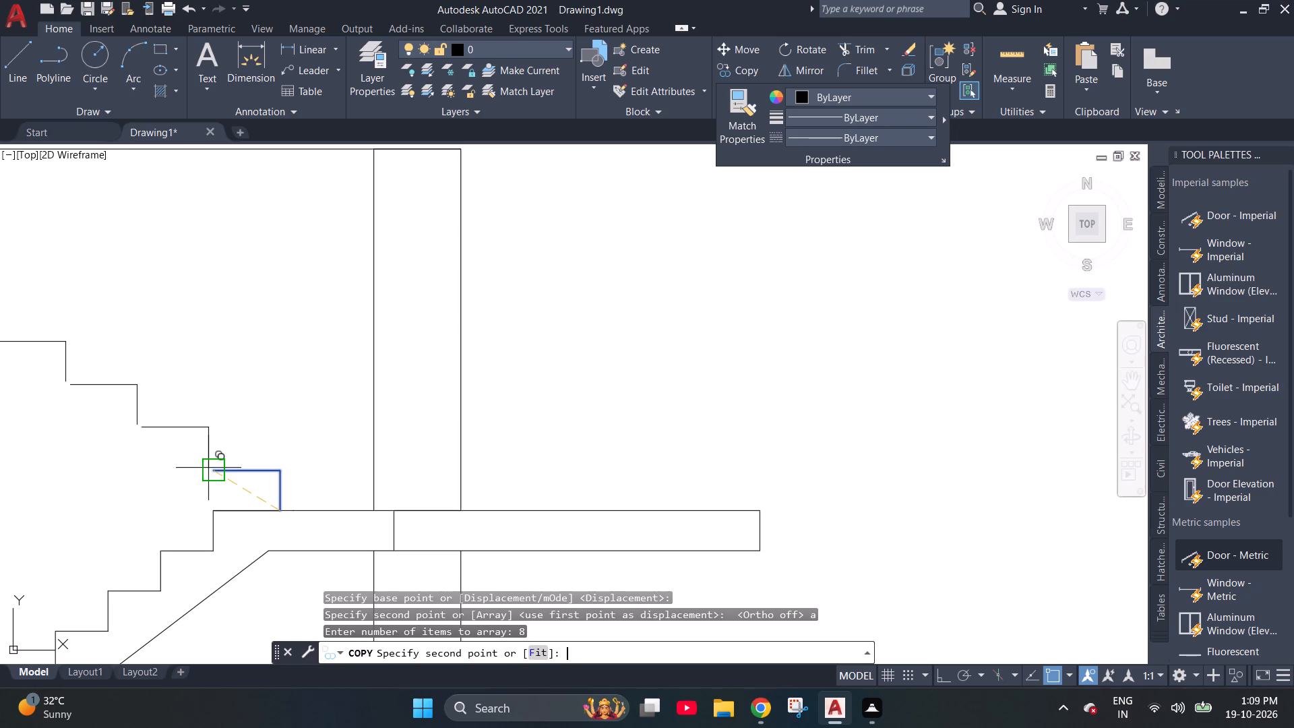
scroll(262, 453, down, 2)
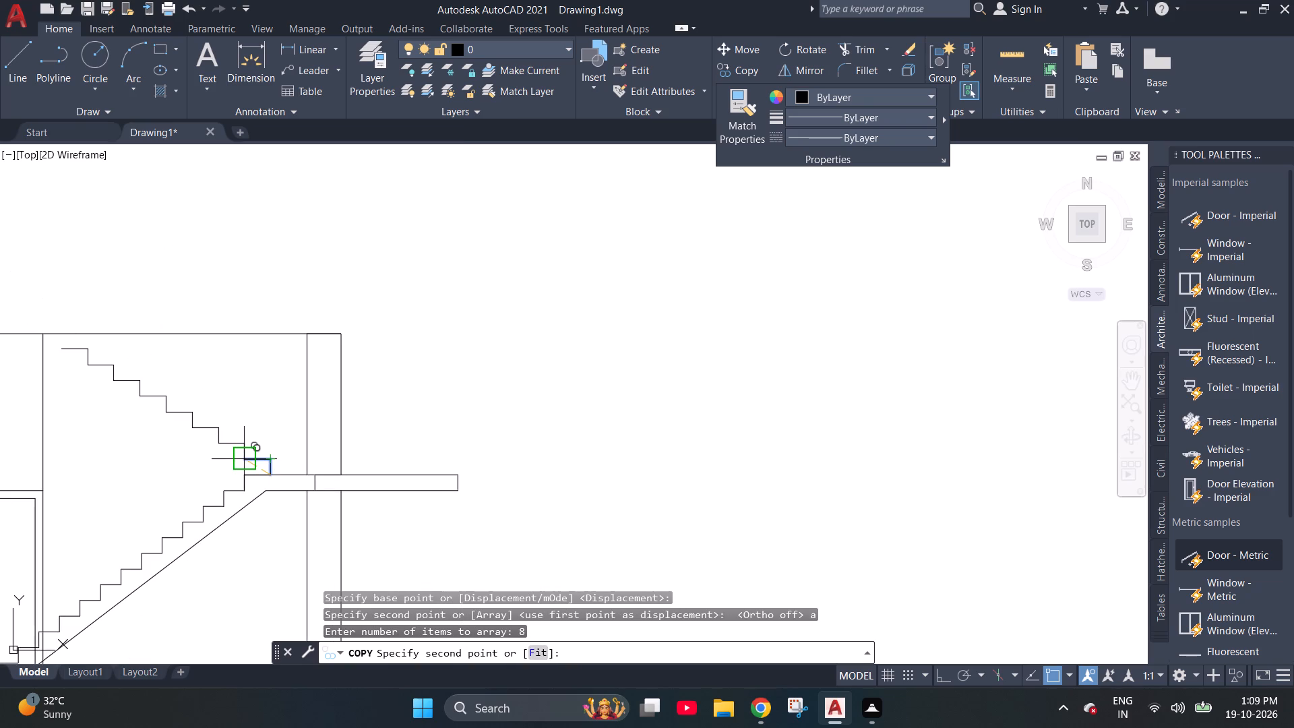
key(f)
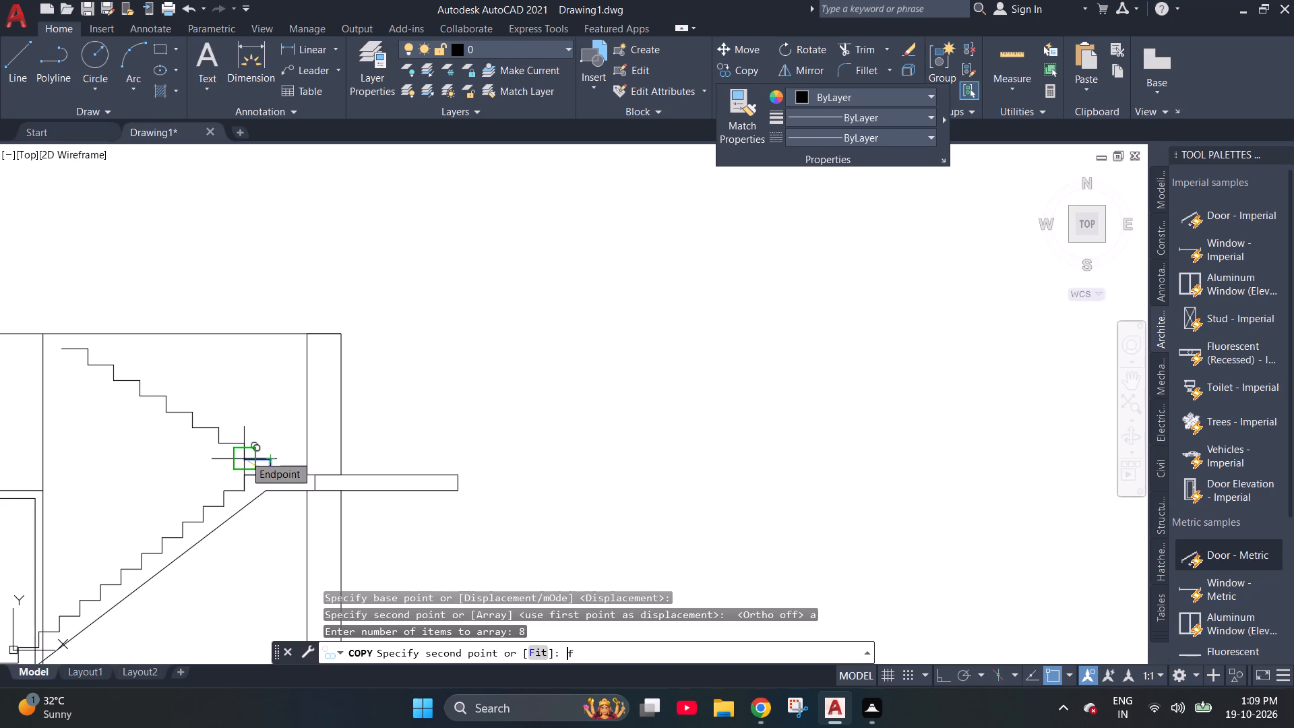
key(Return)
scroll(245, 455, up, 4)
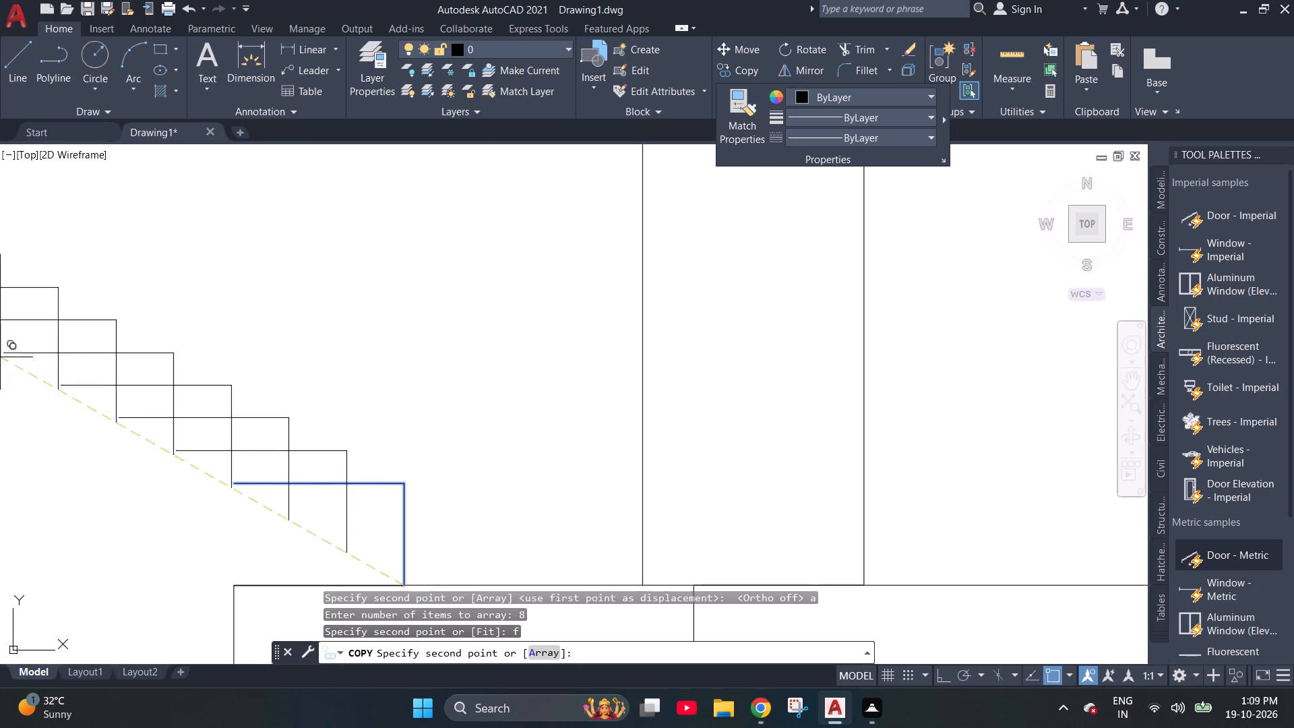
scroll(64, 353, down, 5)
scroll(154, 365, down, 2)
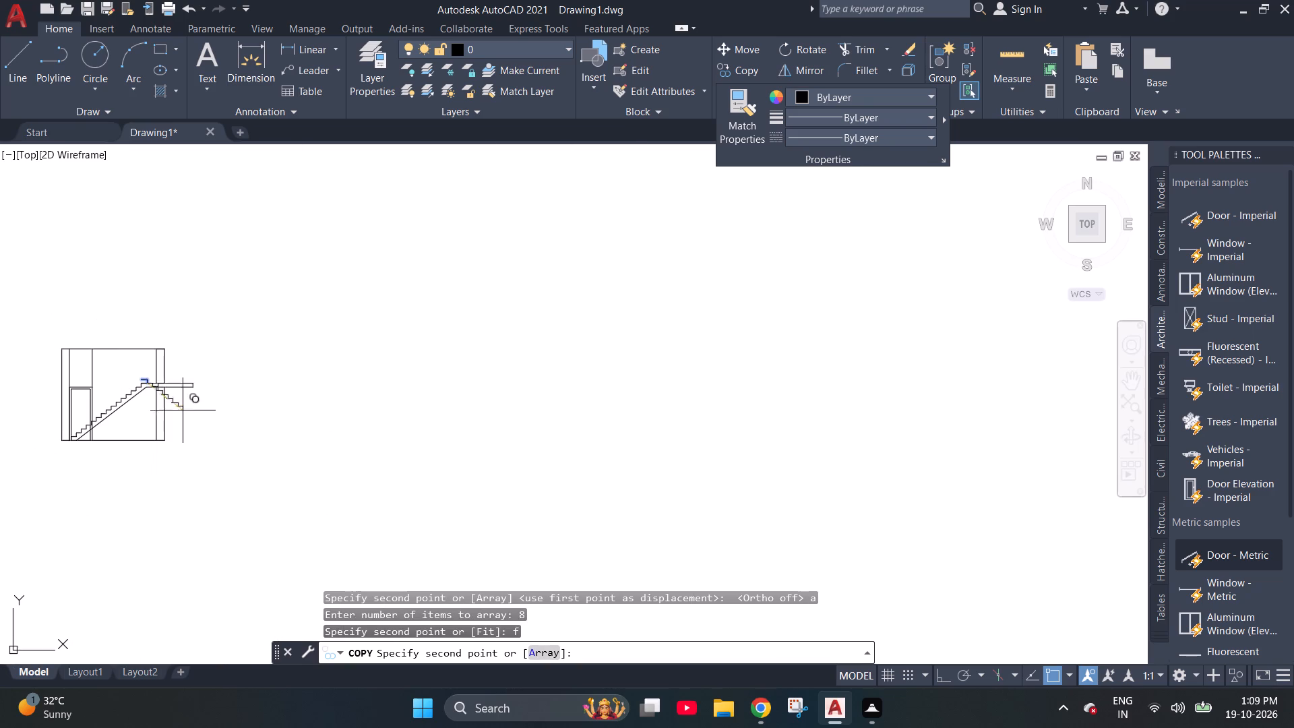
scroll(92, 354, up, 4)
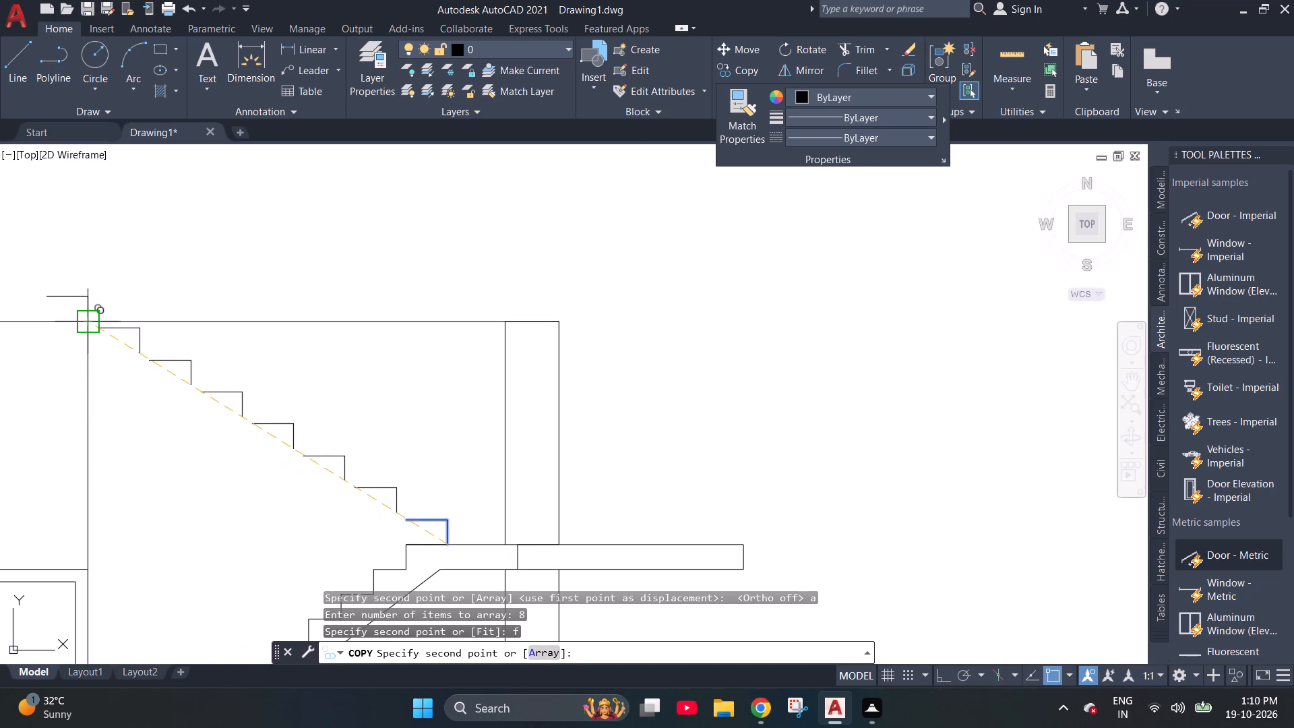
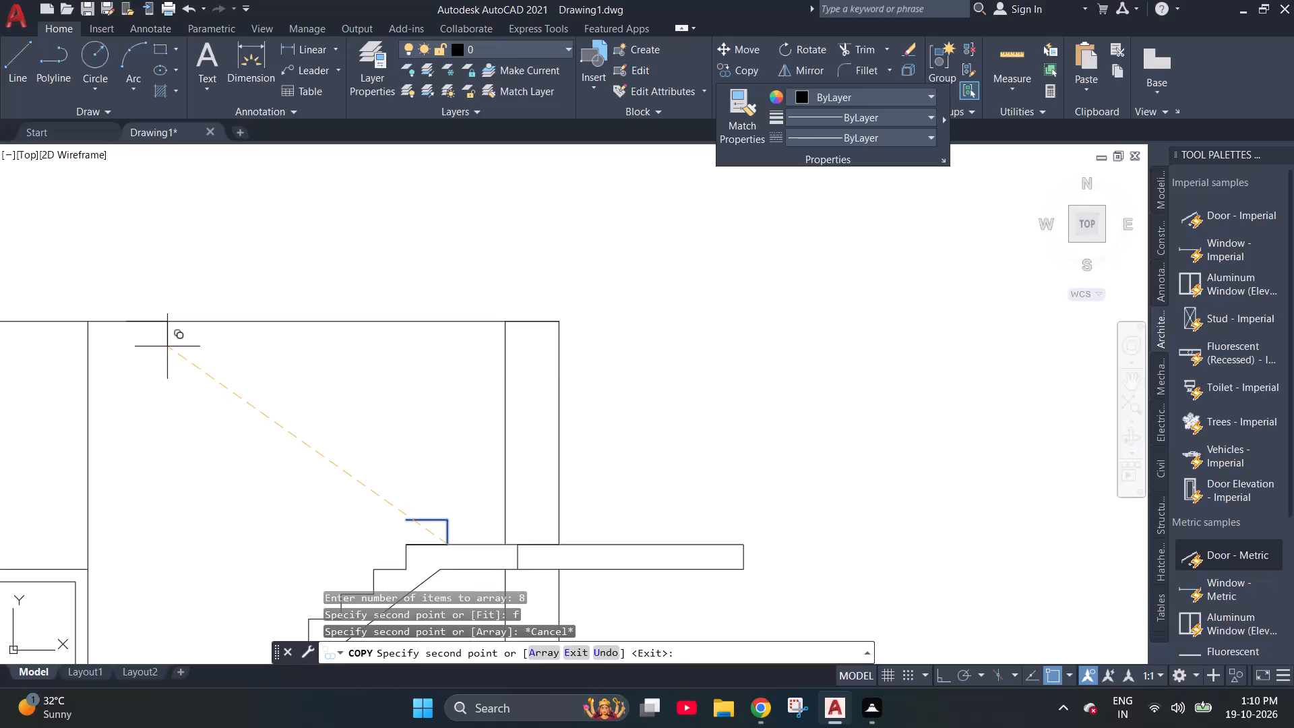
Offset the vertical line above the door's stair-side edge by 1'1" toward the second flight.
key(Escape)
key(Escape)
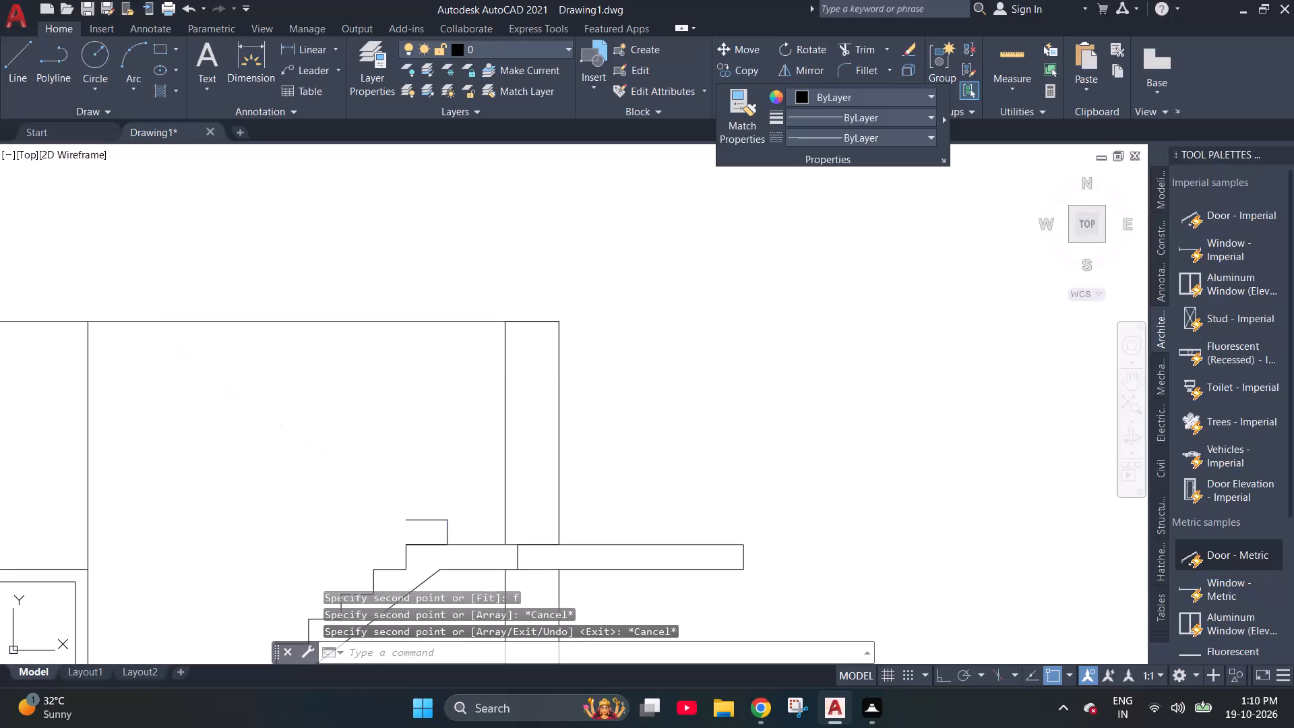
key(o)
key(Return)
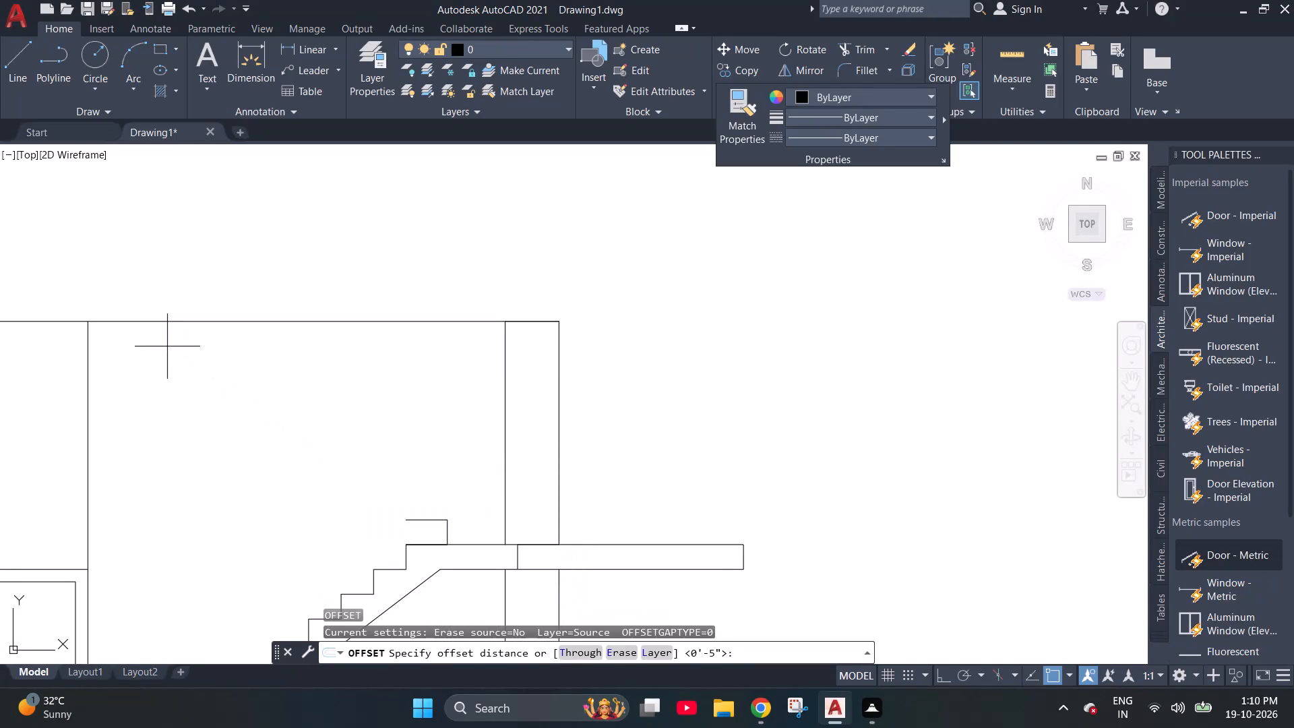
text(1'1")
key(Return)
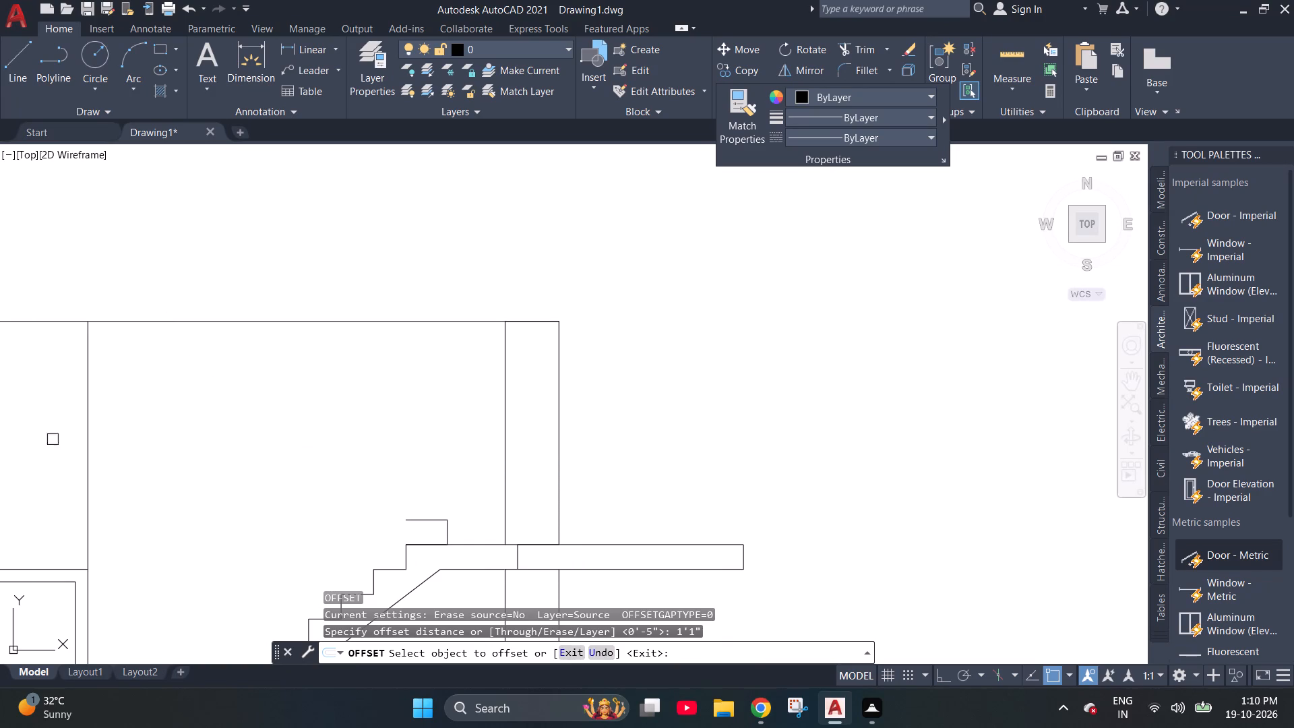
click(90, 423)
click(131, 415)
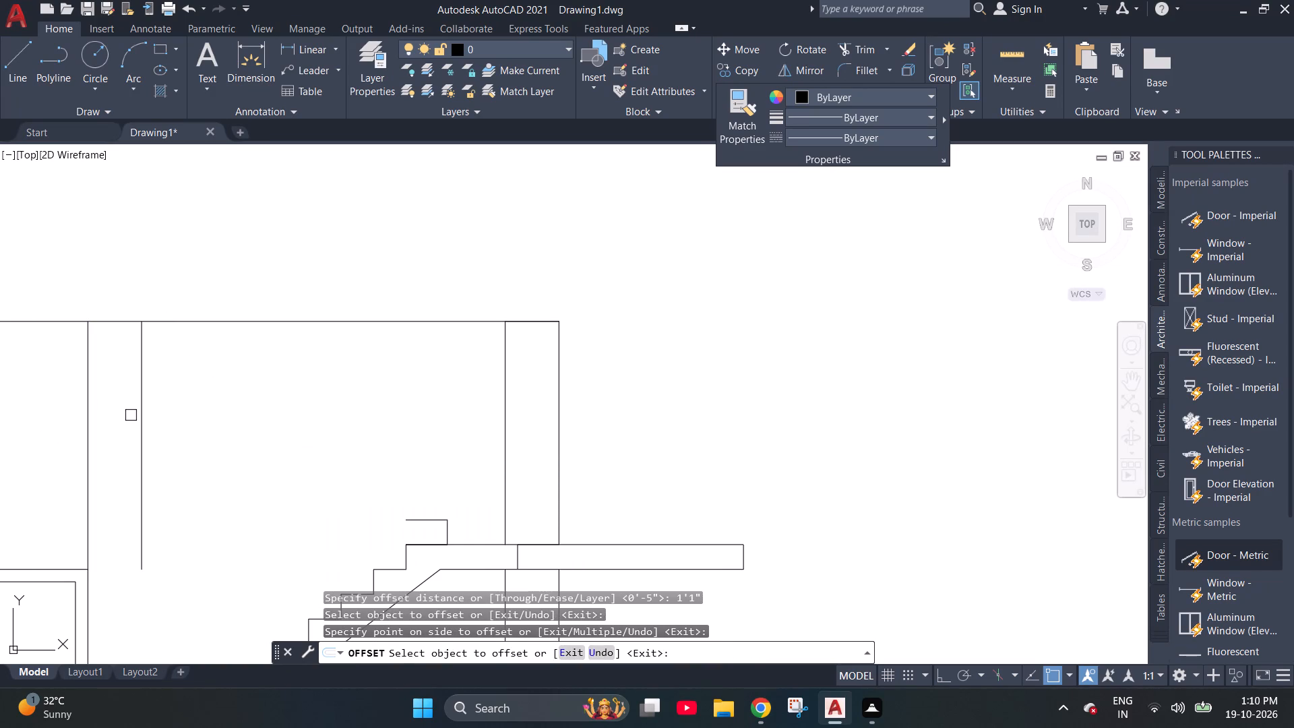
scroll(131, 415, down, 2)
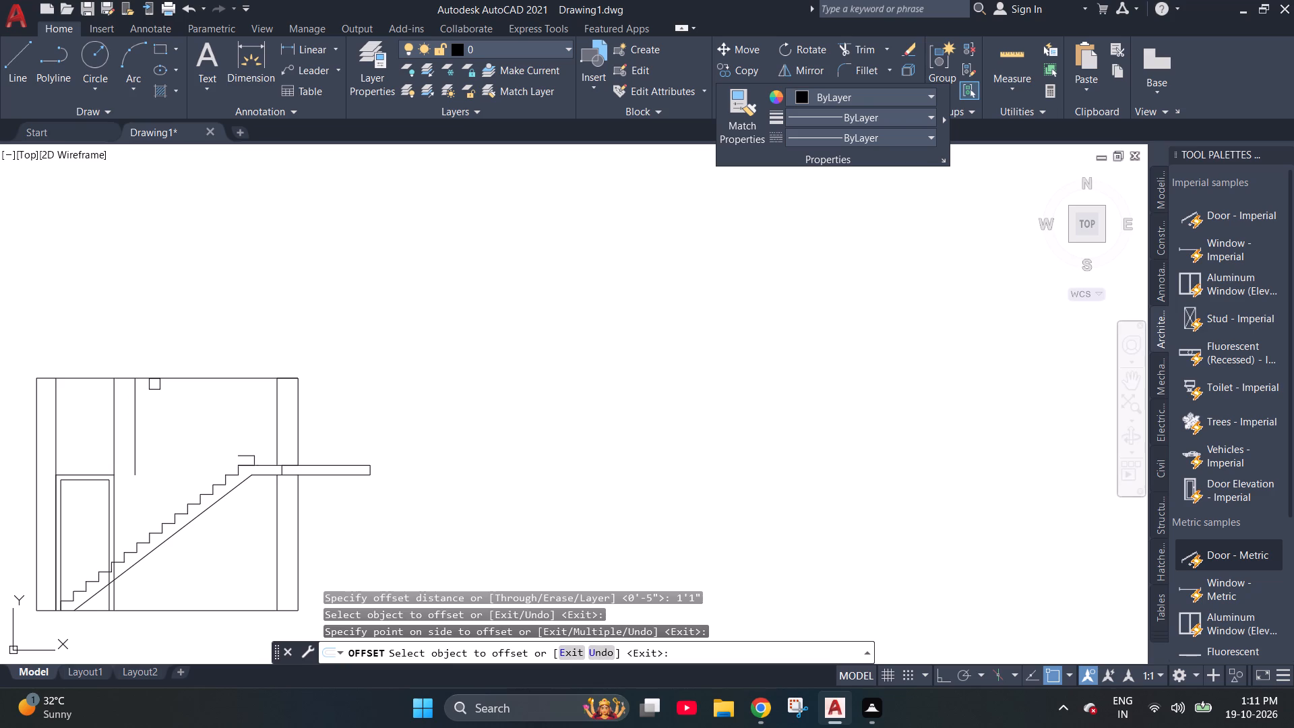
key(Escape)
key(Escape)
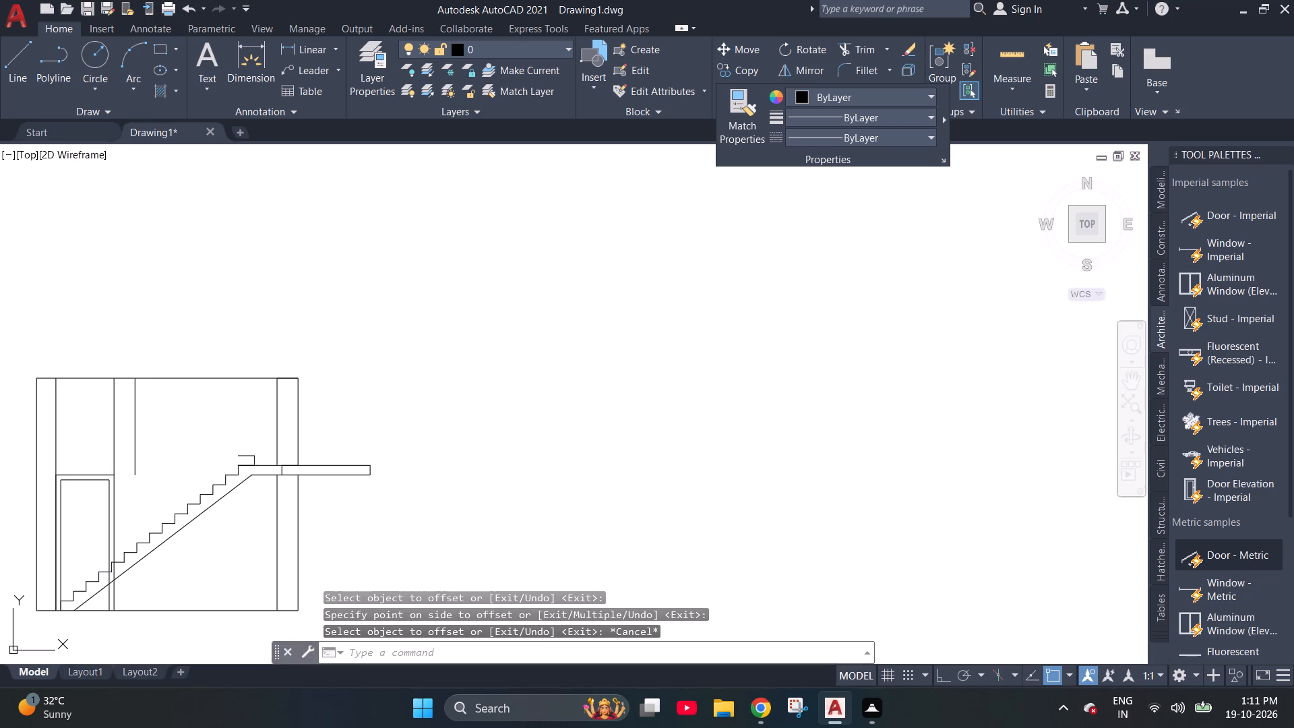
Draw a 1' line along the top line from the new offset line's upper end, followed by a near-vertical segment about 1' upward.
key(1)
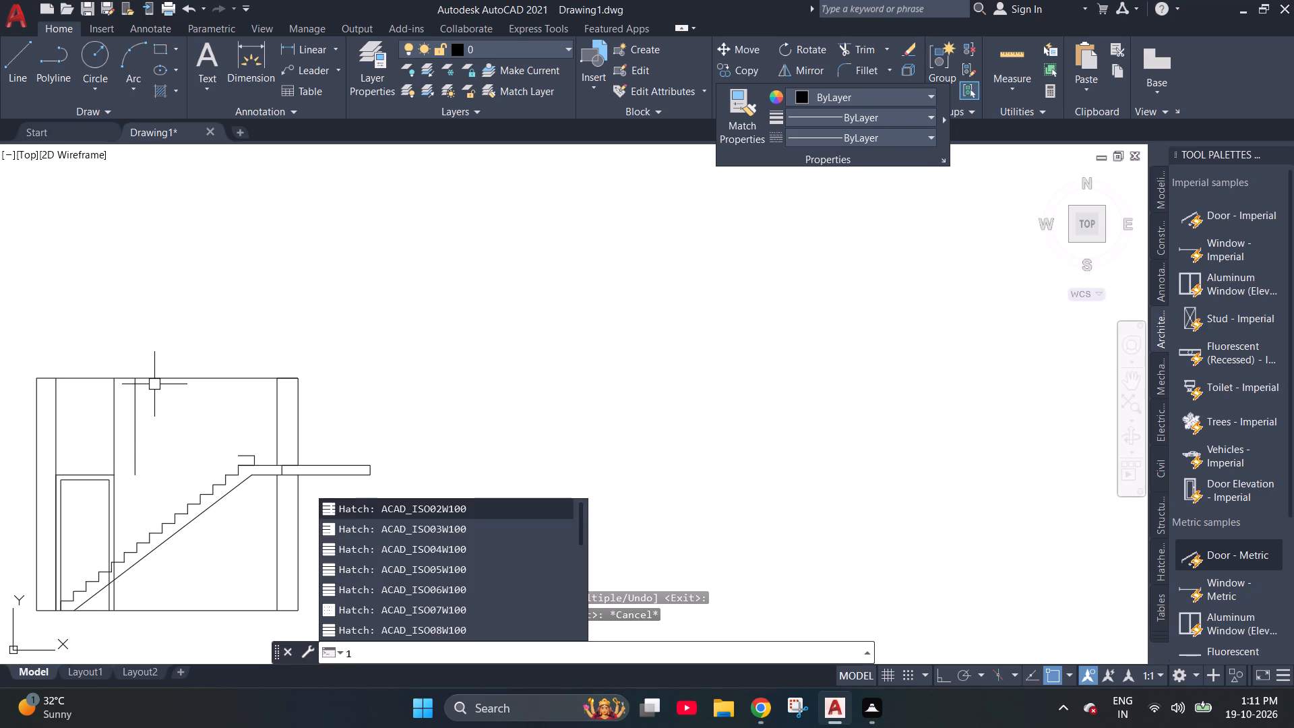
key(BackSpace)
key(l)
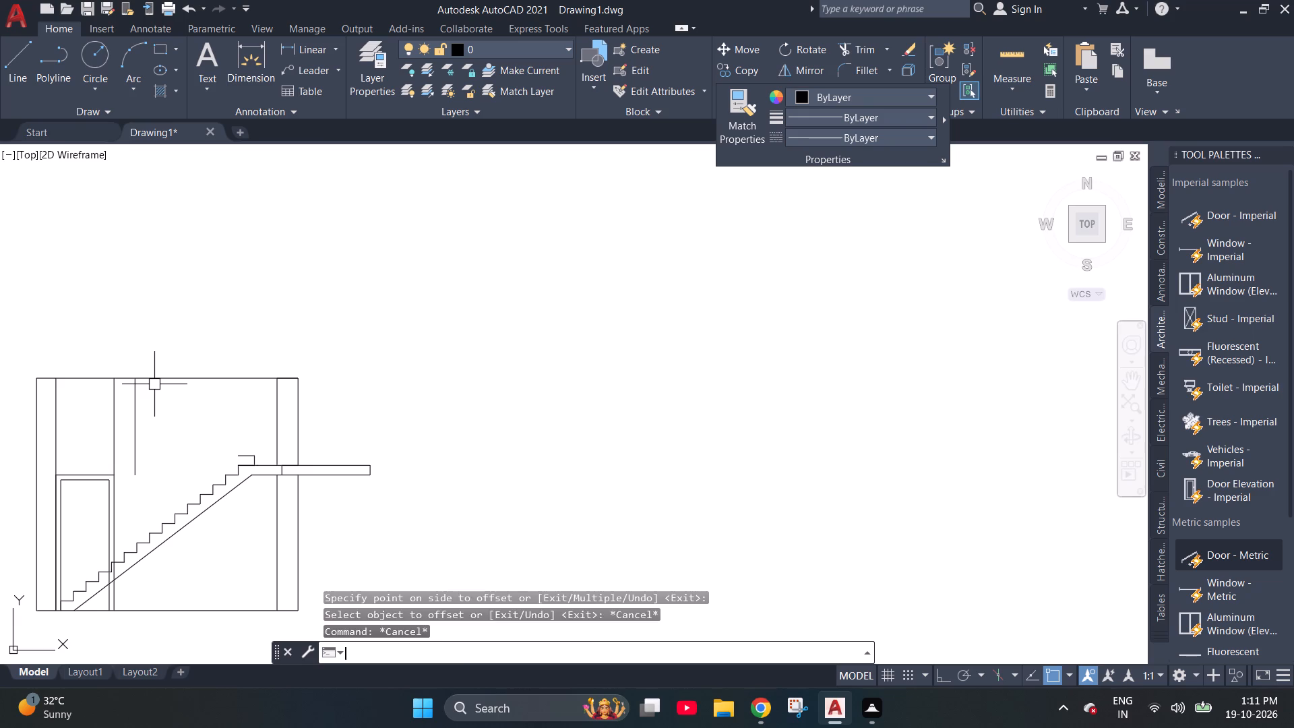
key(Return)
scroll(196, 398, up, 3)
scroll(249, 408, down, 2)
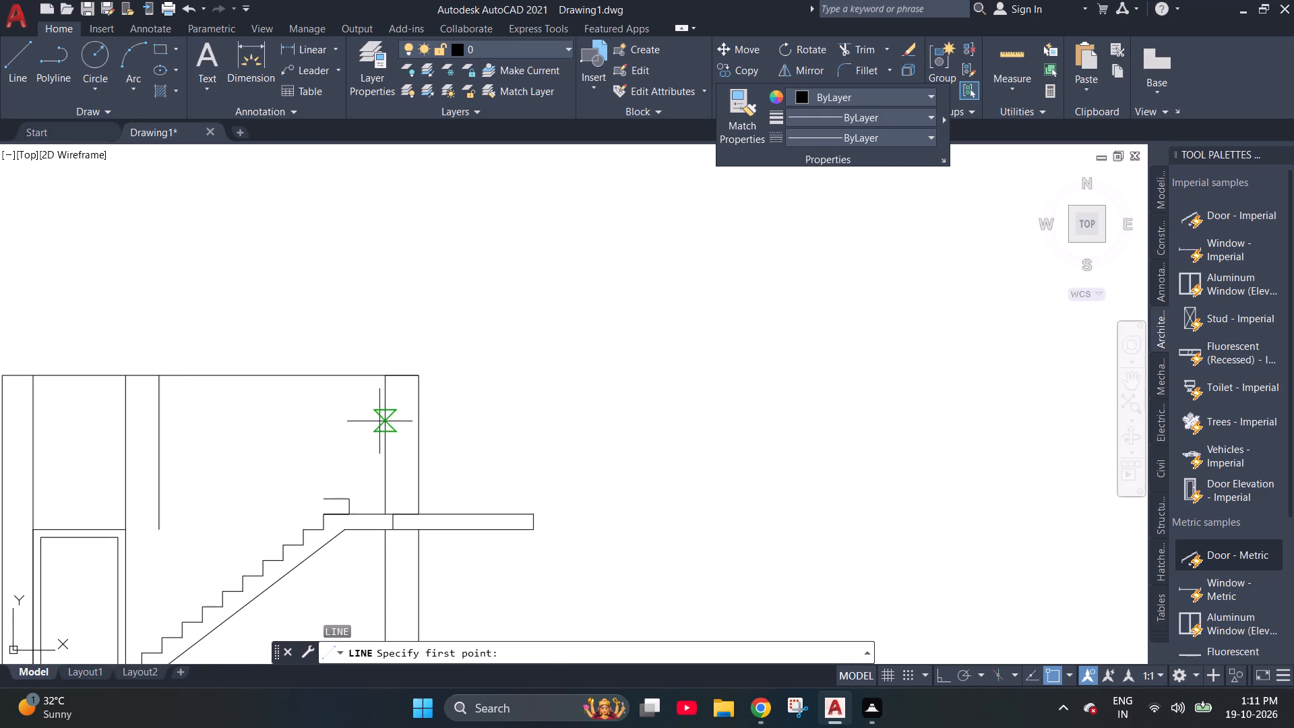
scroll(108, 363, up, 4)
click(433, 451)
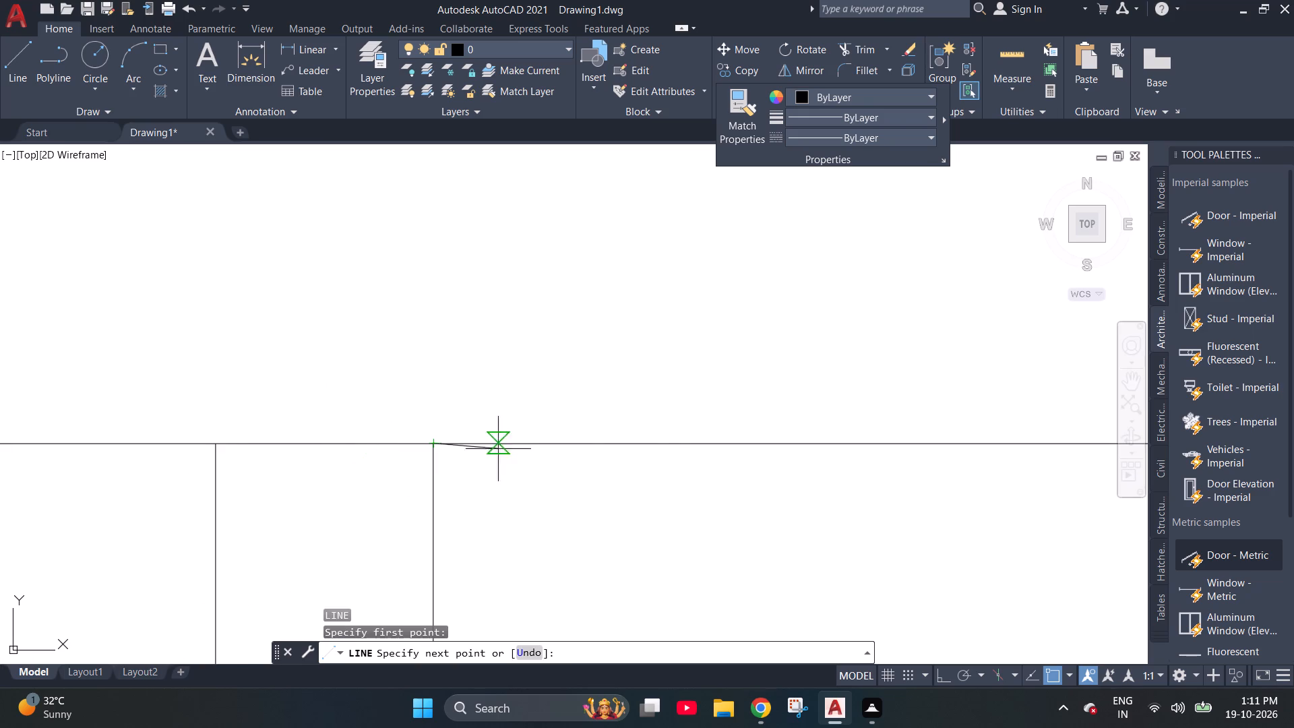
key(1)
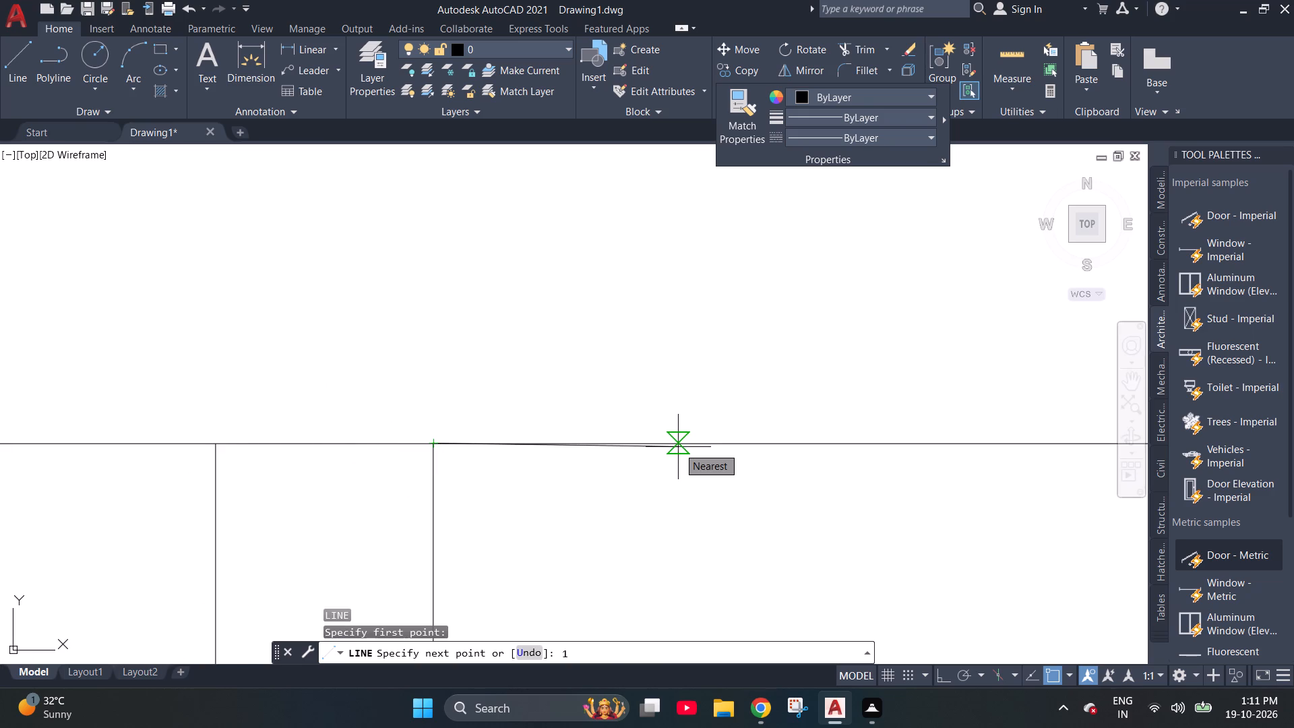
key(apostrophe)
key(Return)
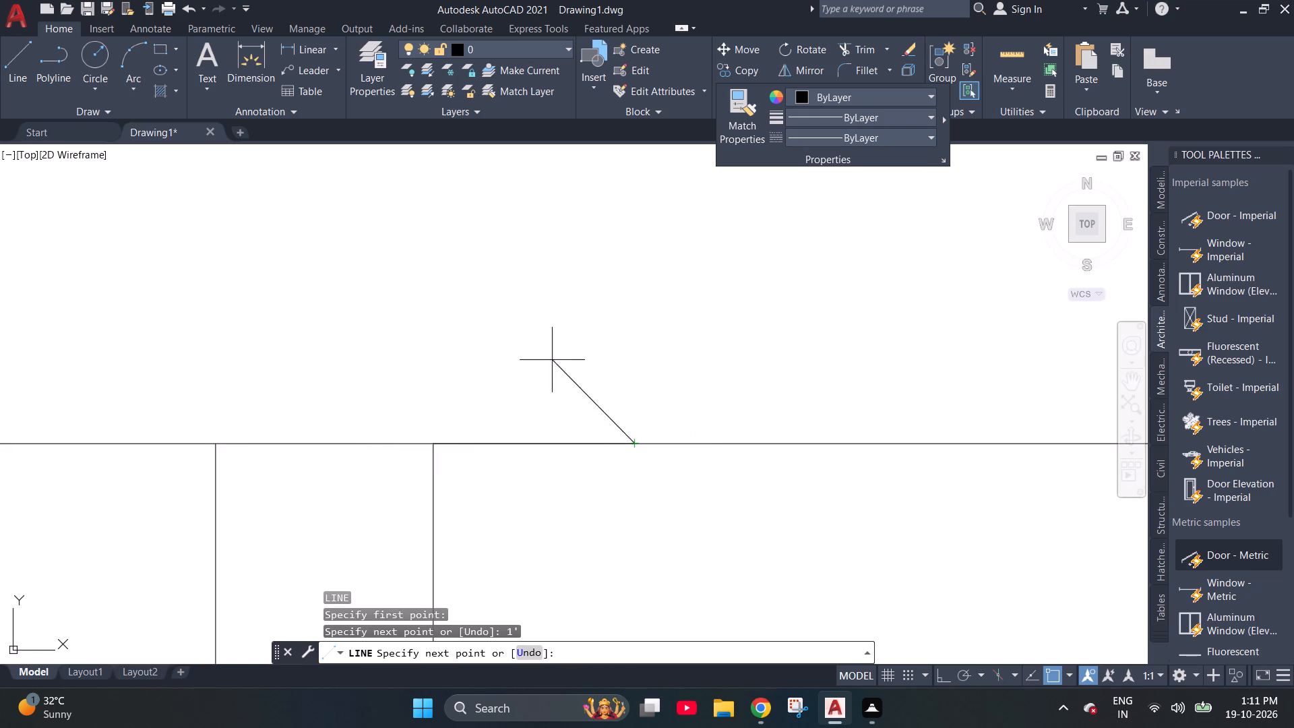
click(644, 241)
key(Escape)
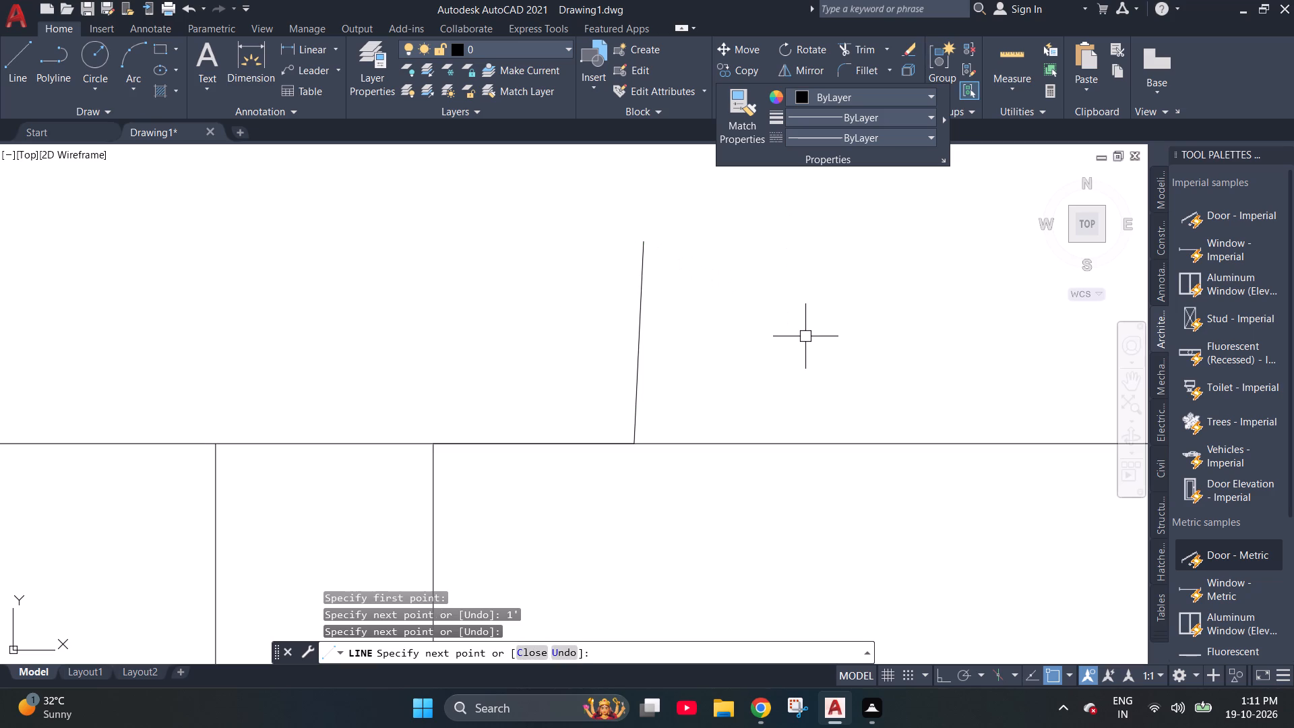
Offset the newly created vertical line below the top line by 5" toward the landing.
key(o)
key(Return)
text(5")
key(Return)
scroll(691, 266, down, 2)
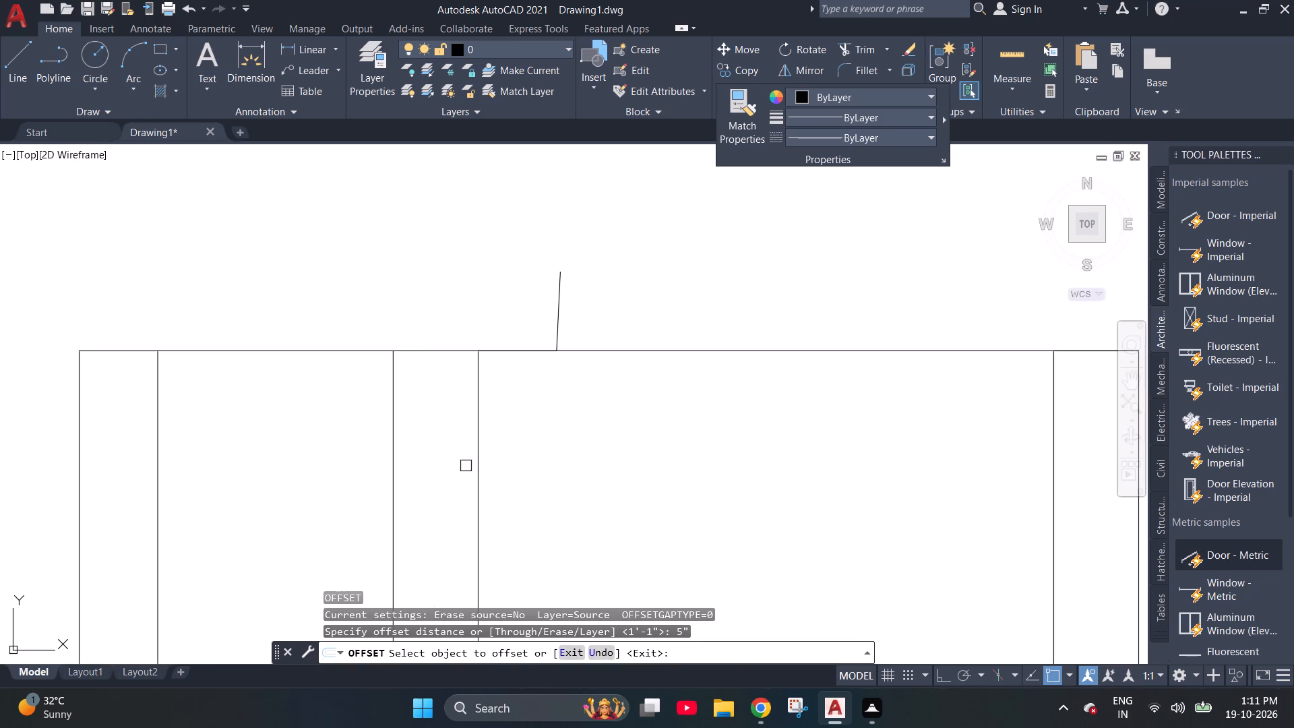
scroll(466, 467, down, 1)
click(474, 469)
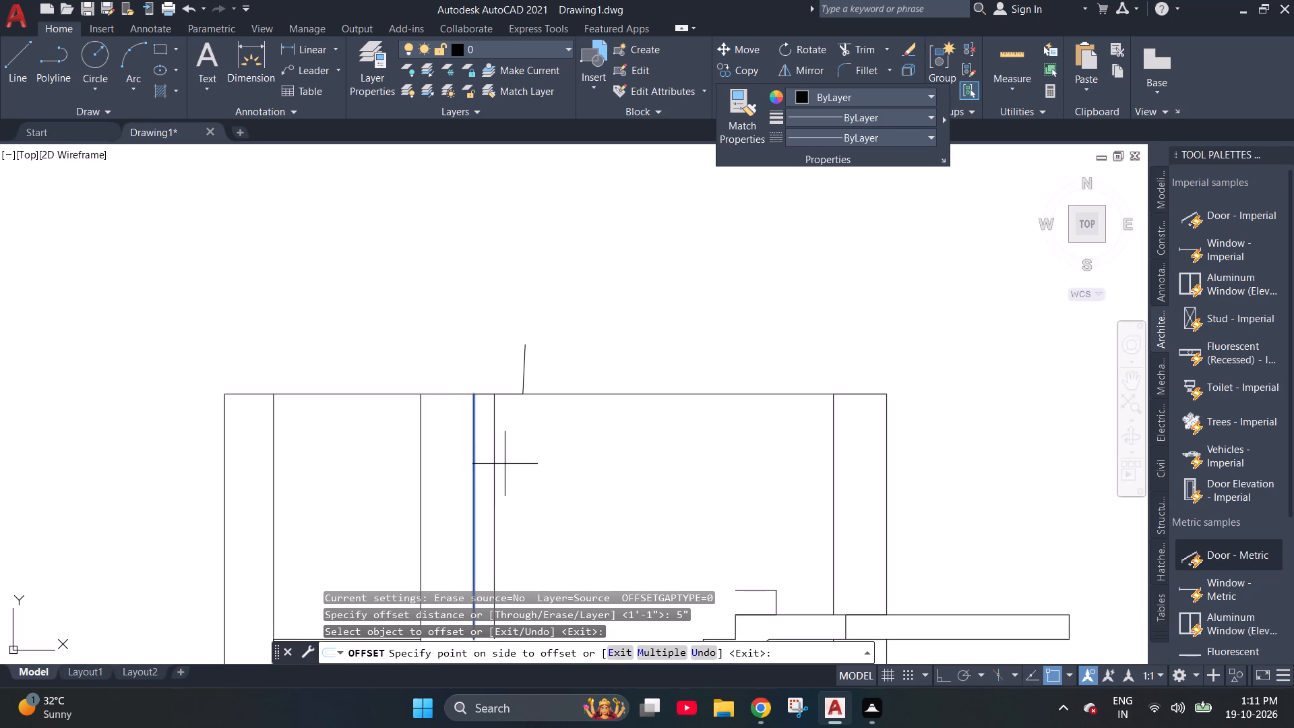
click(505, 464)
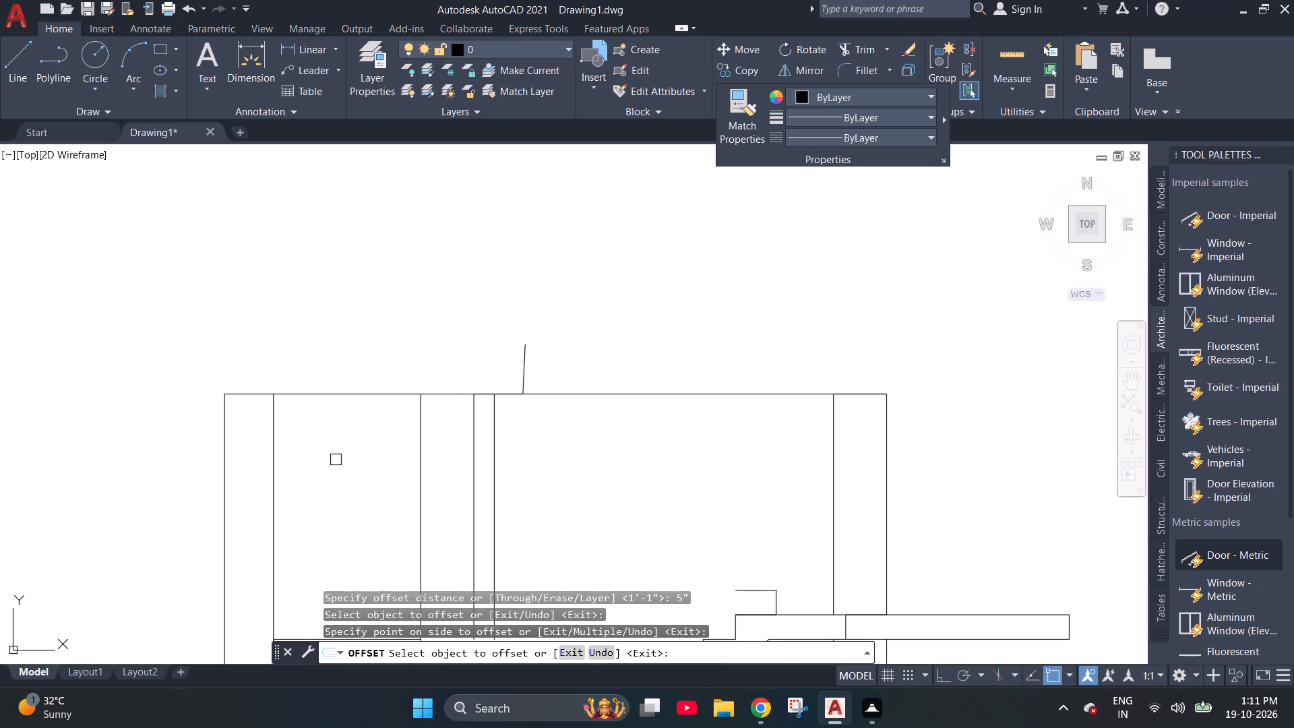
scroll(237, 420, down, 2)
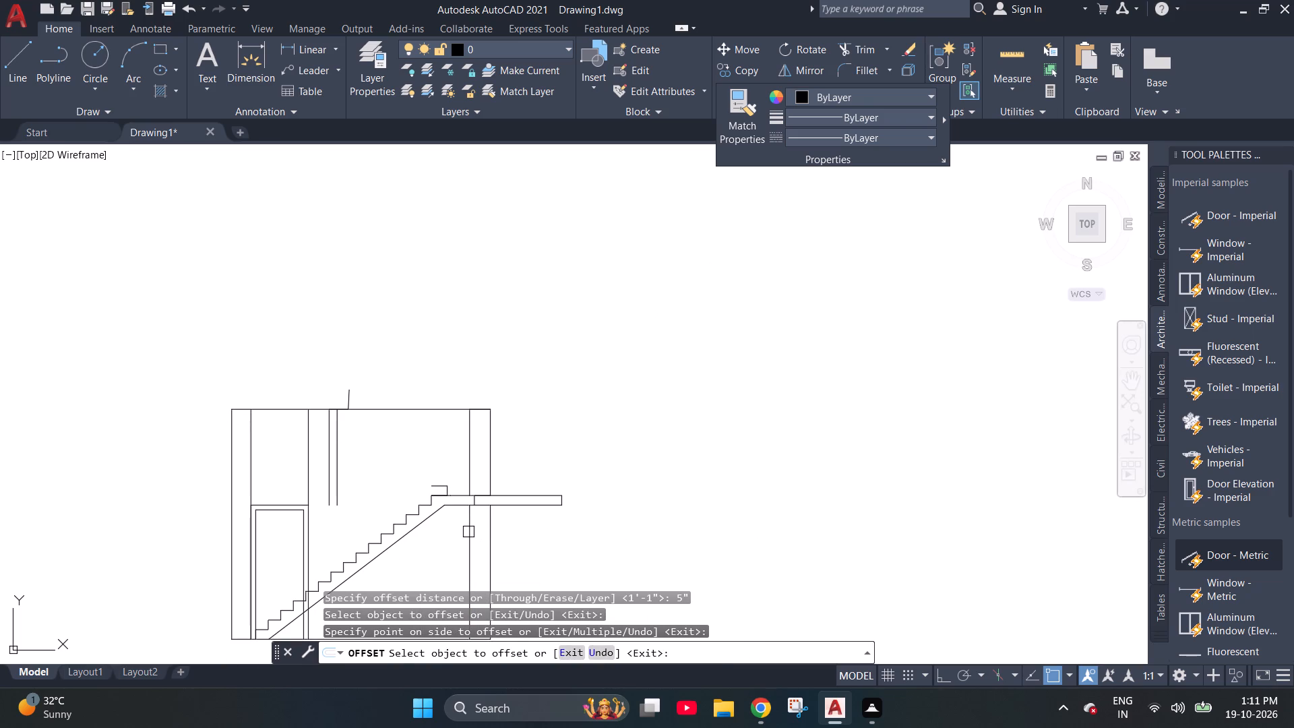
key(Escape)
key(Escape)
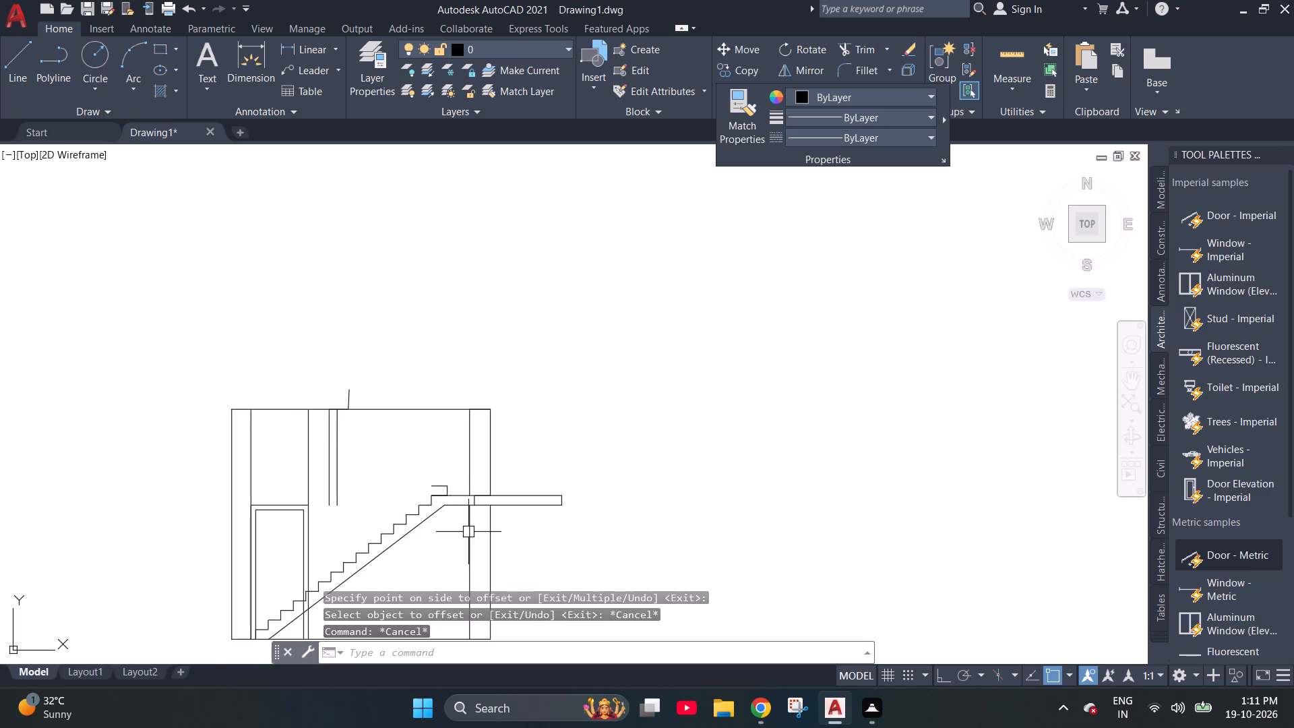
Copy the second flight's riser and tread from the riser's foot as a fitted 8-item array, ending just under the top line beside the 5" offset.
scroll(445, 486, up, 4)
click(435, 486)
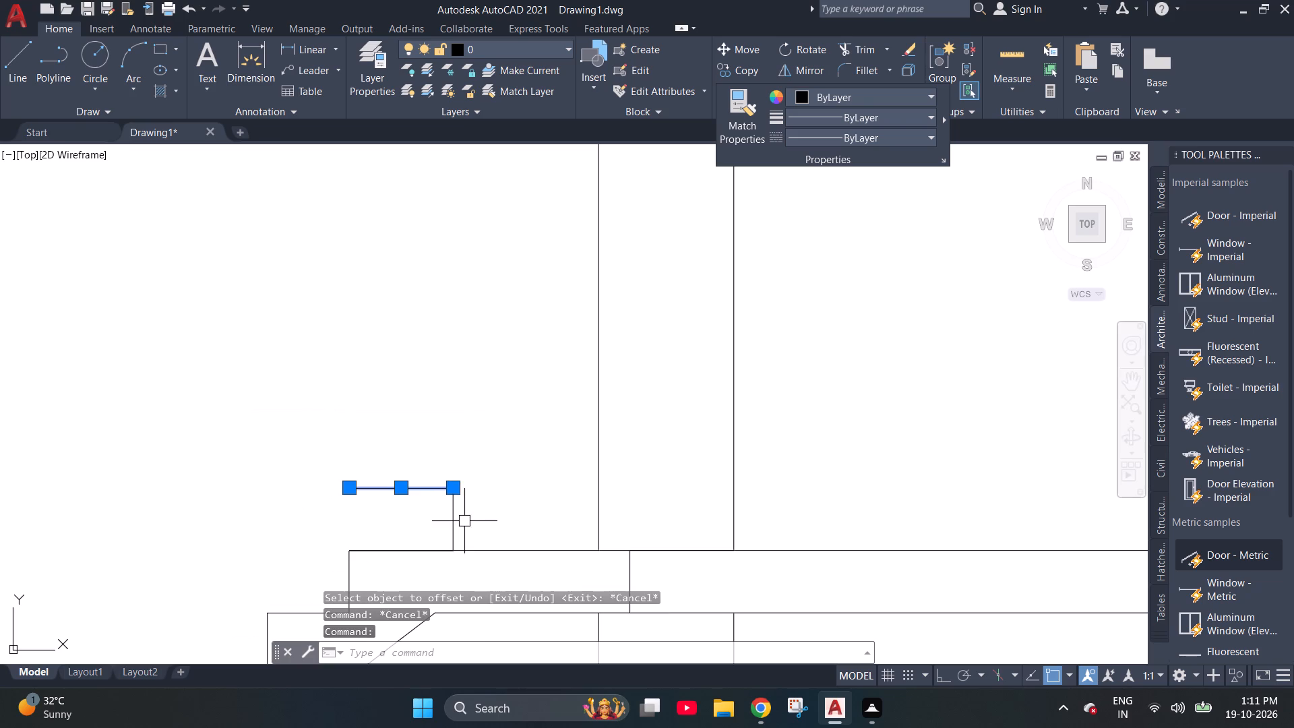
click(448, 527)
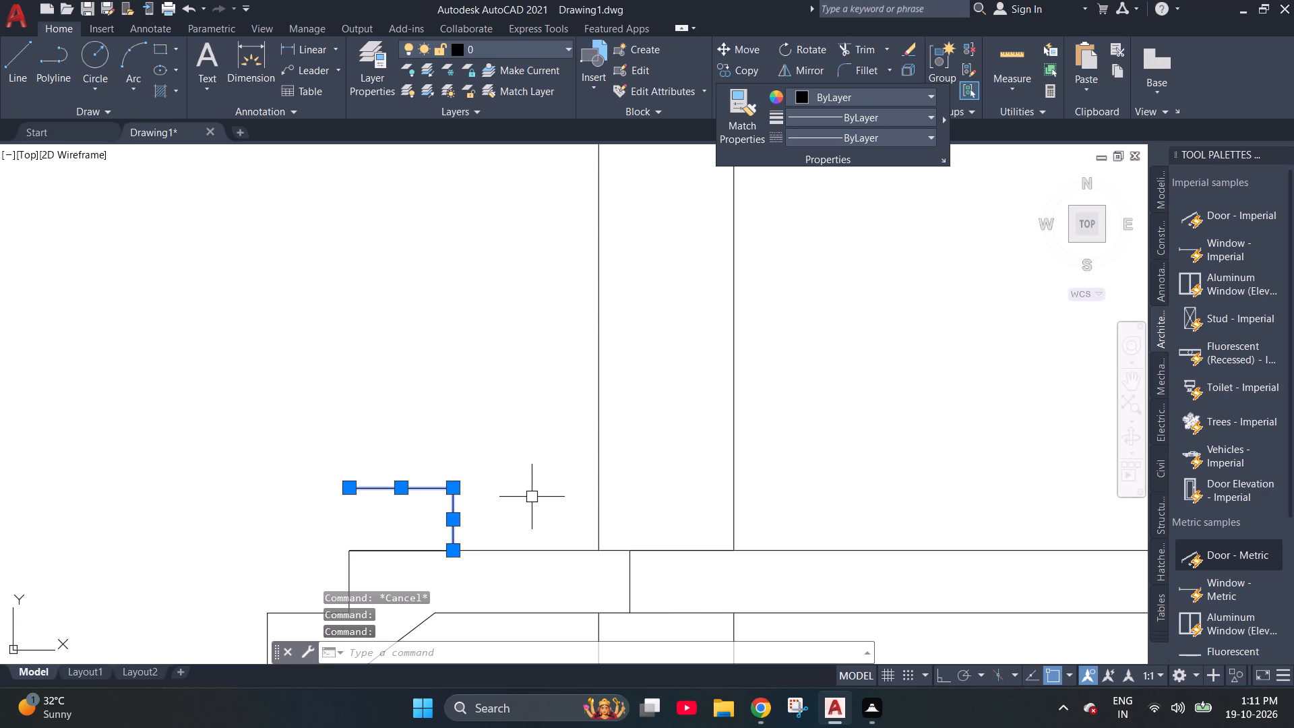
text(co)
key(Return)
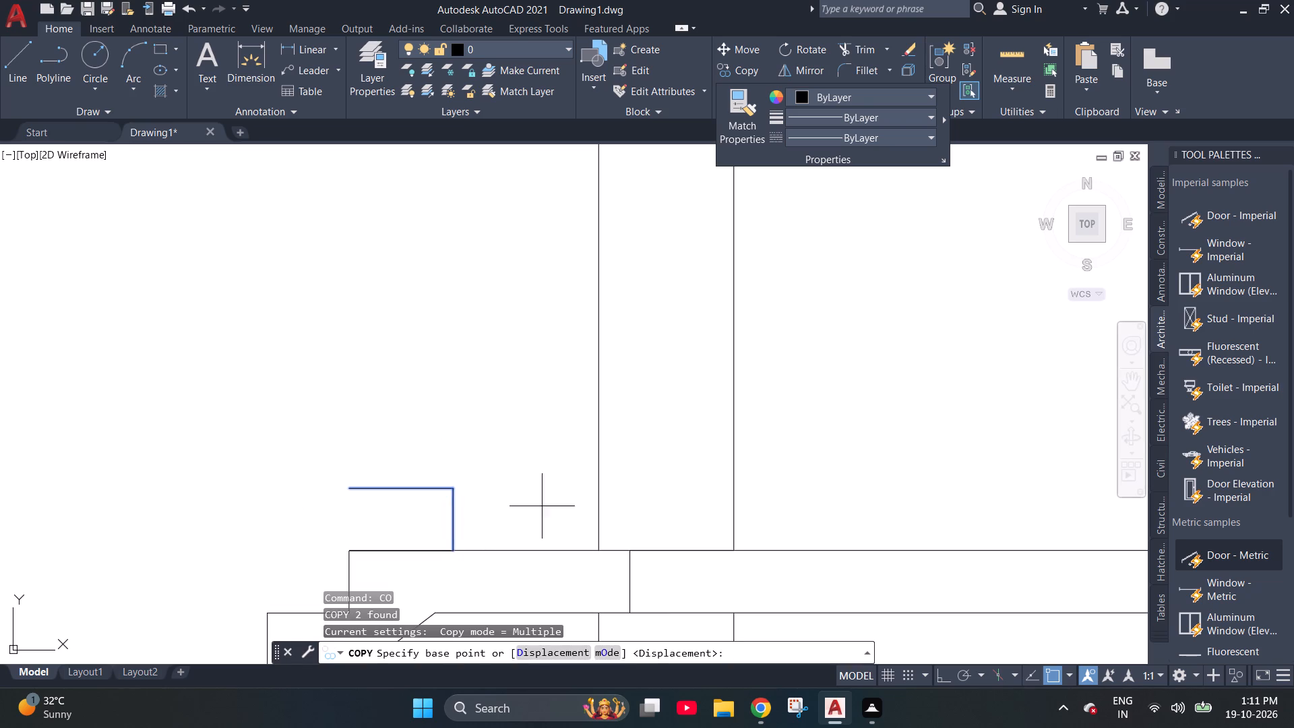
click(458, 556)
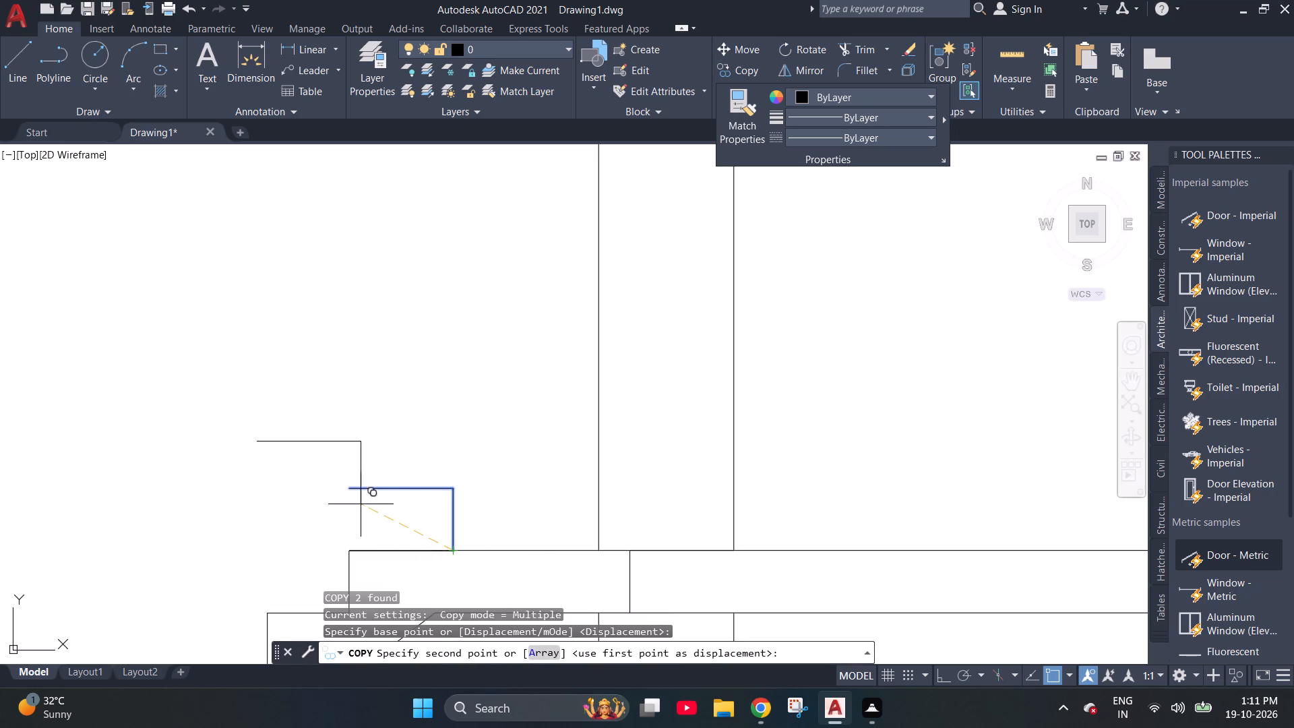
text(a)
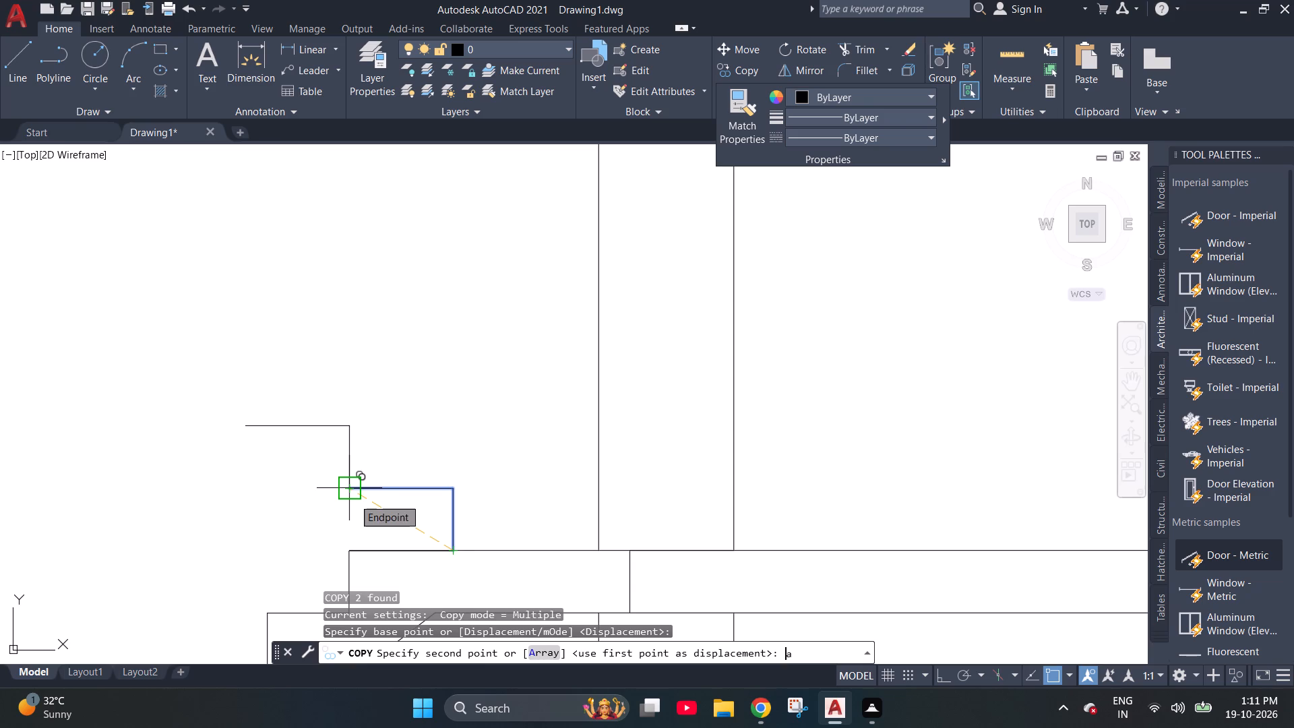
key(space)
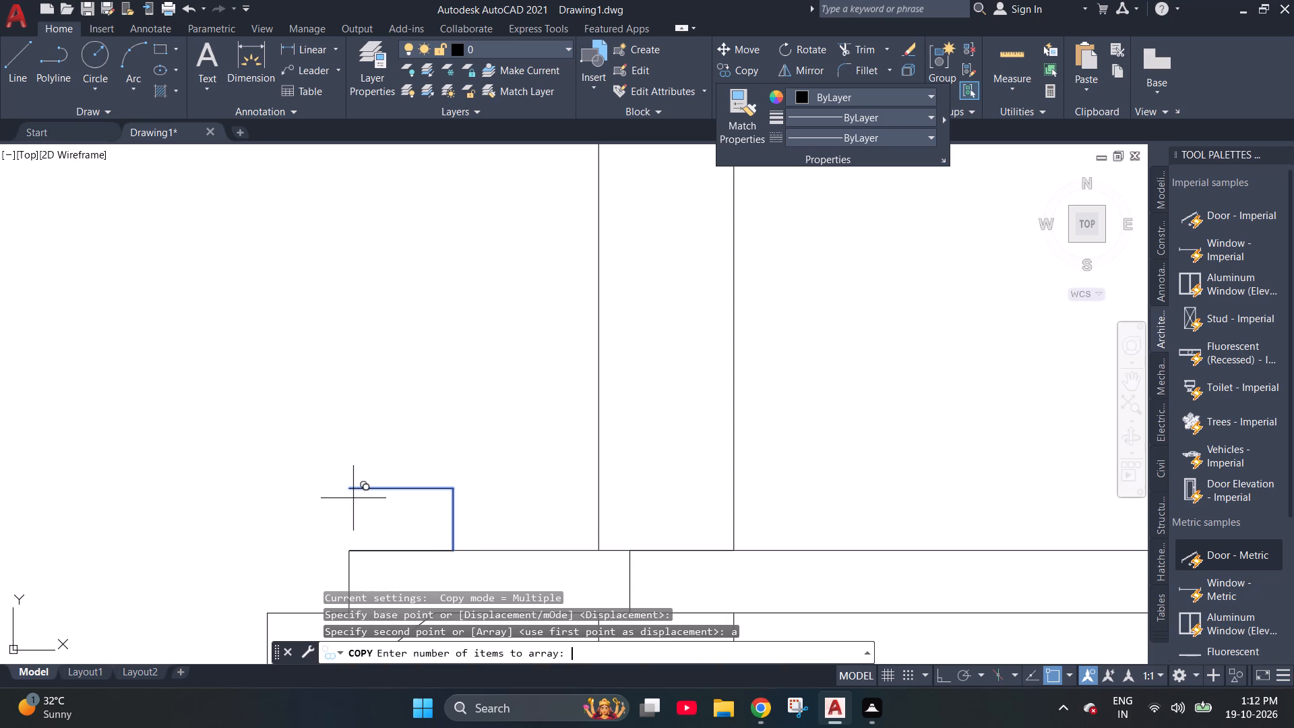
key(8)
key(Return)
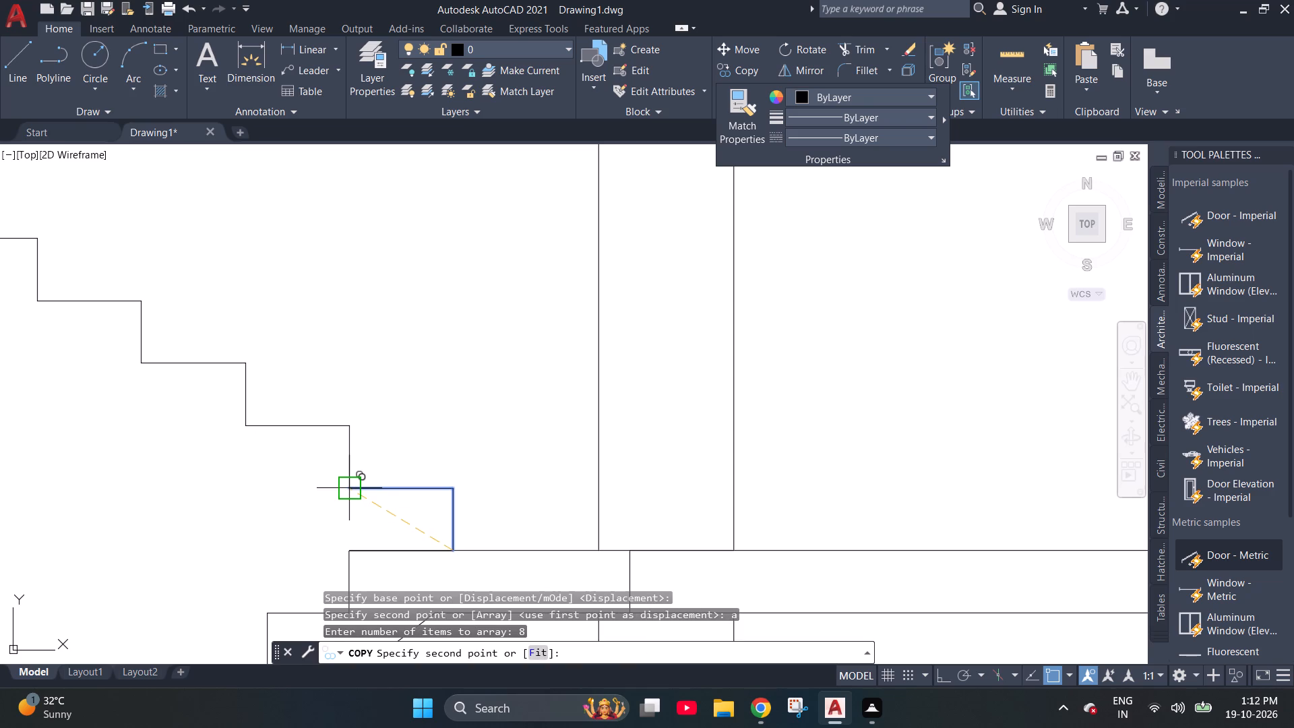
scroll(347, 487, down, 3)
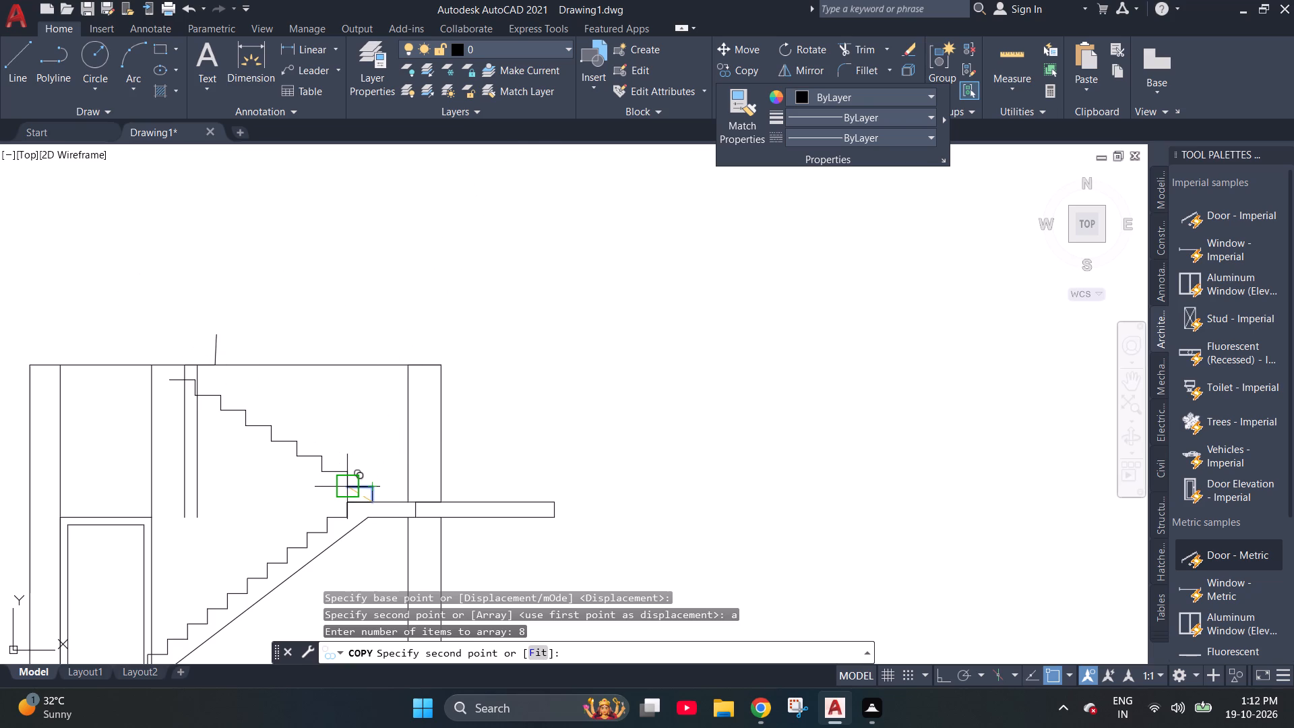
text(f)
key(space)
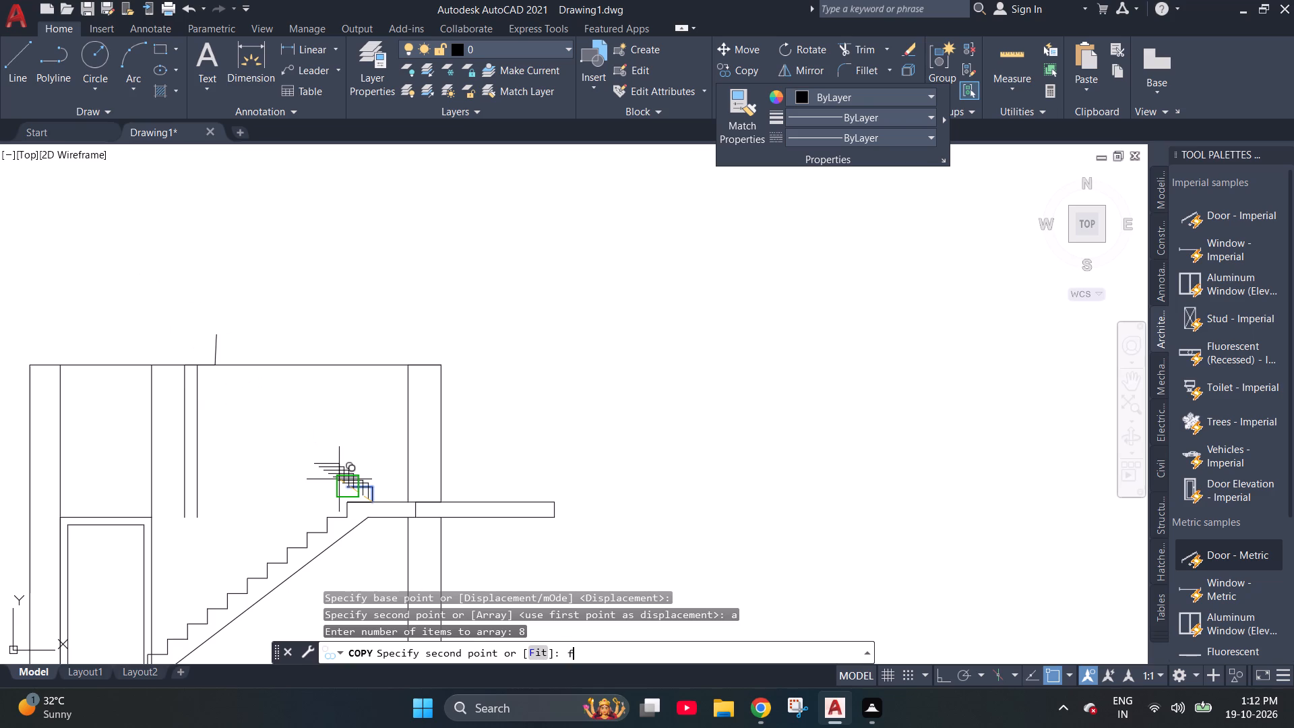
scroll(188, 355, up, 1)
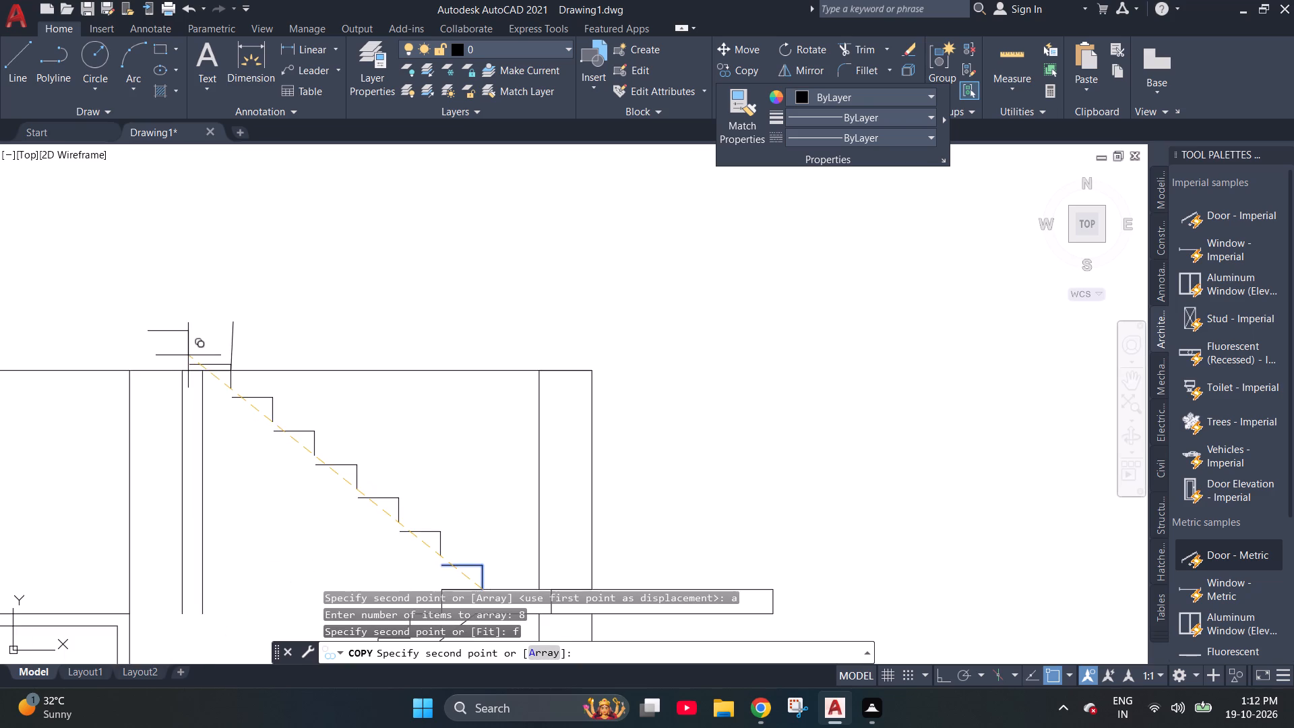
scroll(199, 364, up, 2)
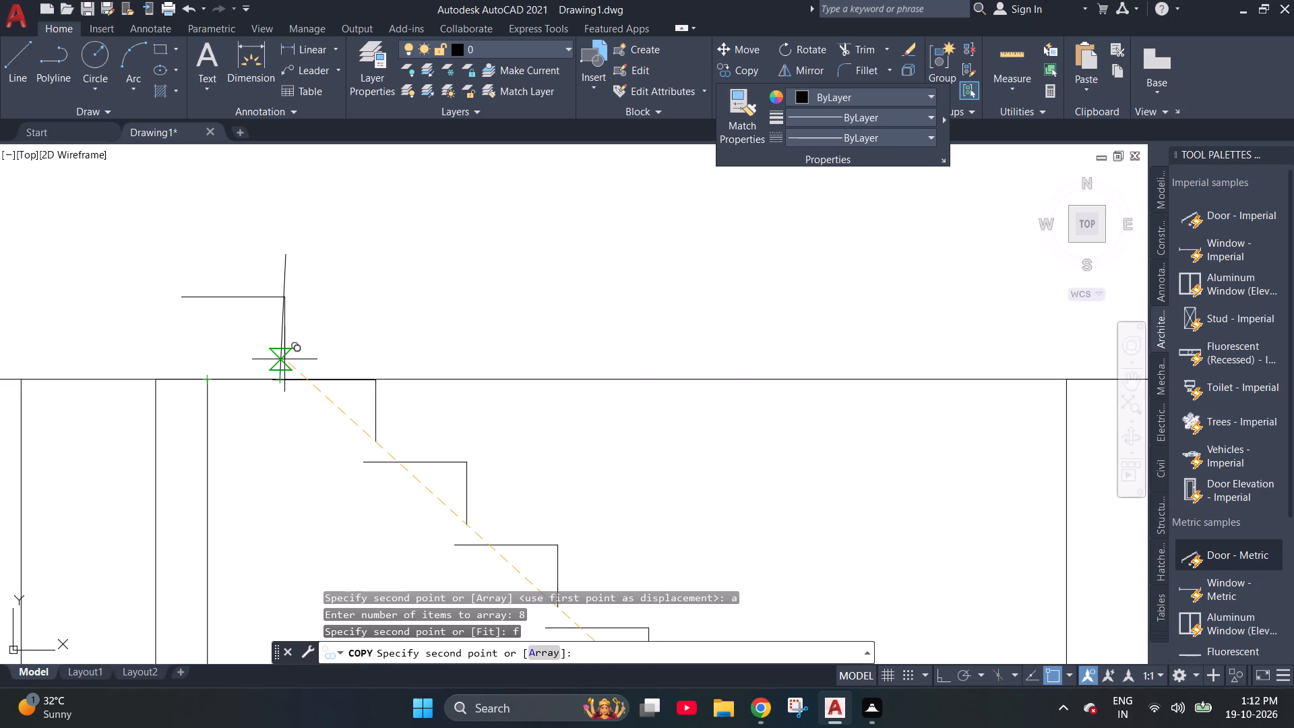
scroll(284, 359, up, 3)
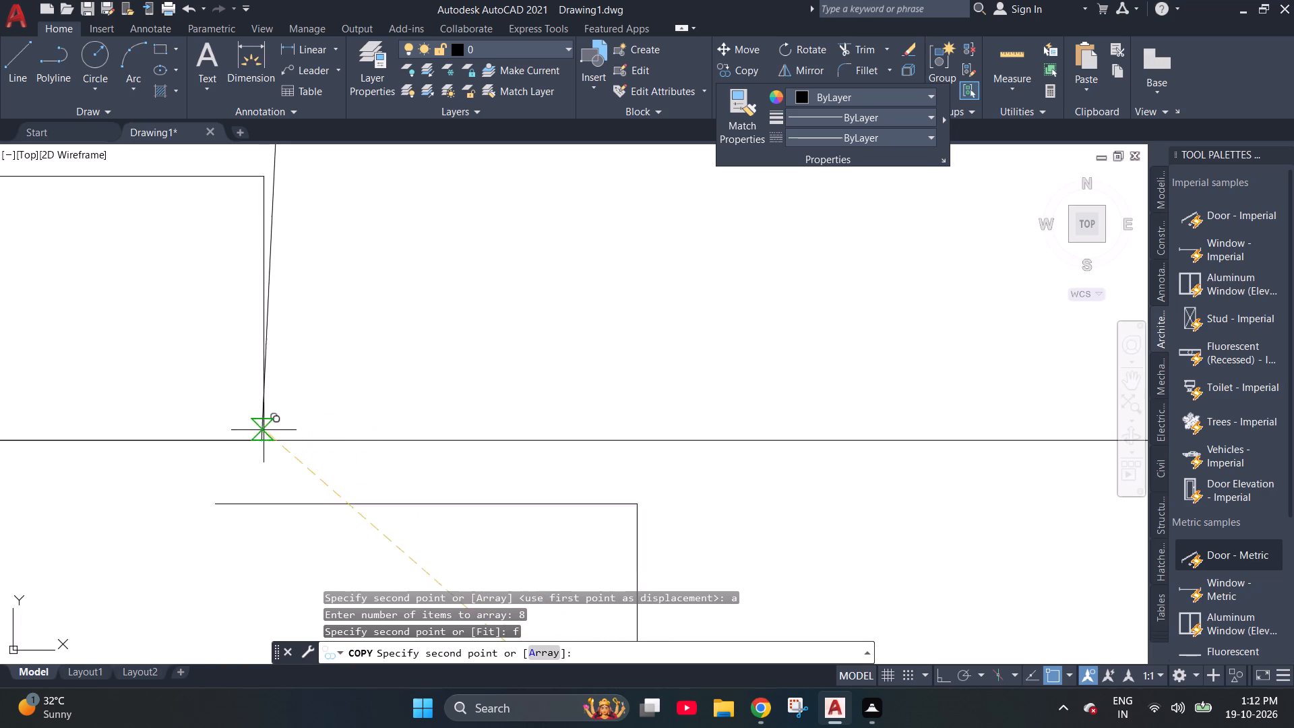
scroll(282, 422, down, 3)
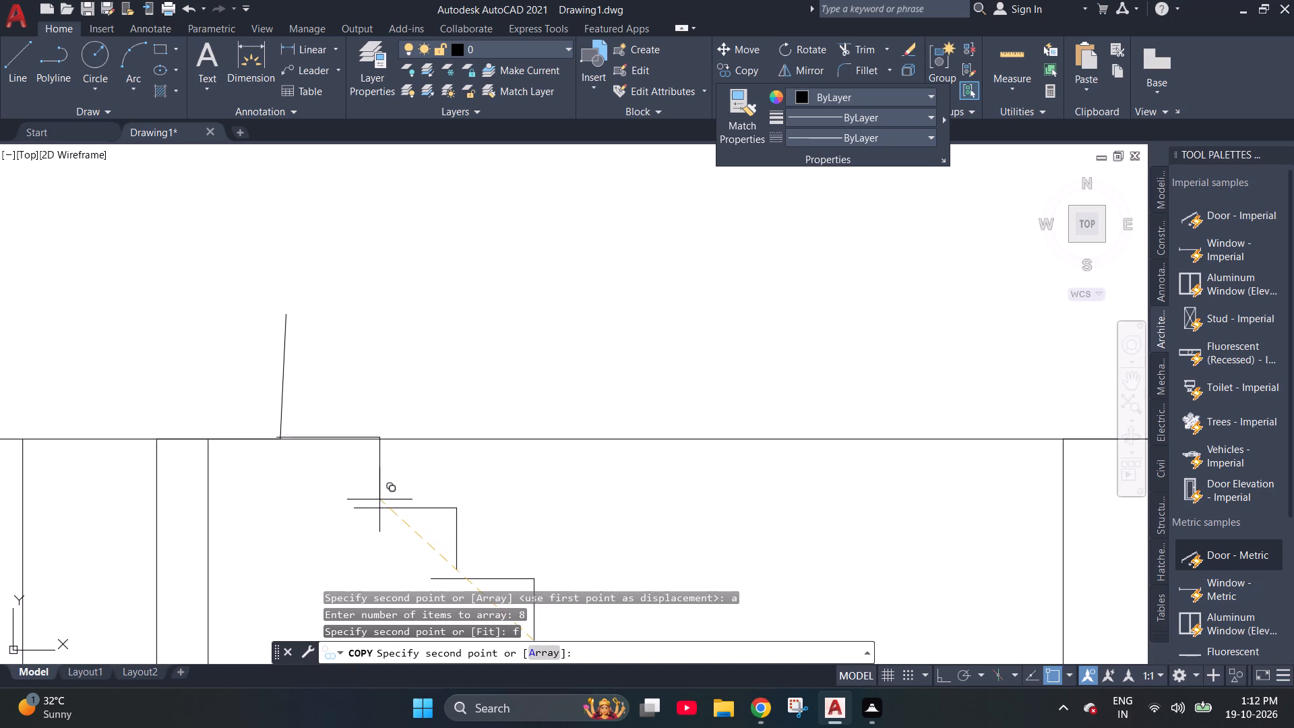
click(315, 504)
scroll(393, 450, down, 2)
scroll(330, 392, down, 2)
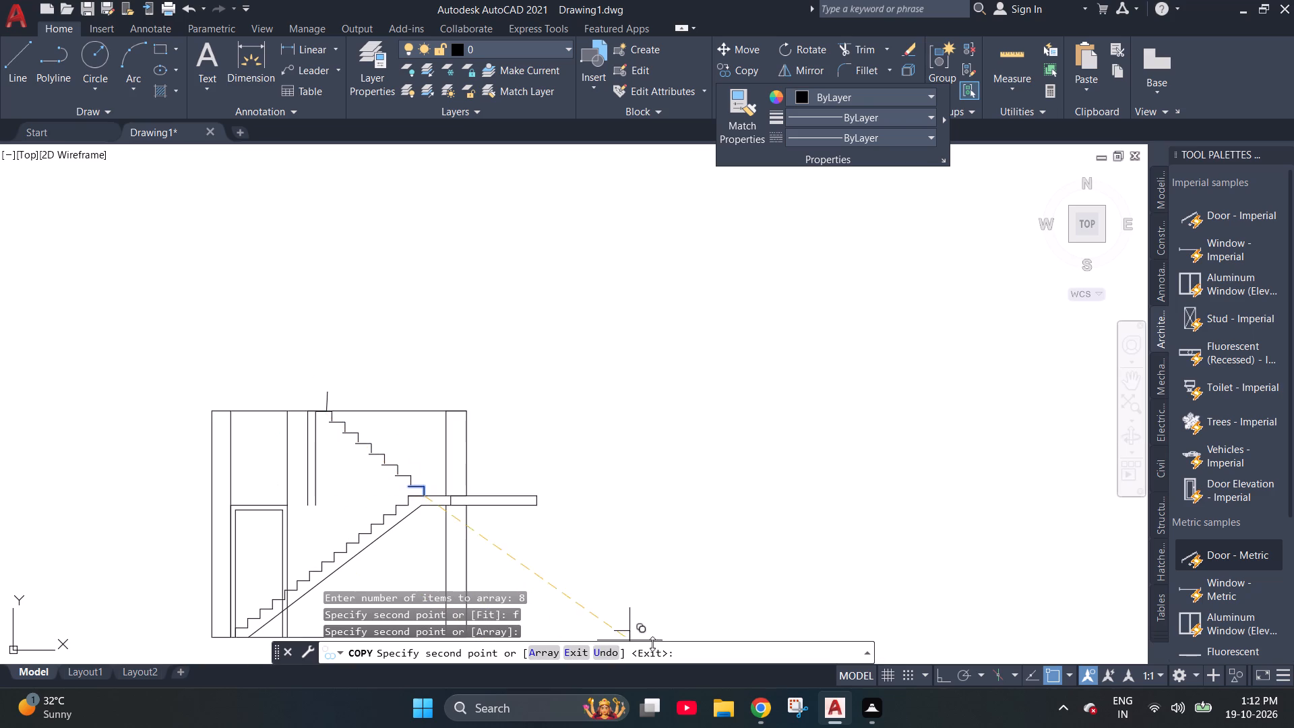
key(Escape)
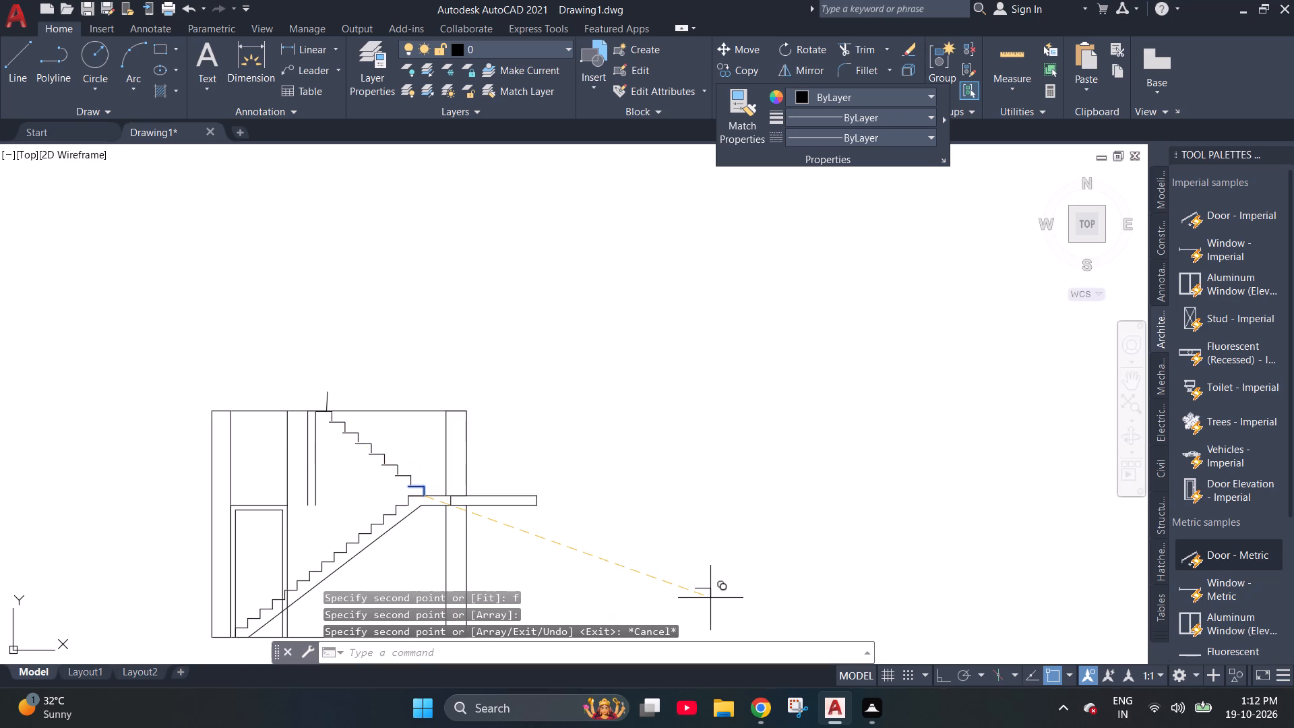
scroll(280, 383, up, 5)
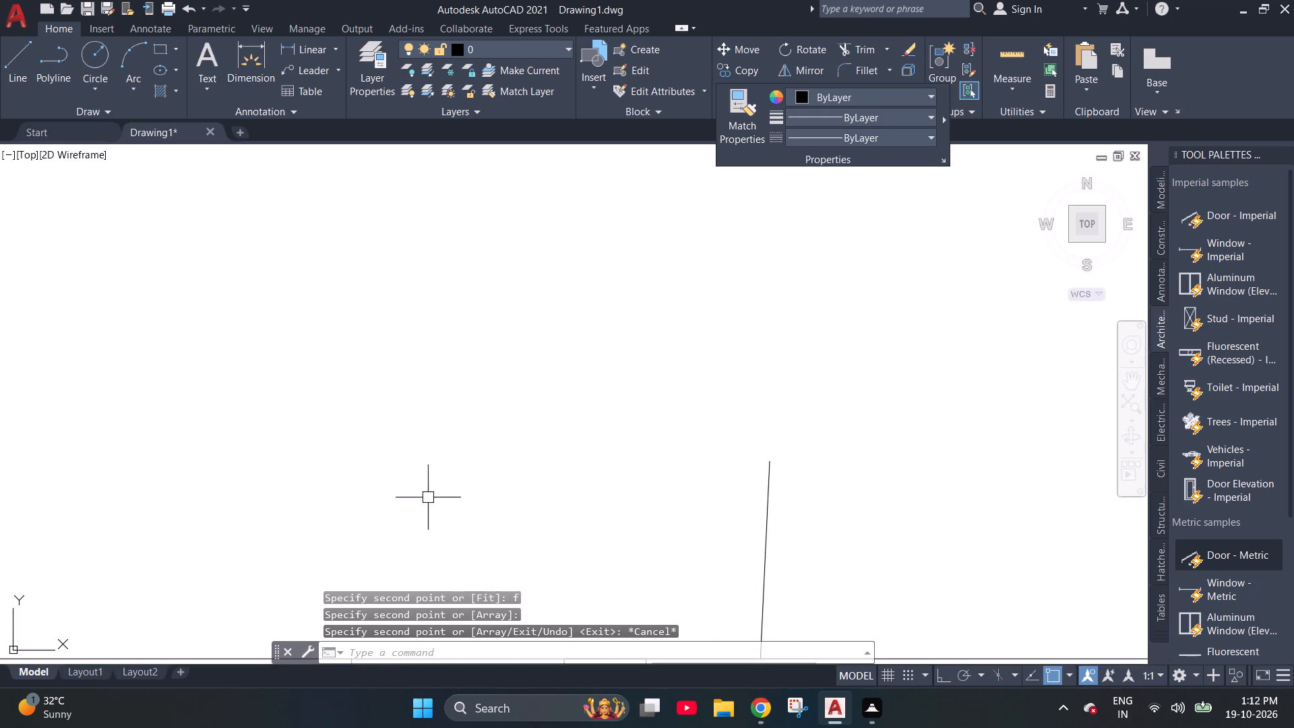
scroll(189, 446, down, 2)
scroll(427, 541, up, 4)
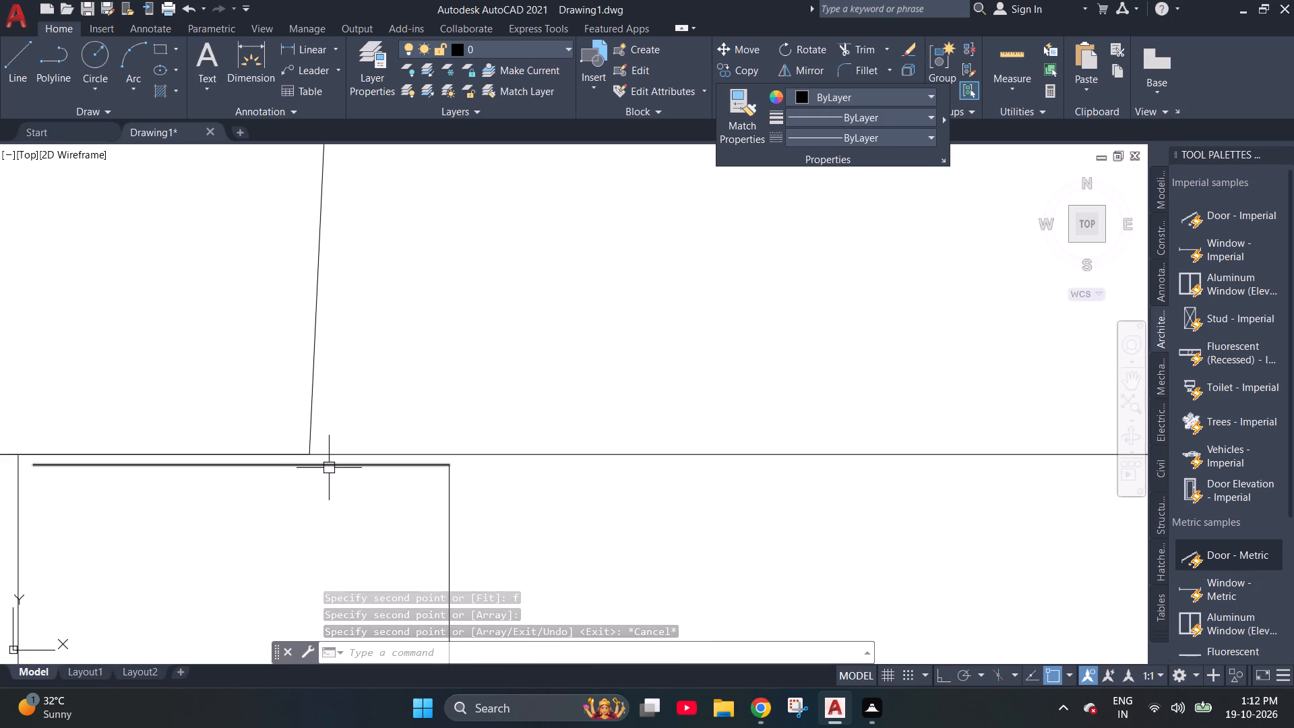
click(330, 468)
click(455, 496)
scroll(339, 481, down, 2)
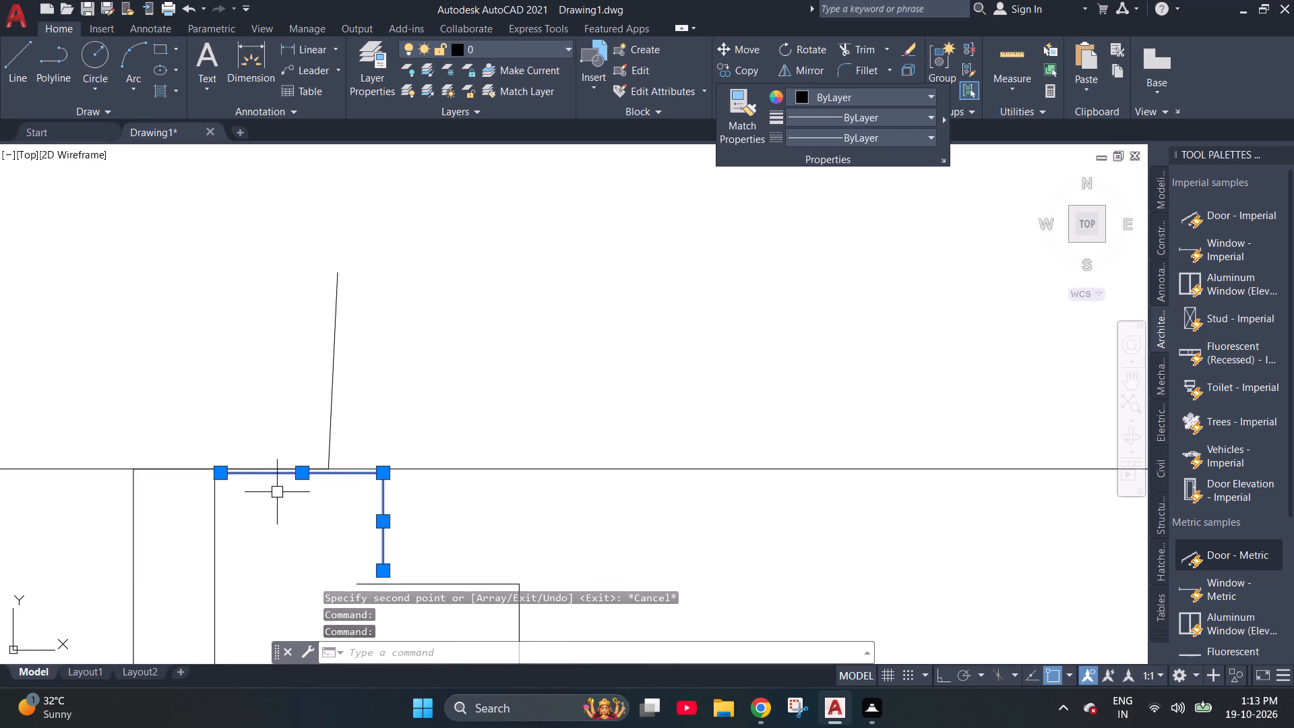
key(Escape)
Trim away the near-vertical line segment that rises above the top line.
text(tr)
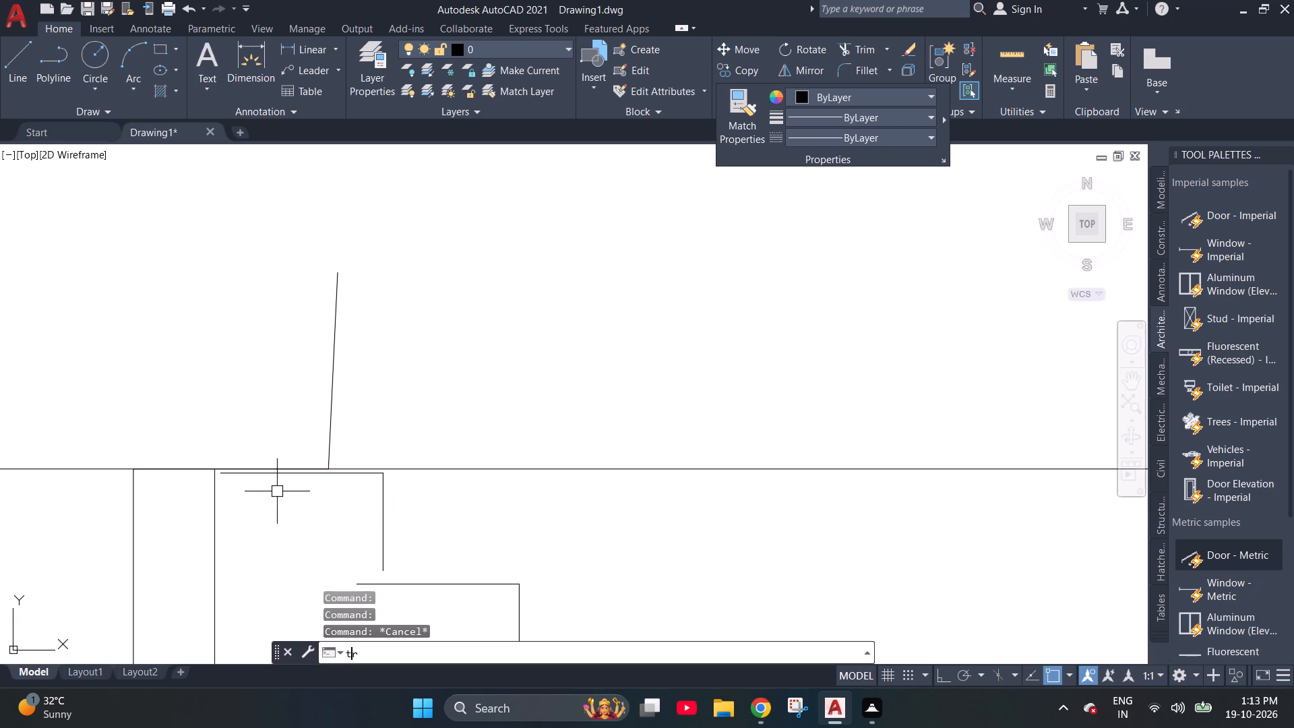
key(Return)
drag(418, 417, 147, 369)
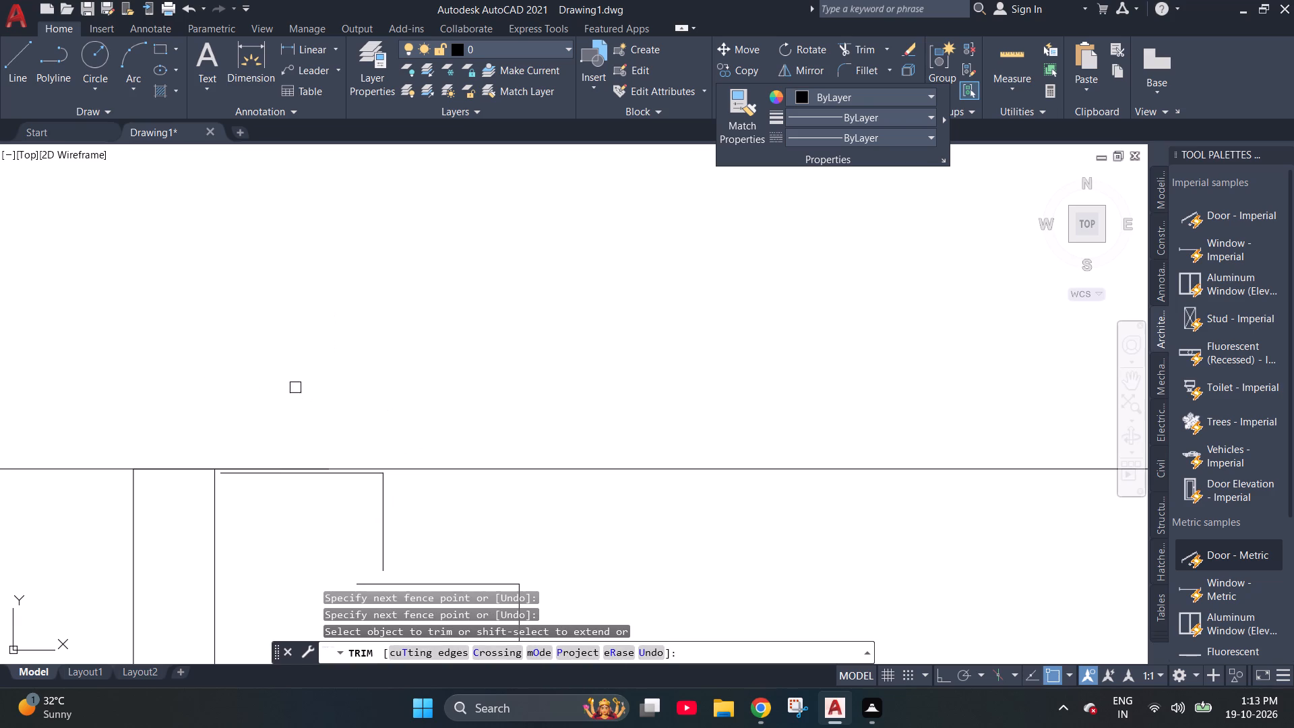
scroll(284, 469, up, 2)
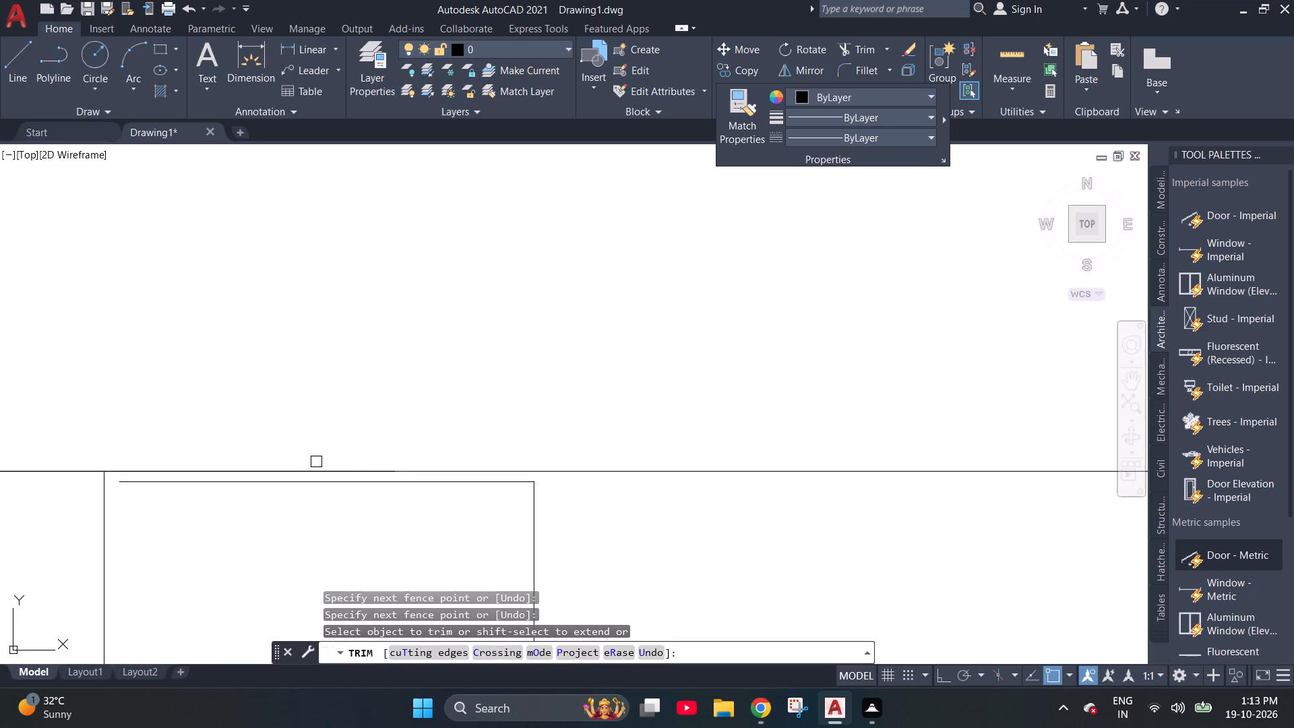
key(Escape)
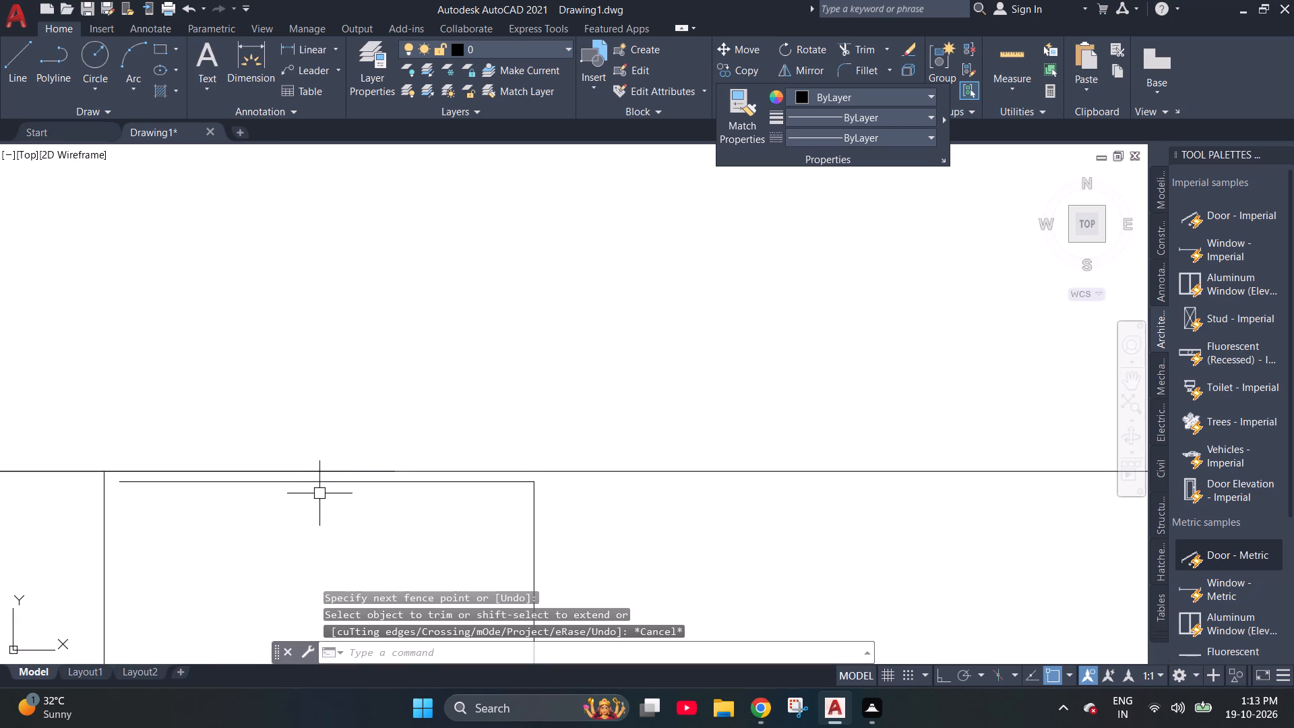
Move the second flight's topmost tread by its midpoint, perpendicularly up onto the top line.
click(326, 485)
click(327, 485)
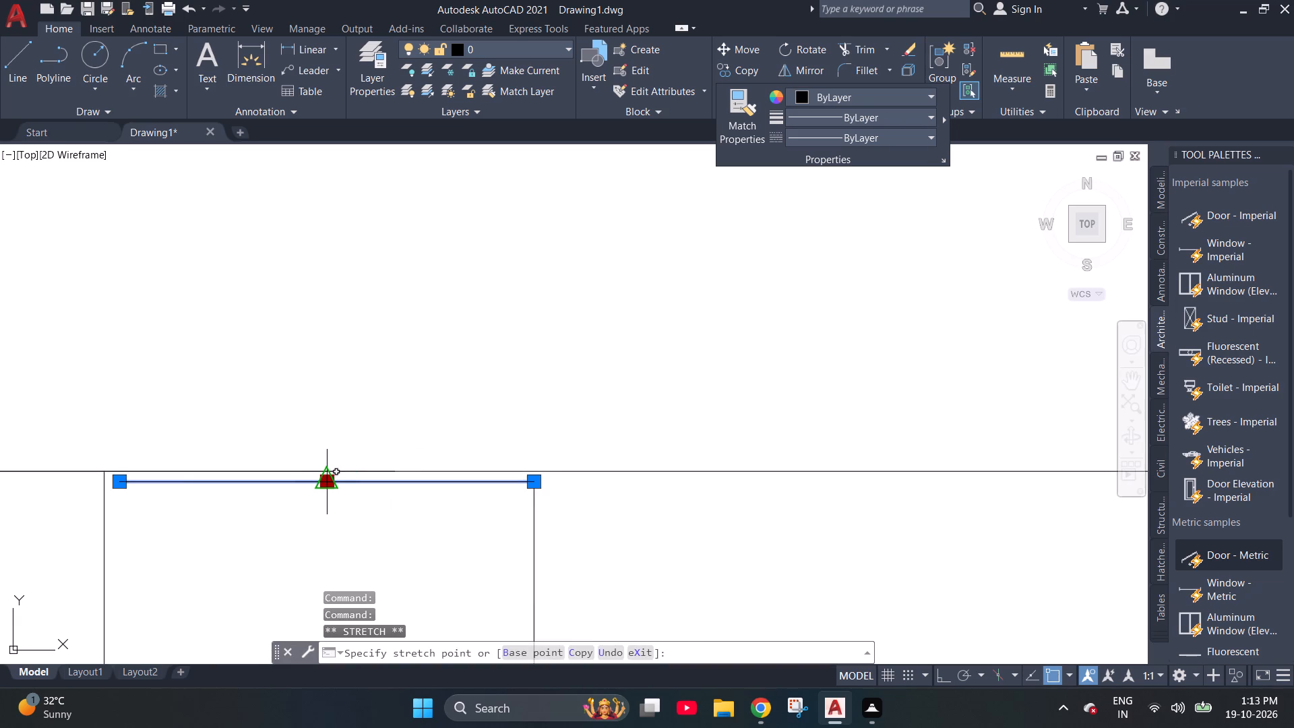
scroll(329, 466, up, 4)
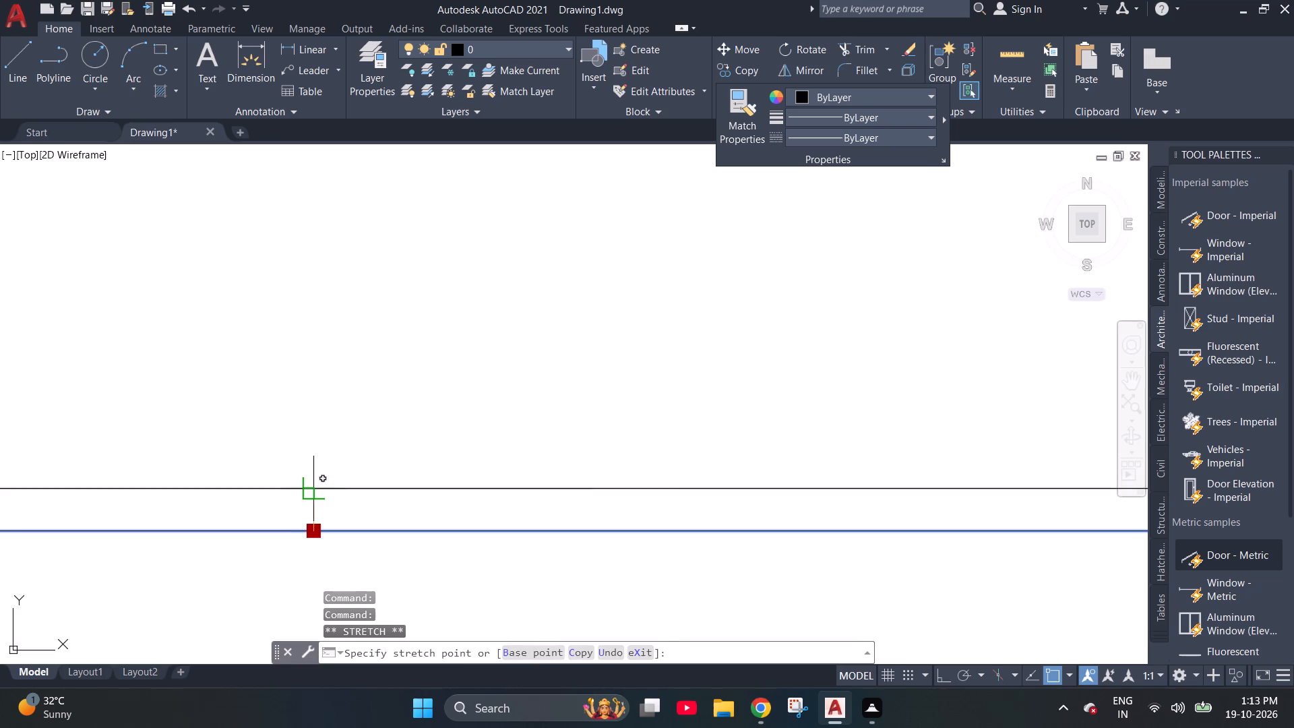
click(321, 483)
scroll(302, 487, down, 2)
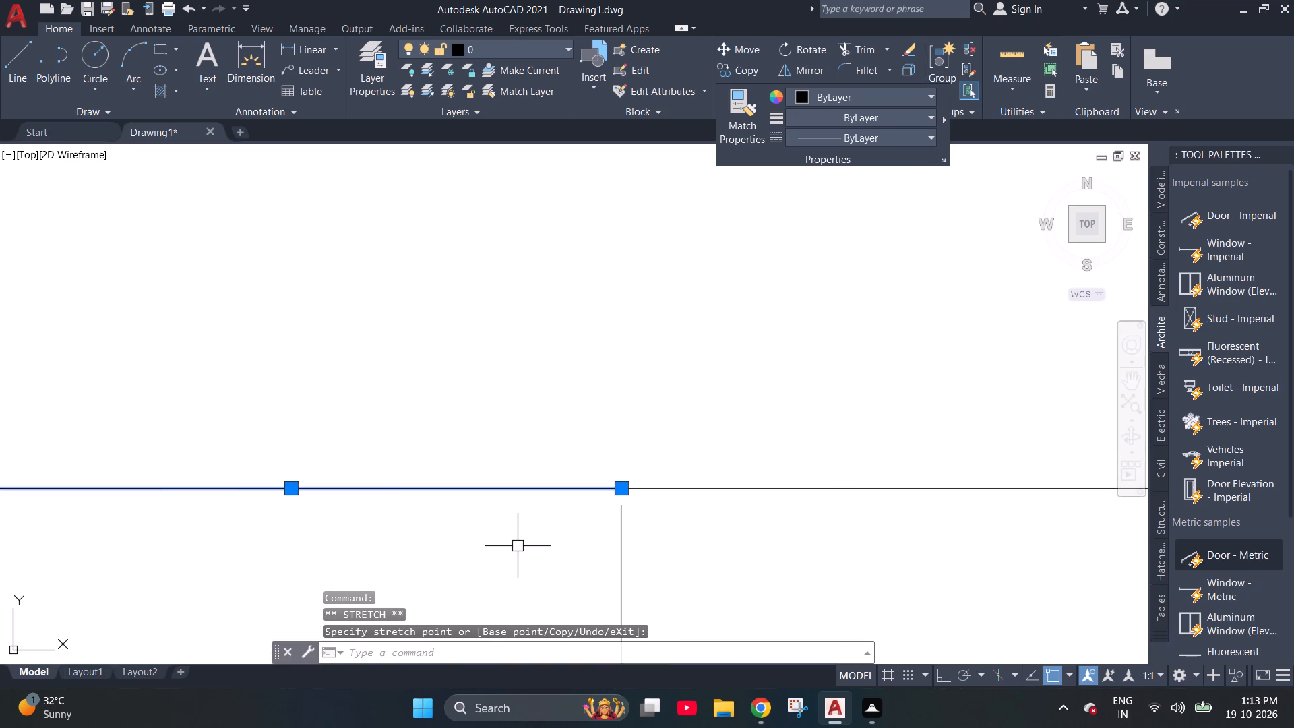
key(Escape)
Extend the second flight's topmost riser upward to meet the top line.
text(ex)
key(Return)
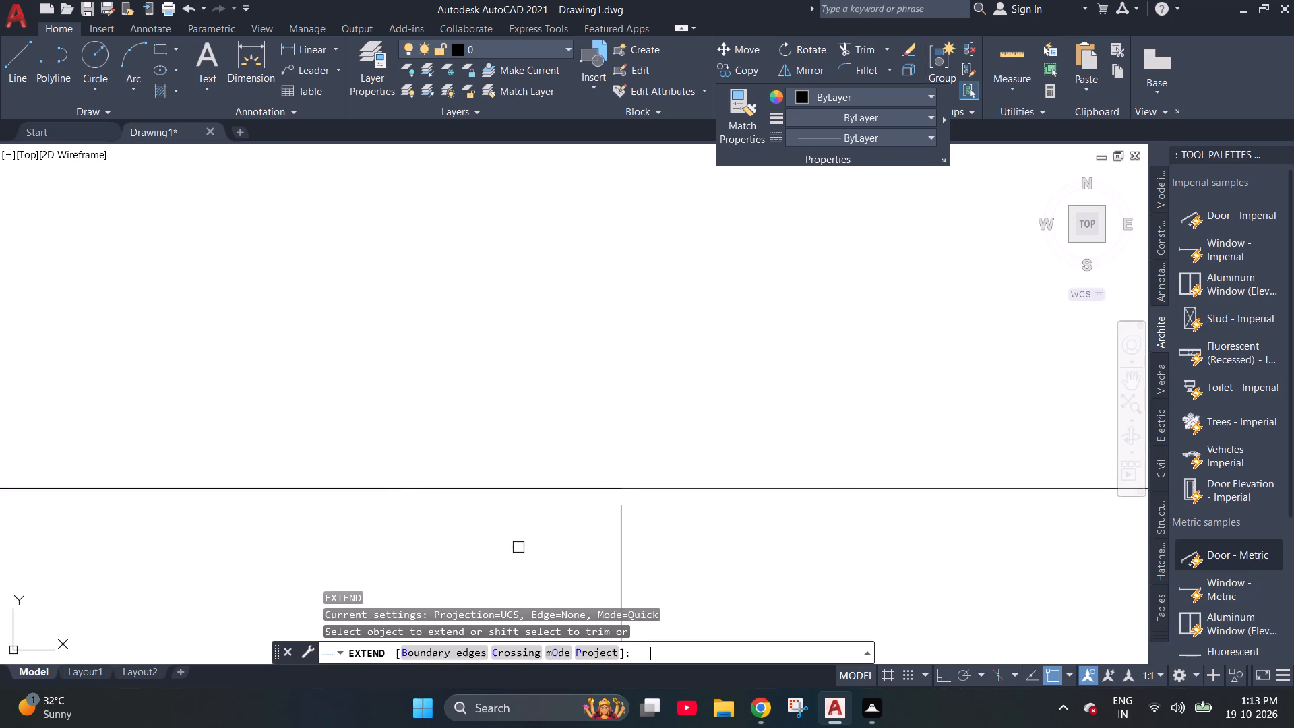
click(628, 529)
click(623, 527)
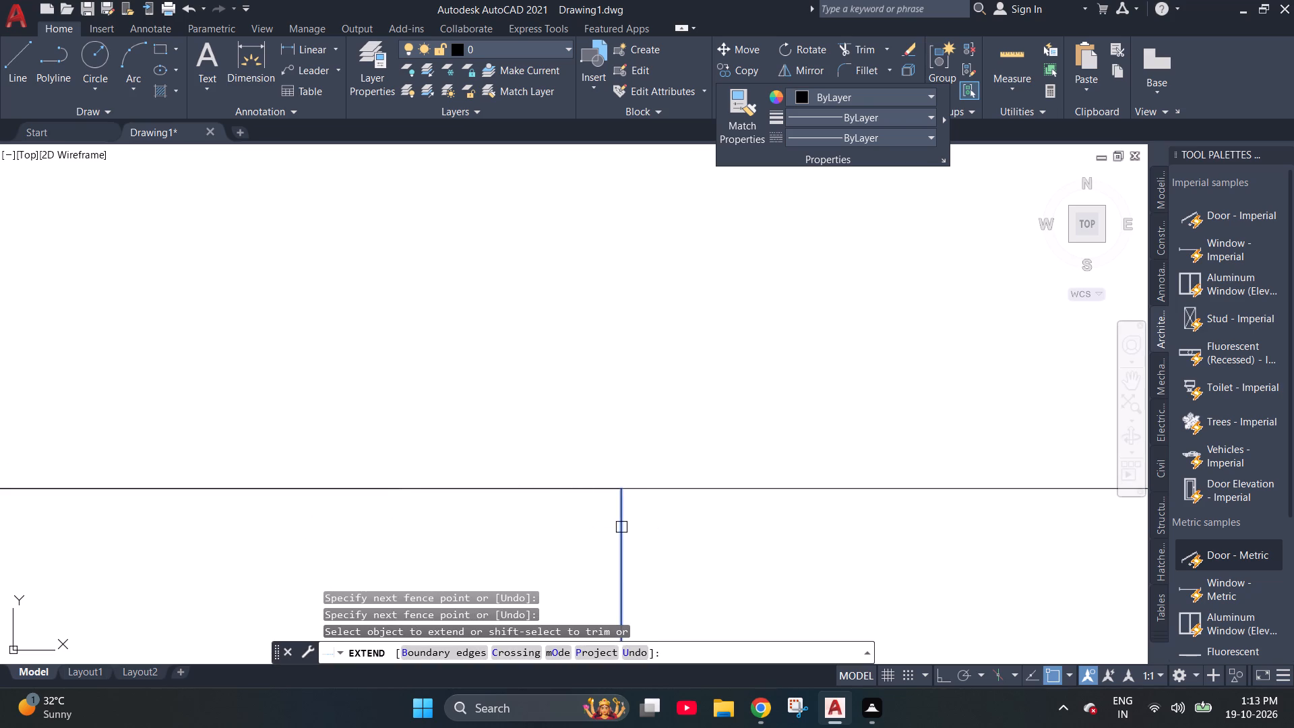
click(621, 527)
Extend the second flight's upper four risers downward to meet the treads below them.
scroll(328, 491, down, 4)
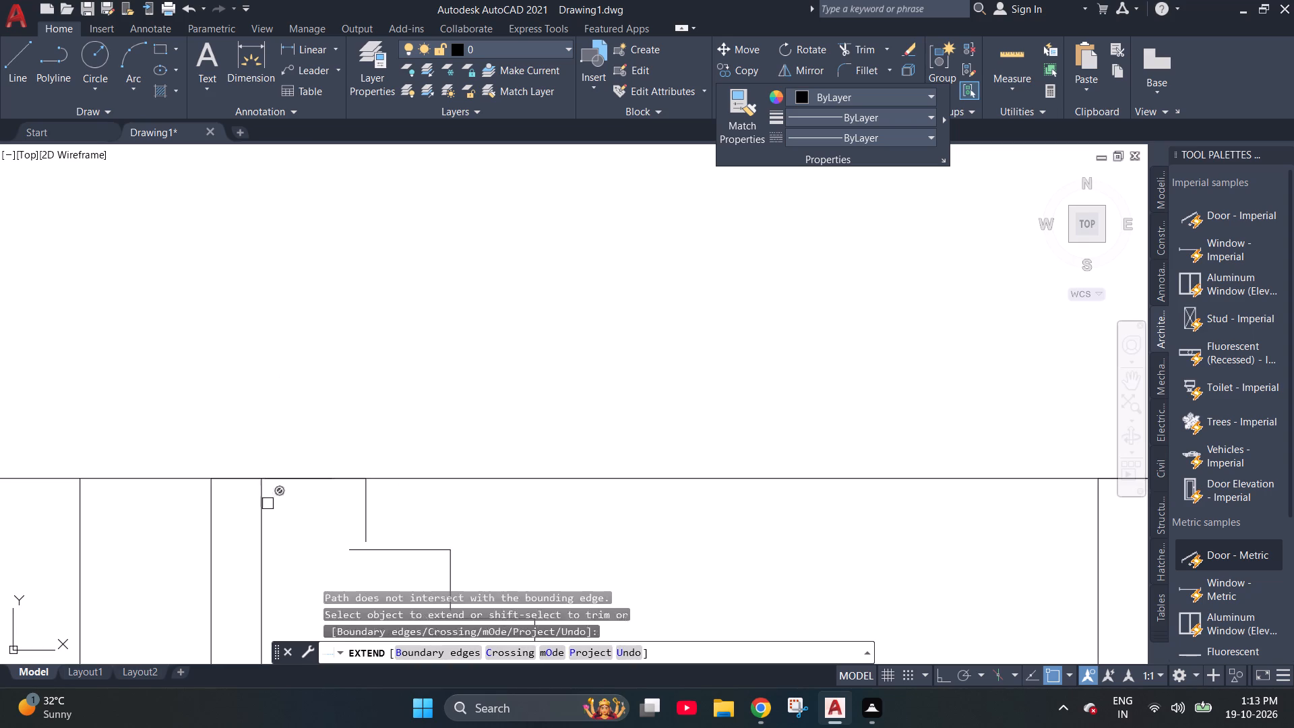
click(369, 530)
scroll(275, 510, down, 2)
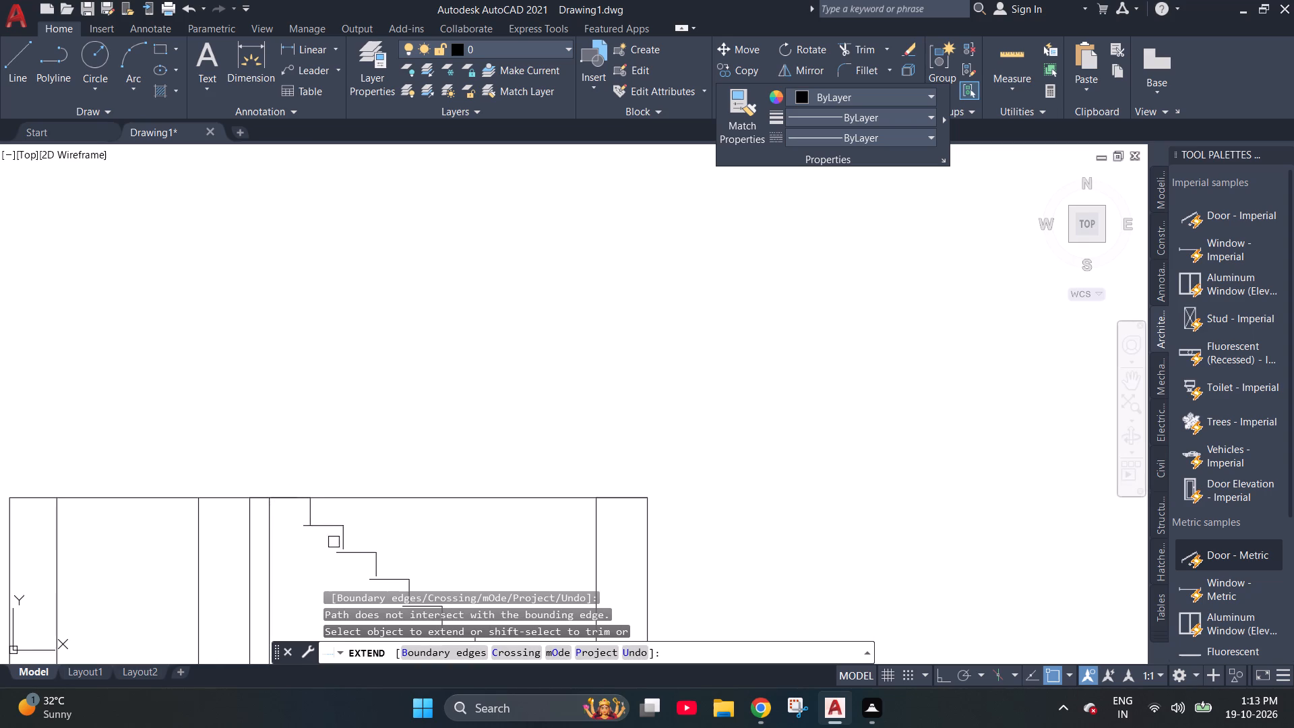
scroll(337, 544, up, 4)
click(375, 539)
scroll(239, 487, down, 2)
scroll(294, 504, down, 2)
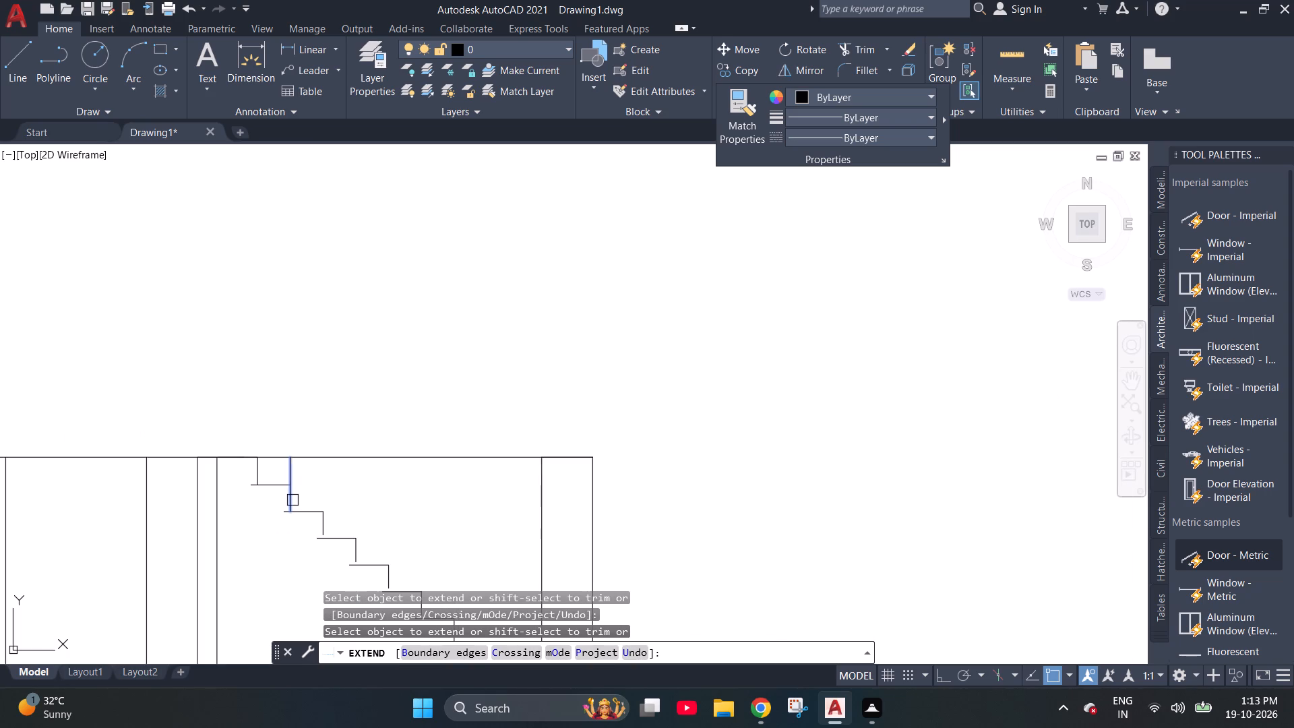
scroll(355, 549, up, 4)
click(142, 421)
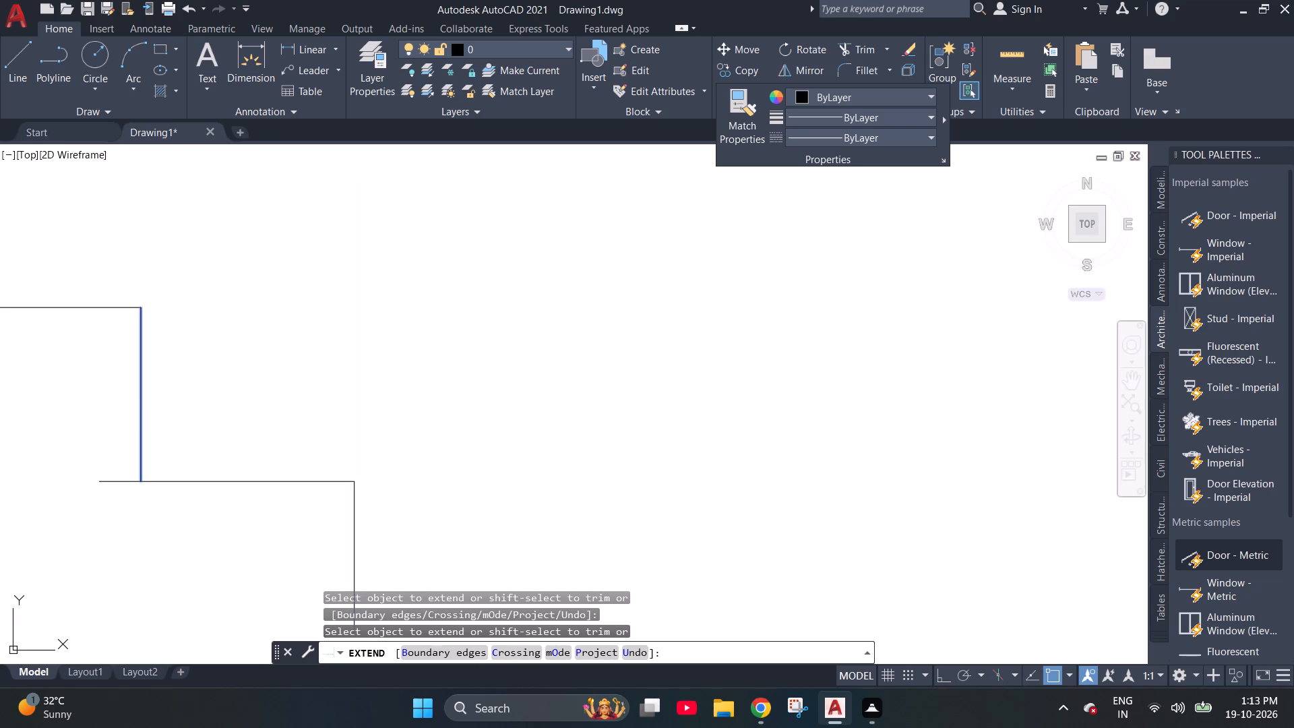
scroll(101, 404, down, 2)
click(197, 471)
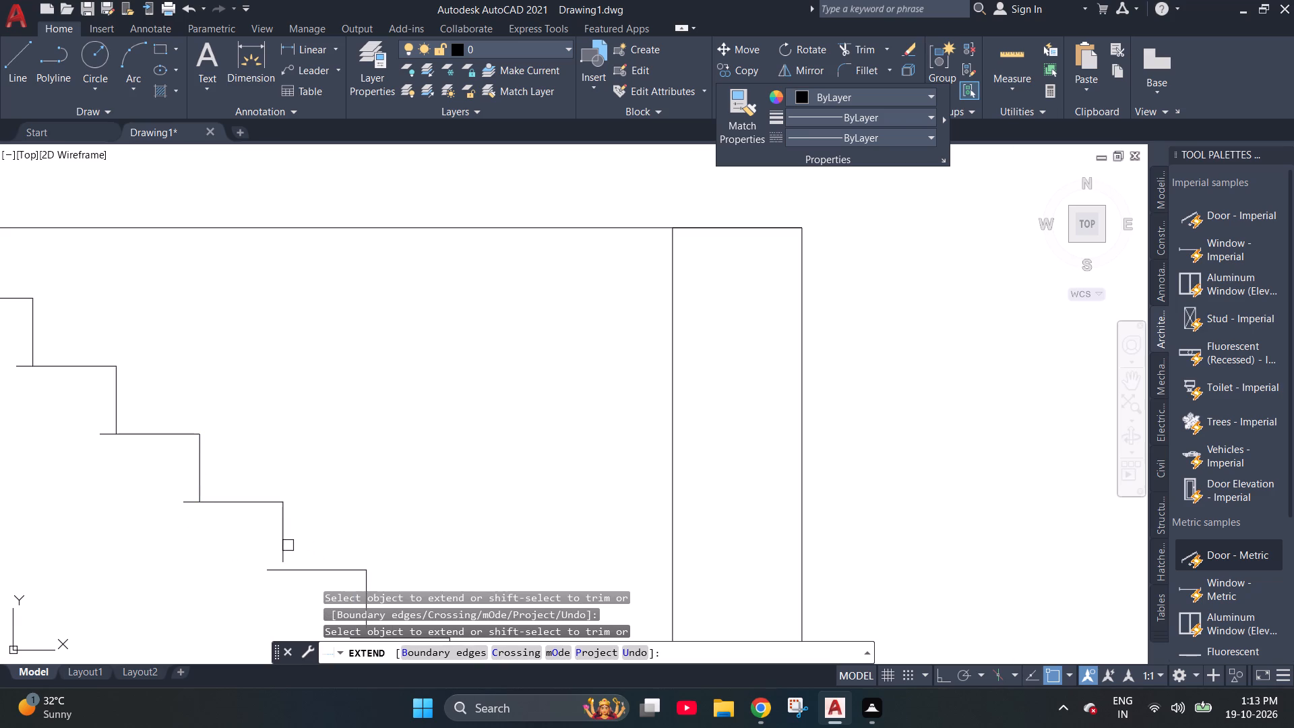
Extend the next three risers down the second flight to meet the treads below them.
click(285, 545)
scroll(237, 460, down, 1)
scroll(279, 548, up, 3)
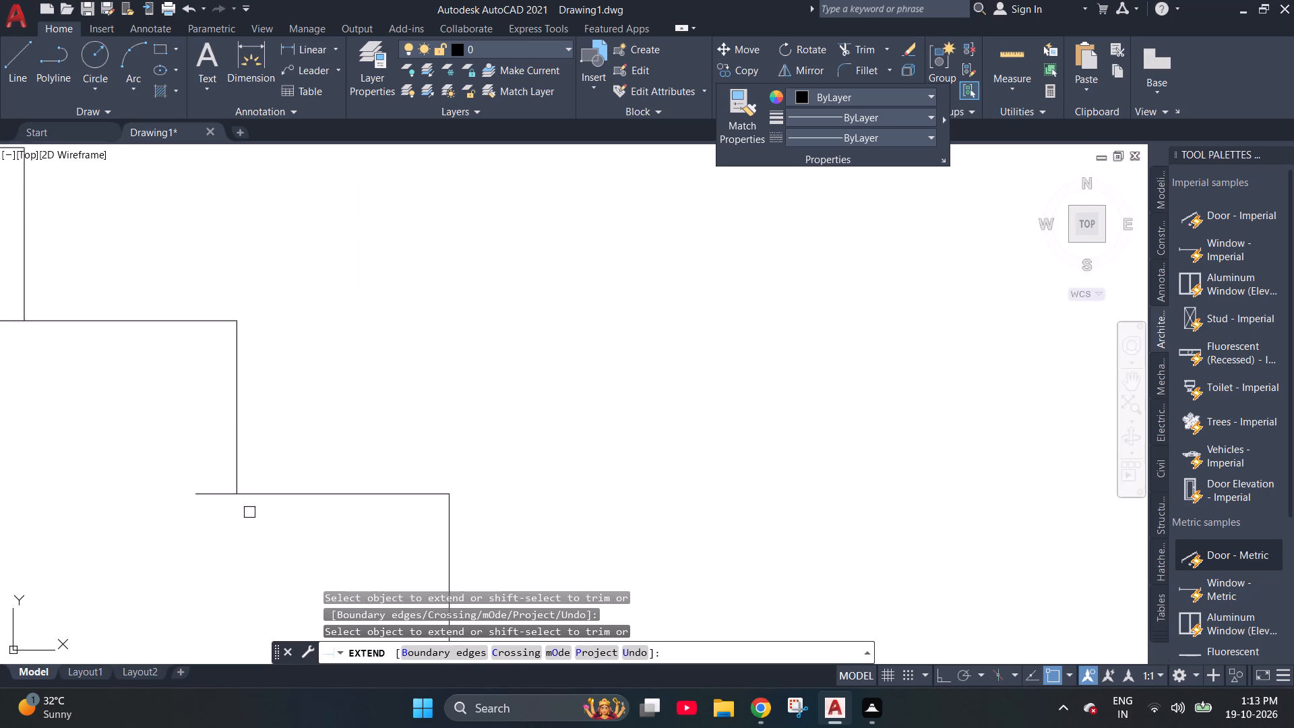
scroll(249, 512, up, 1)
scroll(113, 461, down, 2)
click(290, 545)
scroll(192, 446, down, 2)
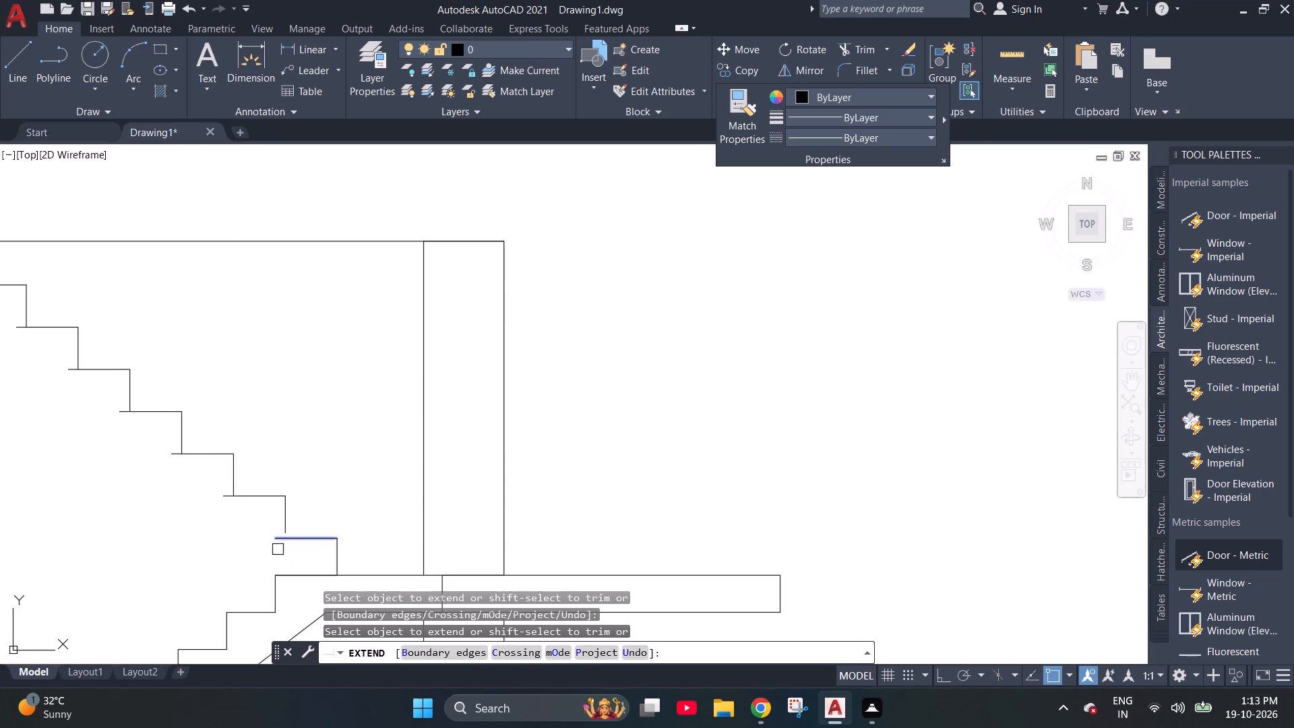
scroll(284, 531, up, 3)
scroll(155, 485, down, 1)
click(240, 478)
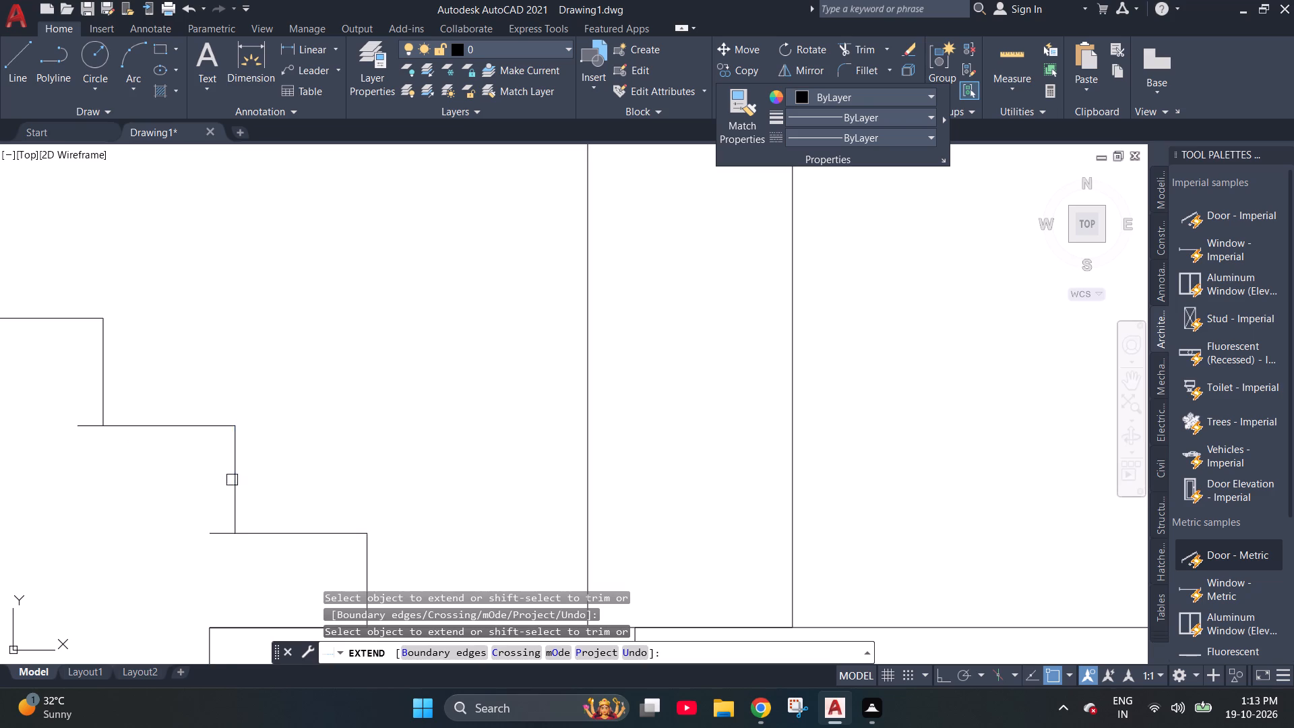
scroll(157, 464, down, 1)
scroll(333, 541, down, 1)
scroll(409, 537, down, 1)
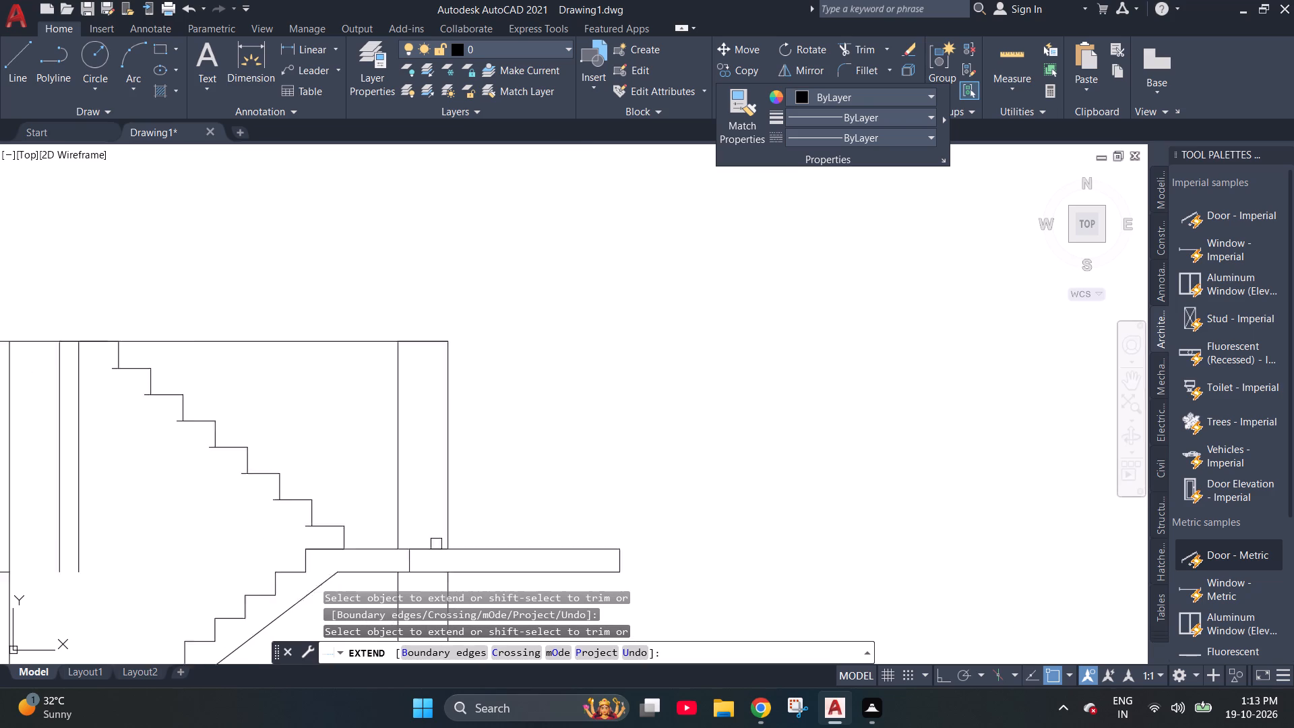
scroll(438, 545, down, 1)
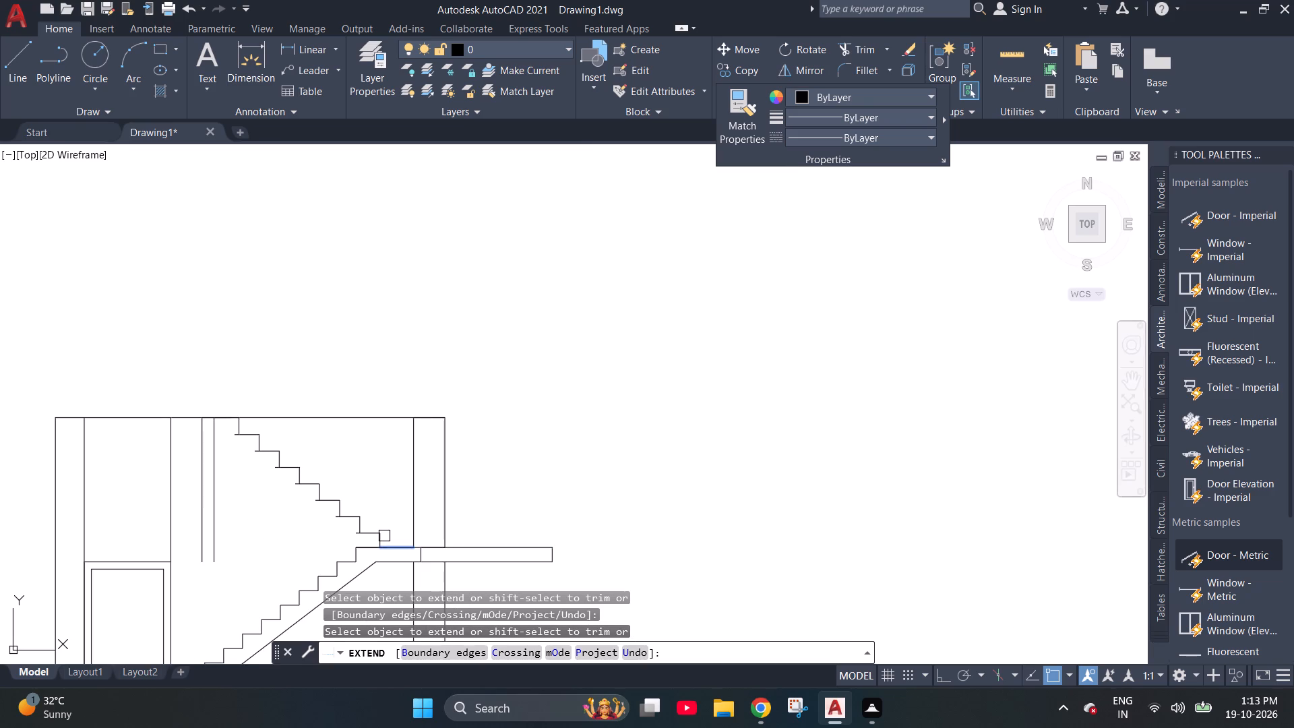
key(Escape)
key(Escape)
Trim the tread overhangs behind the risers on the lowest three overlapping steps of the second flight.
text(tr)
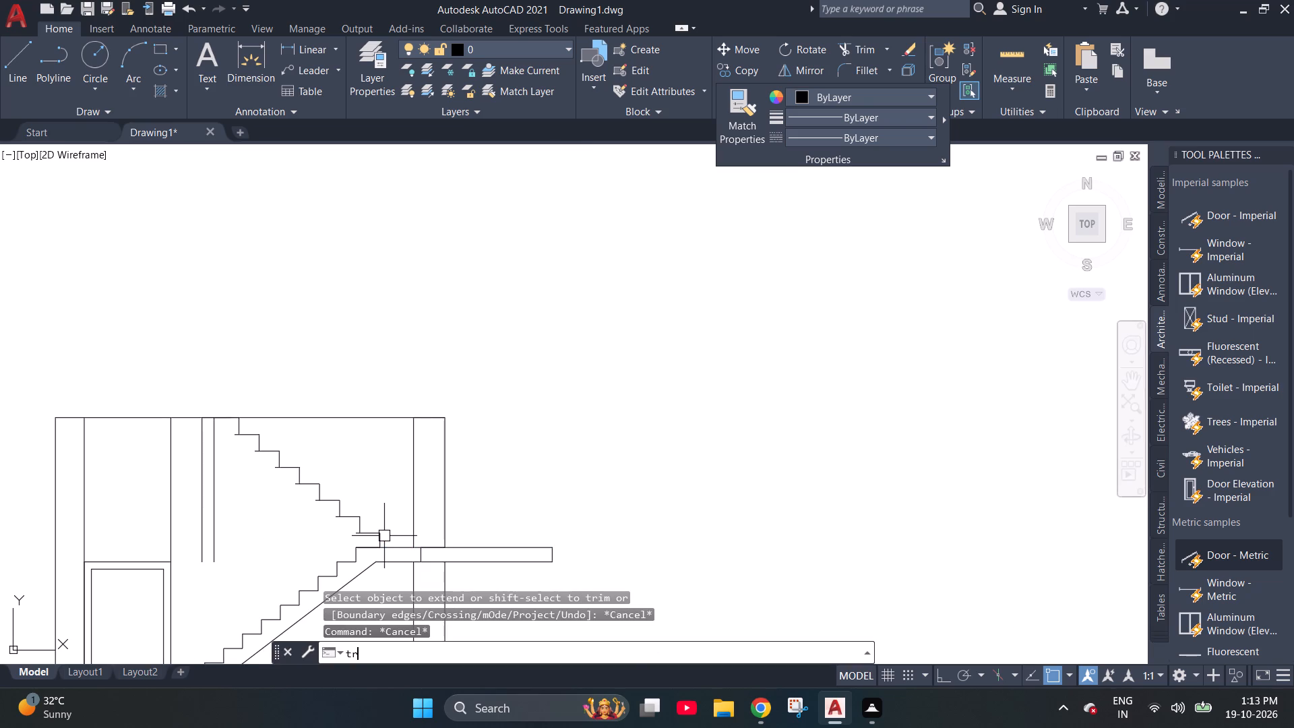
key(Return)
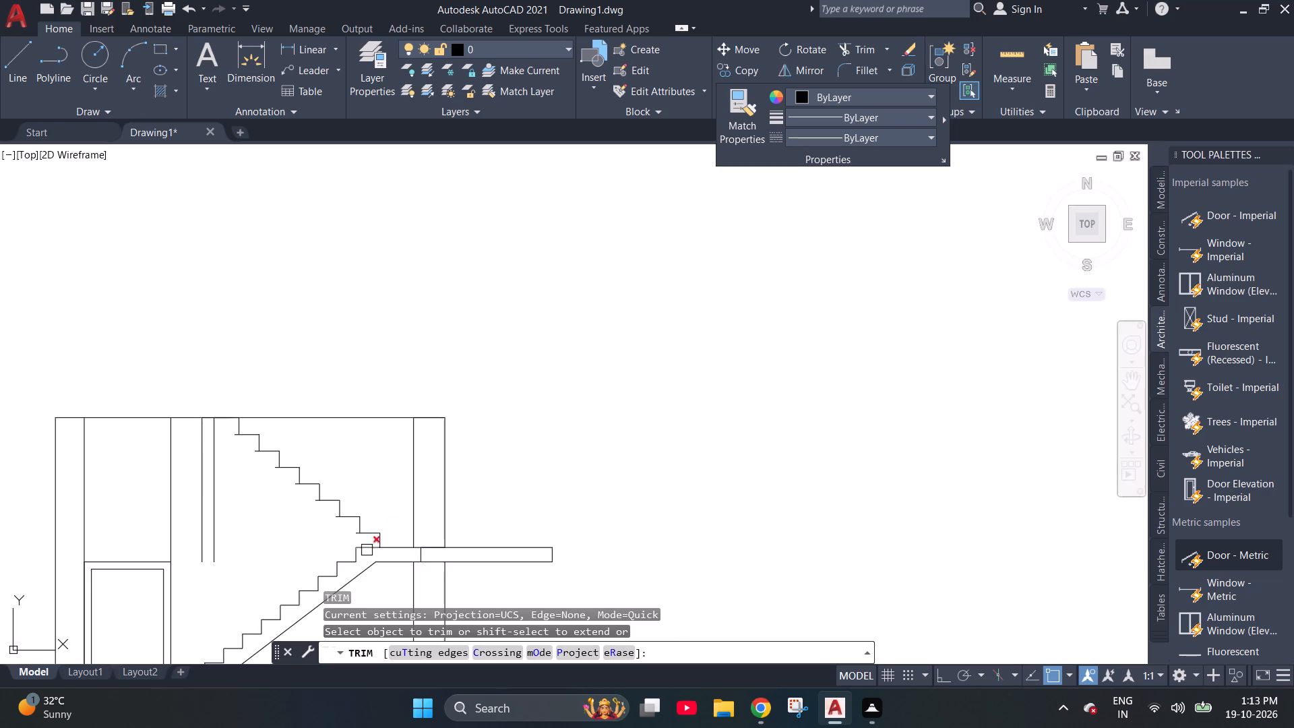
scroll(367, 550, up, 7)
click(252, 456)
click(256, 466)
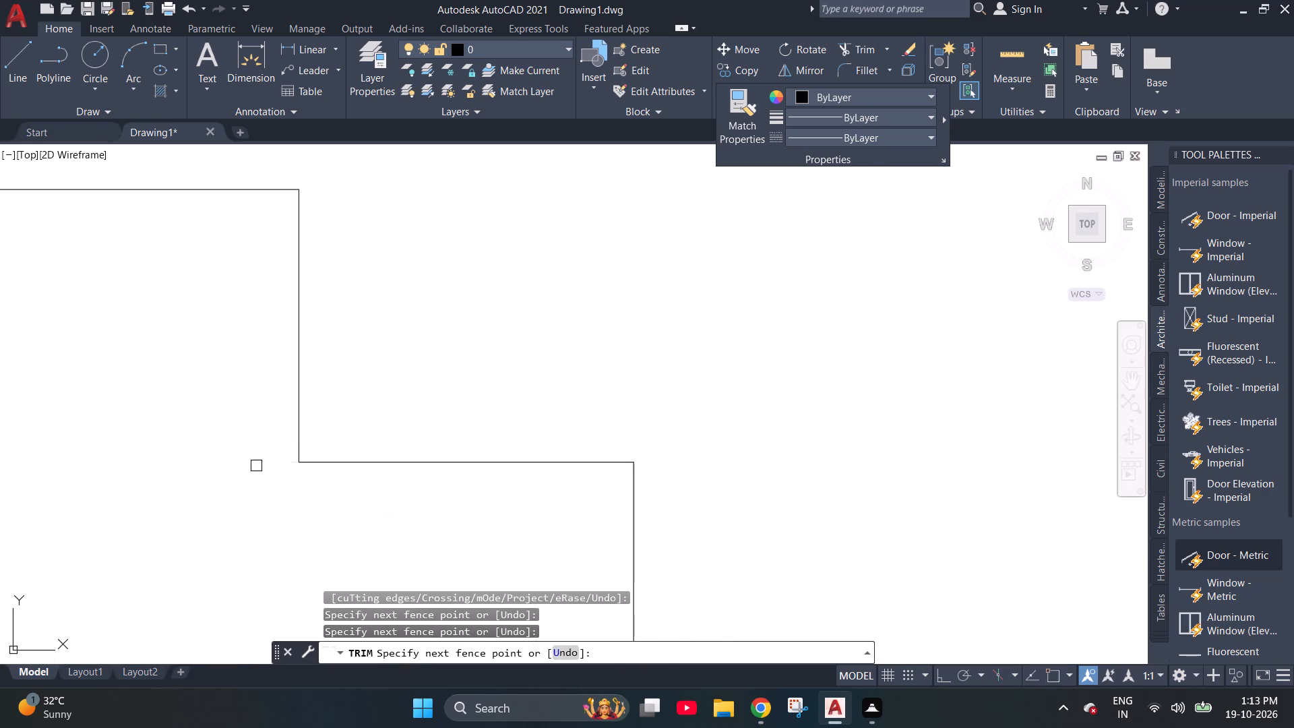
scroll(263, 476, down, 2)
click(139, 362)
scroll(341, 488, down, 1)
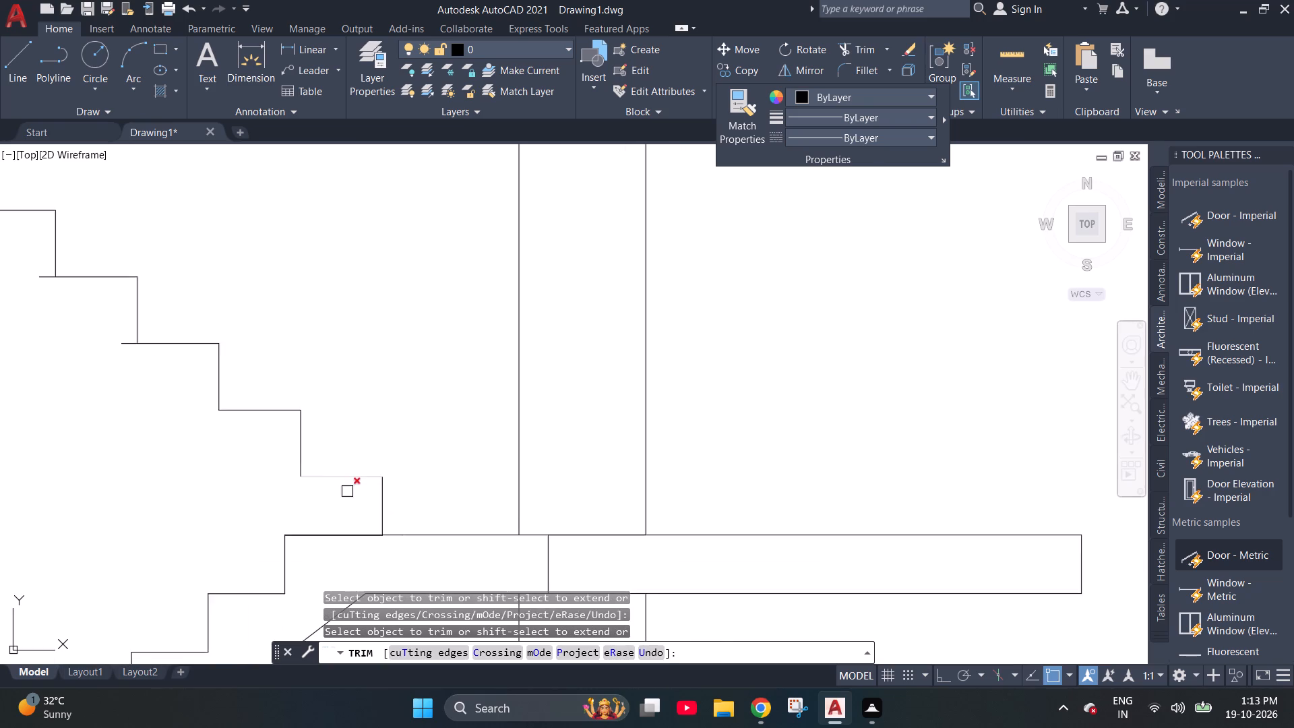
scroll(347, 491, down, 1)
scroll(204, 397, up, 3)
click(233, 414)
scroll(243, 429, down, 1)
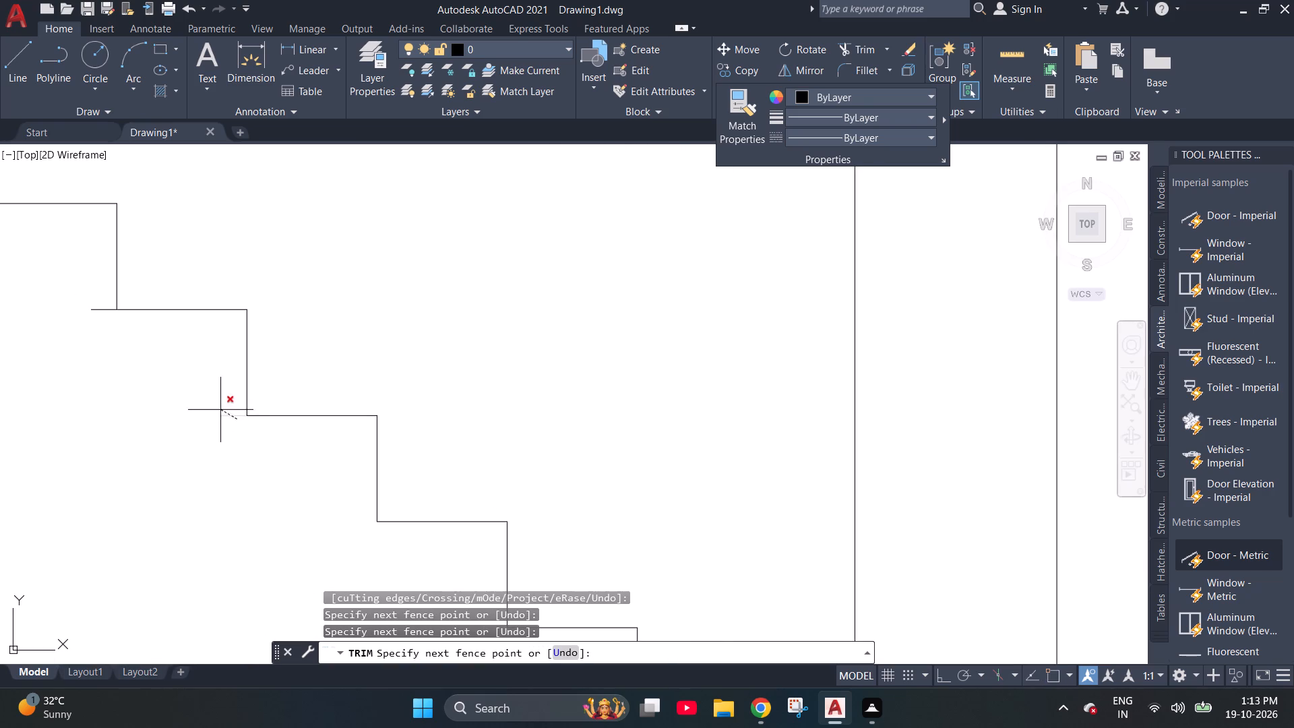
click(228, 408)
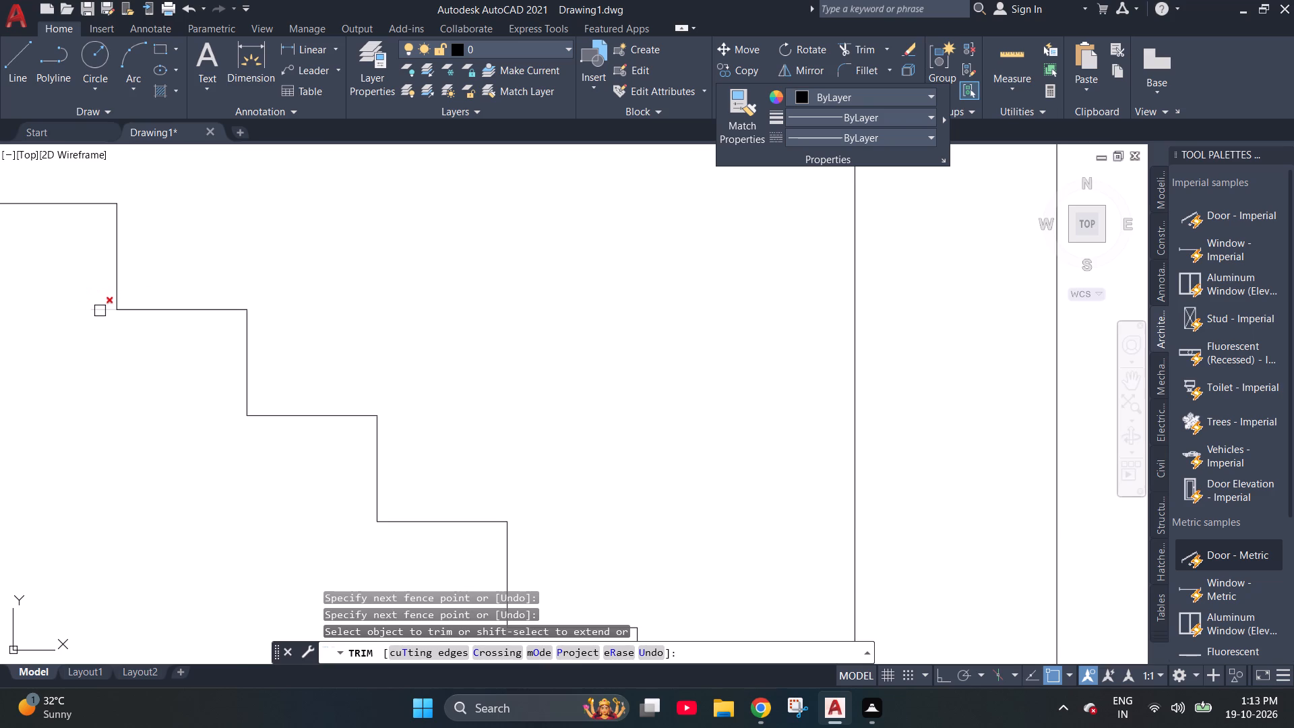
Trim the remaining four tread overhangs behind the risers toward the top of the second flight.
click(100, 311)
scroll(204, 396, down, 2)
scroll(119, 321, up, 3)
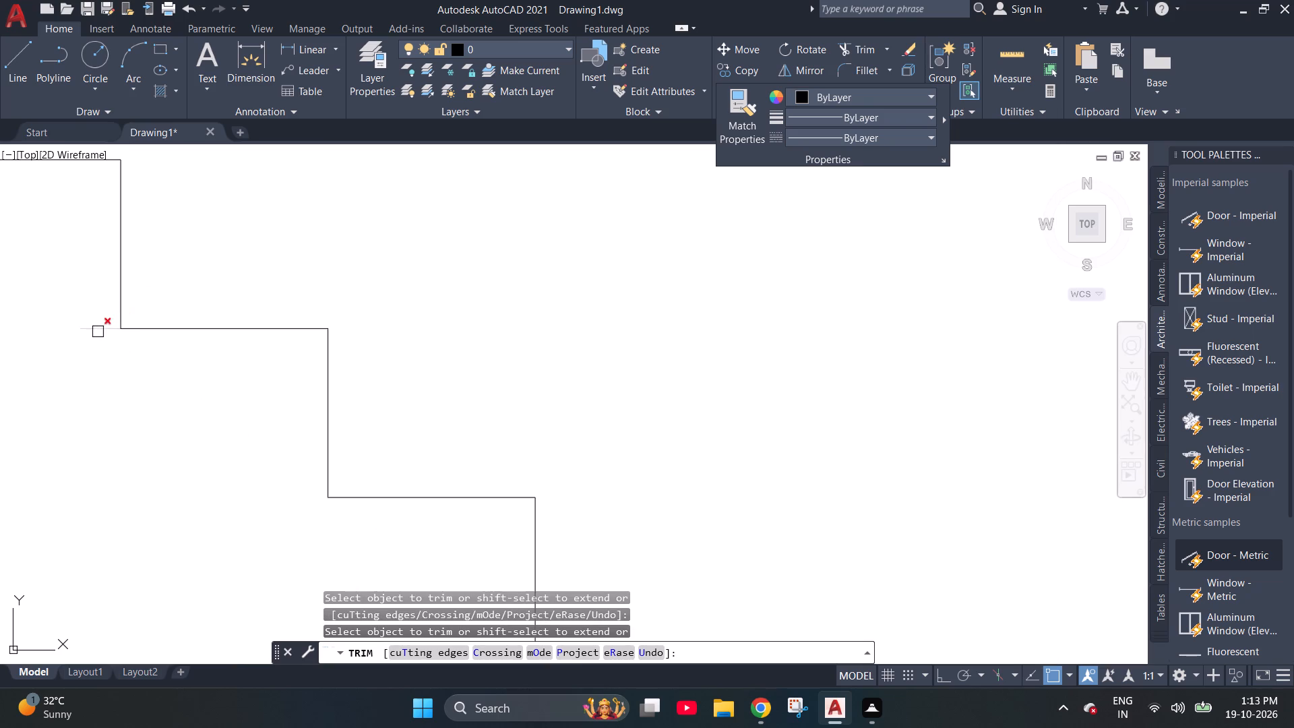
click(98, 332)
scroll(237, 481, down, 3)
scroll(165, 400, up, 4)
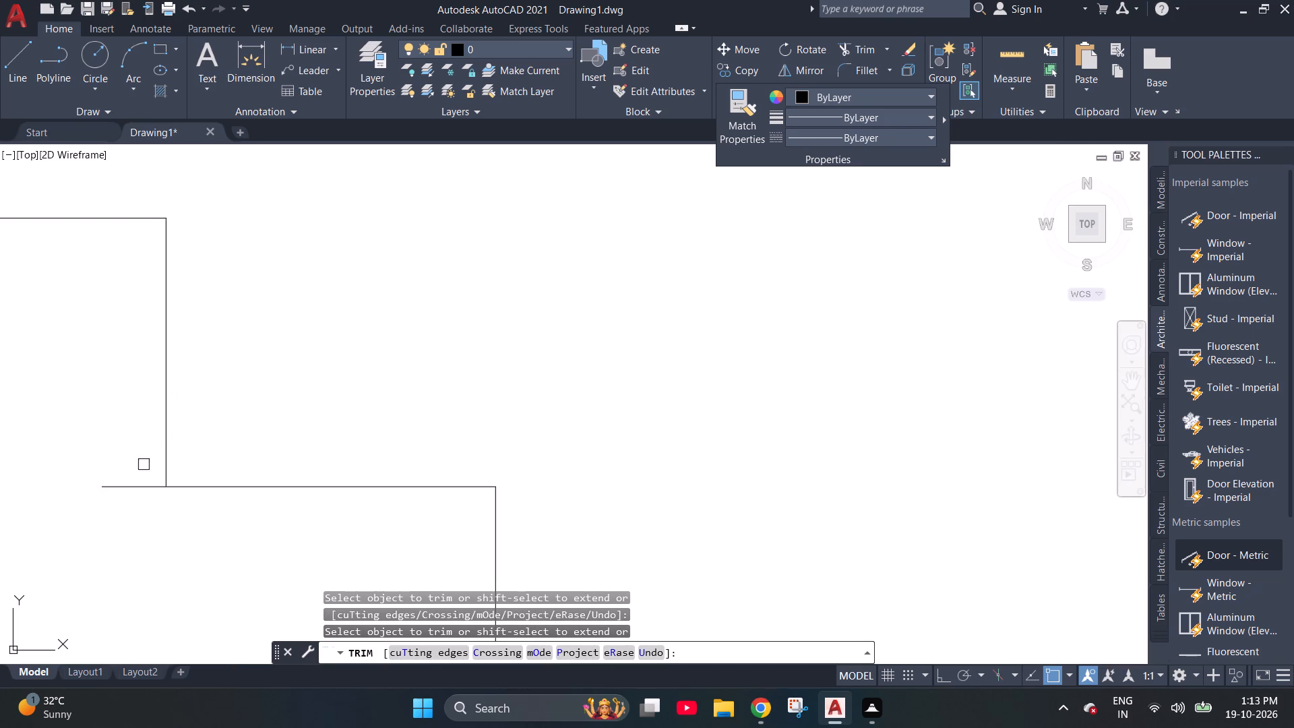
click(135, 487)
scroll(210, 497, down, 3)
scroll(126, 425, up, 3)
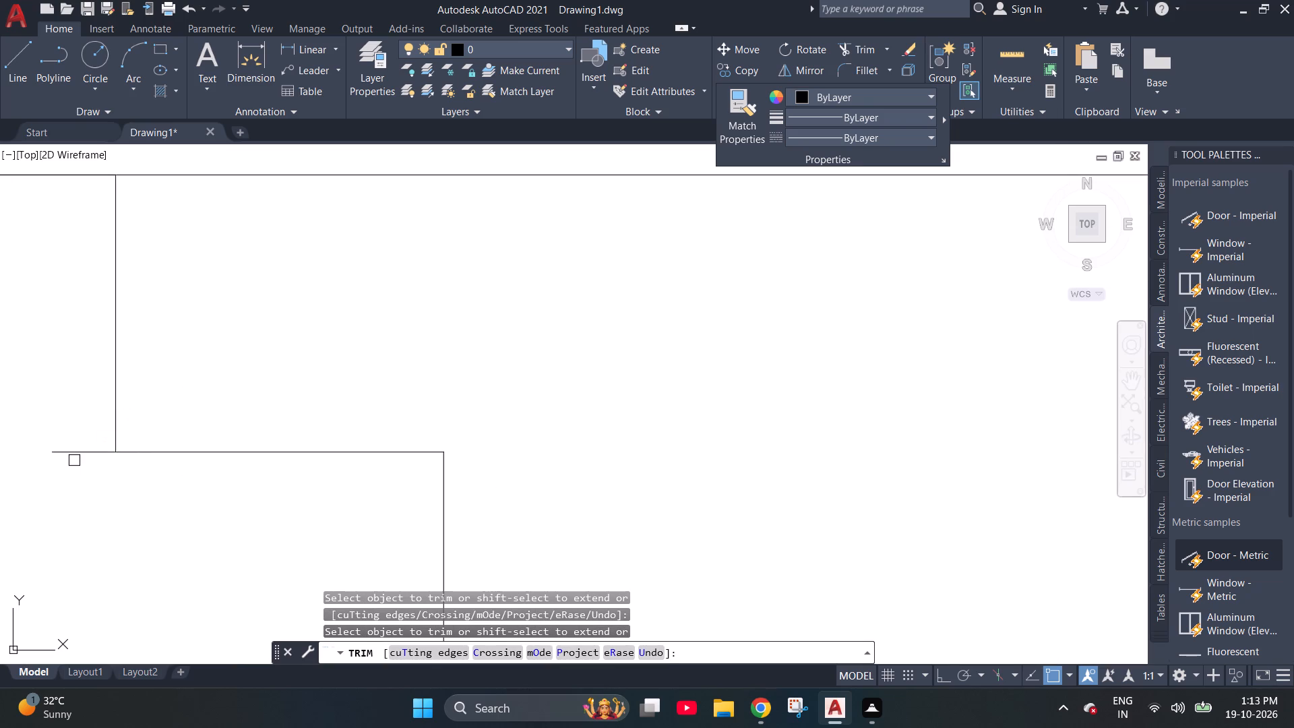
click(75, 448)
scroll(148, 498, down, 5)
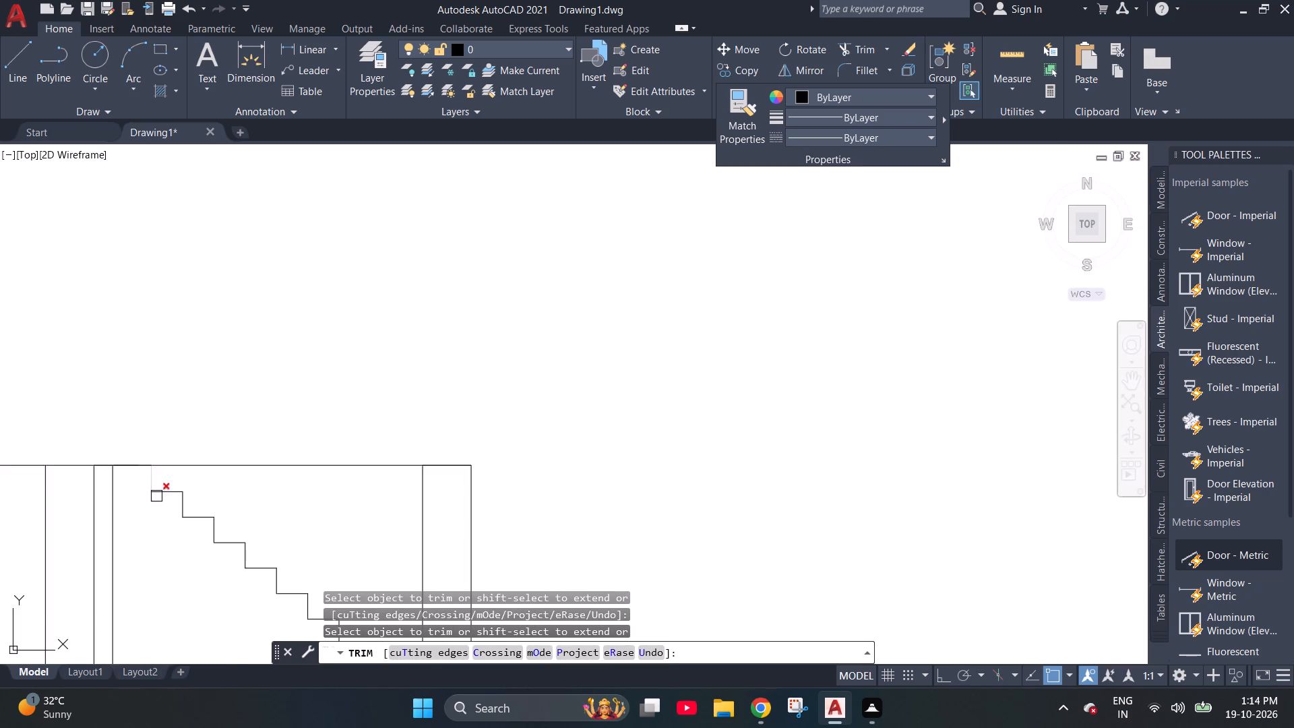
key(Escape)
key(Escape)
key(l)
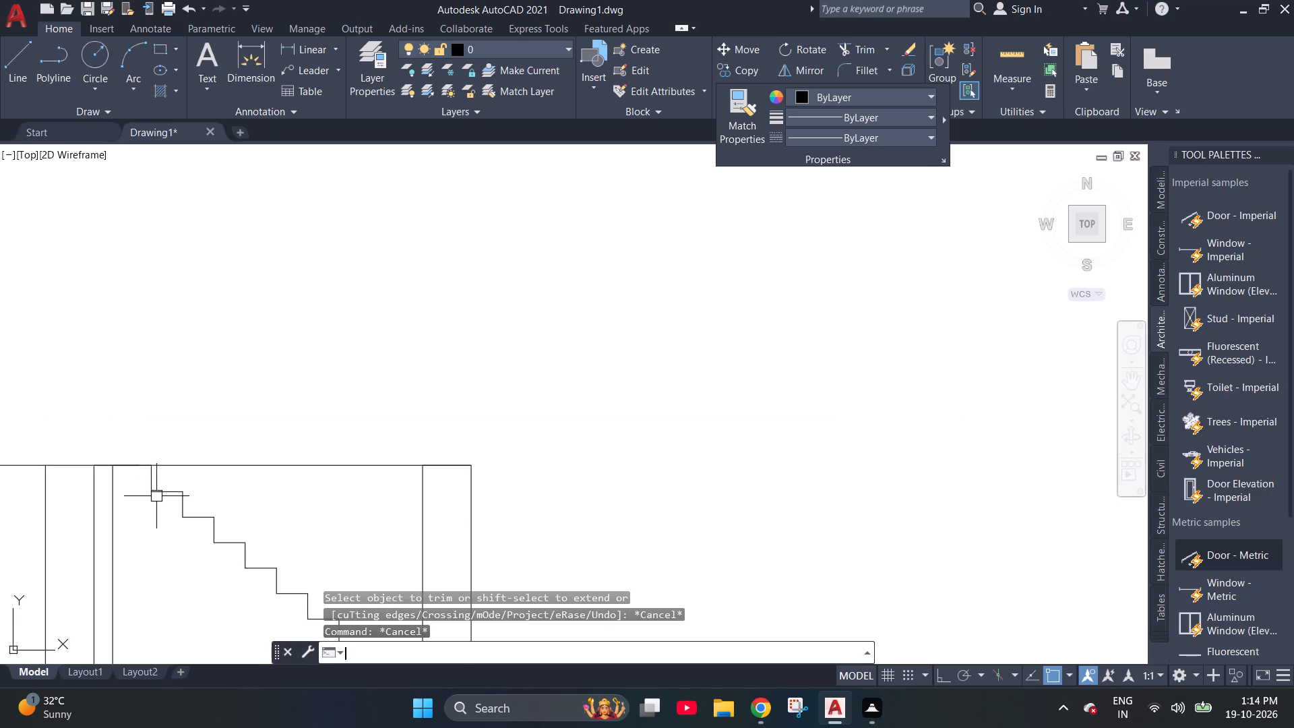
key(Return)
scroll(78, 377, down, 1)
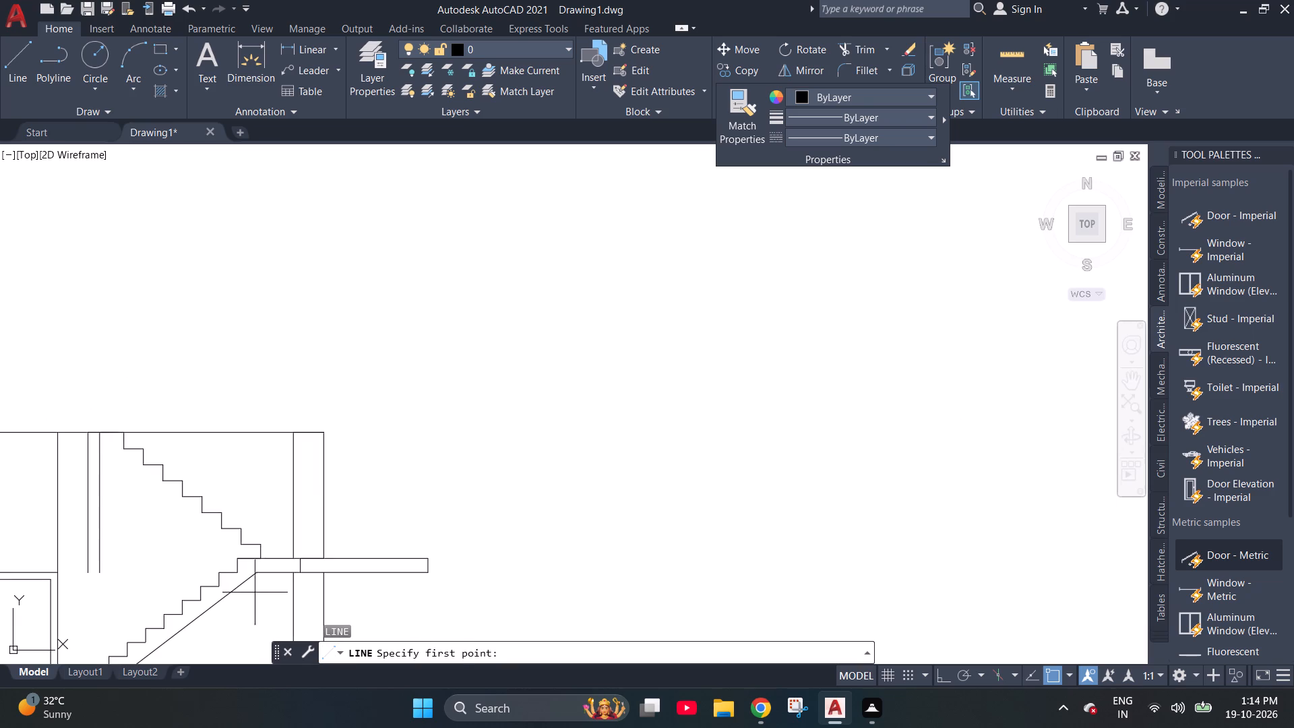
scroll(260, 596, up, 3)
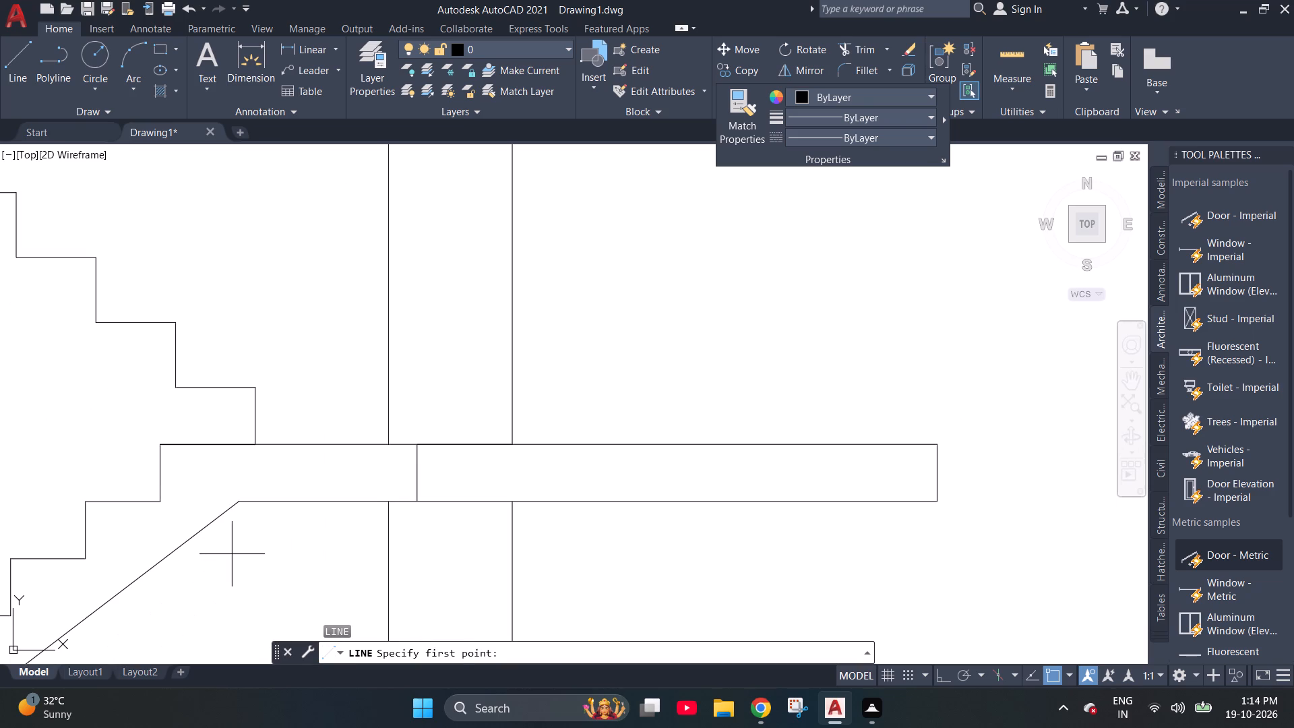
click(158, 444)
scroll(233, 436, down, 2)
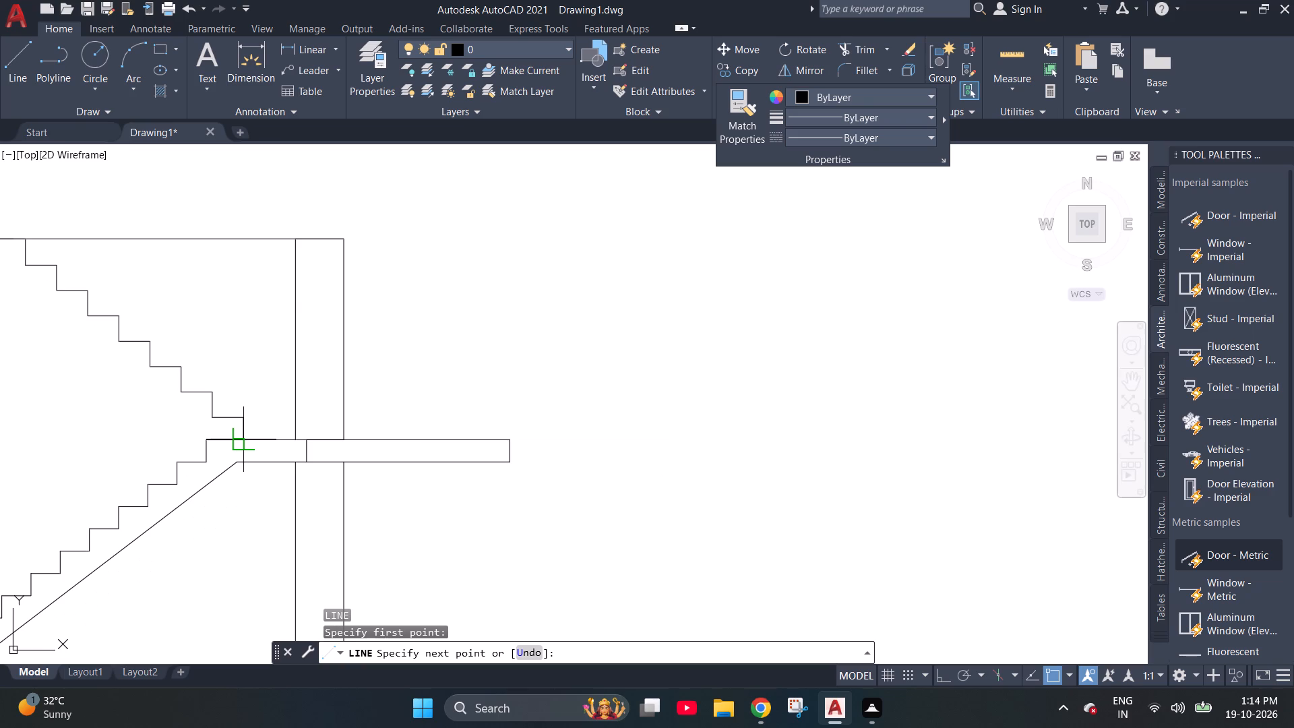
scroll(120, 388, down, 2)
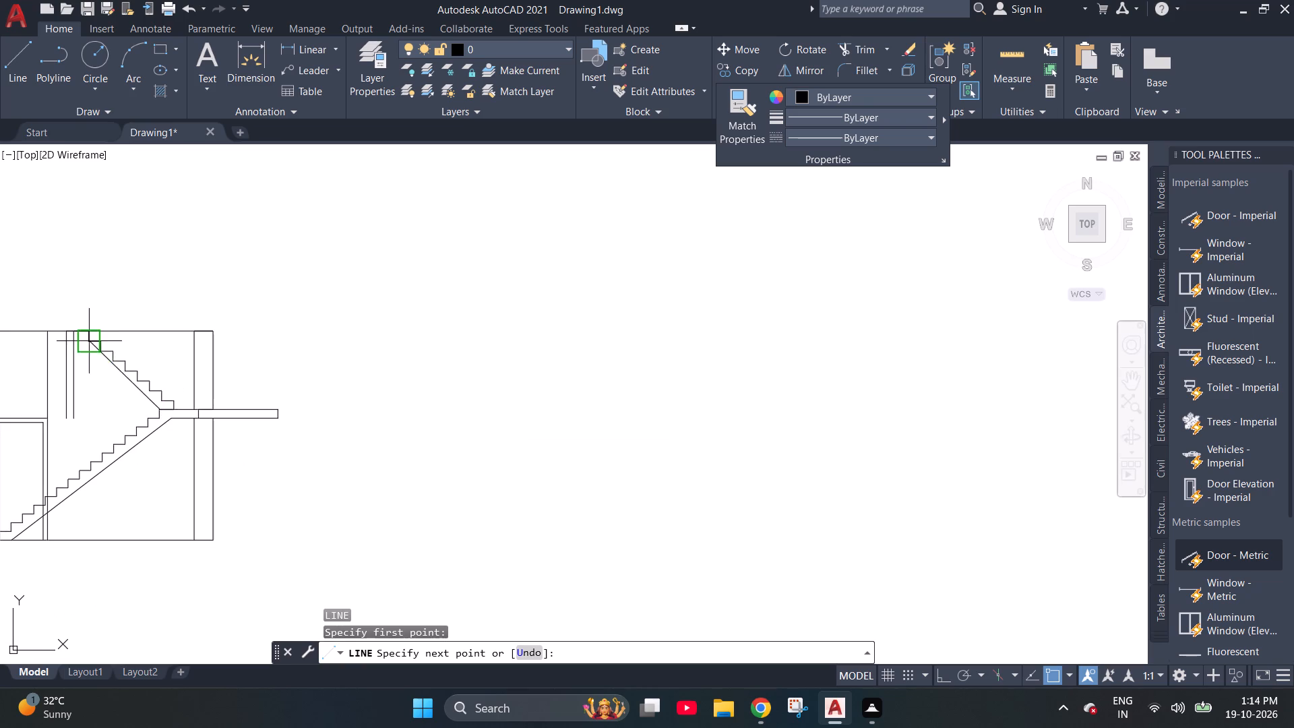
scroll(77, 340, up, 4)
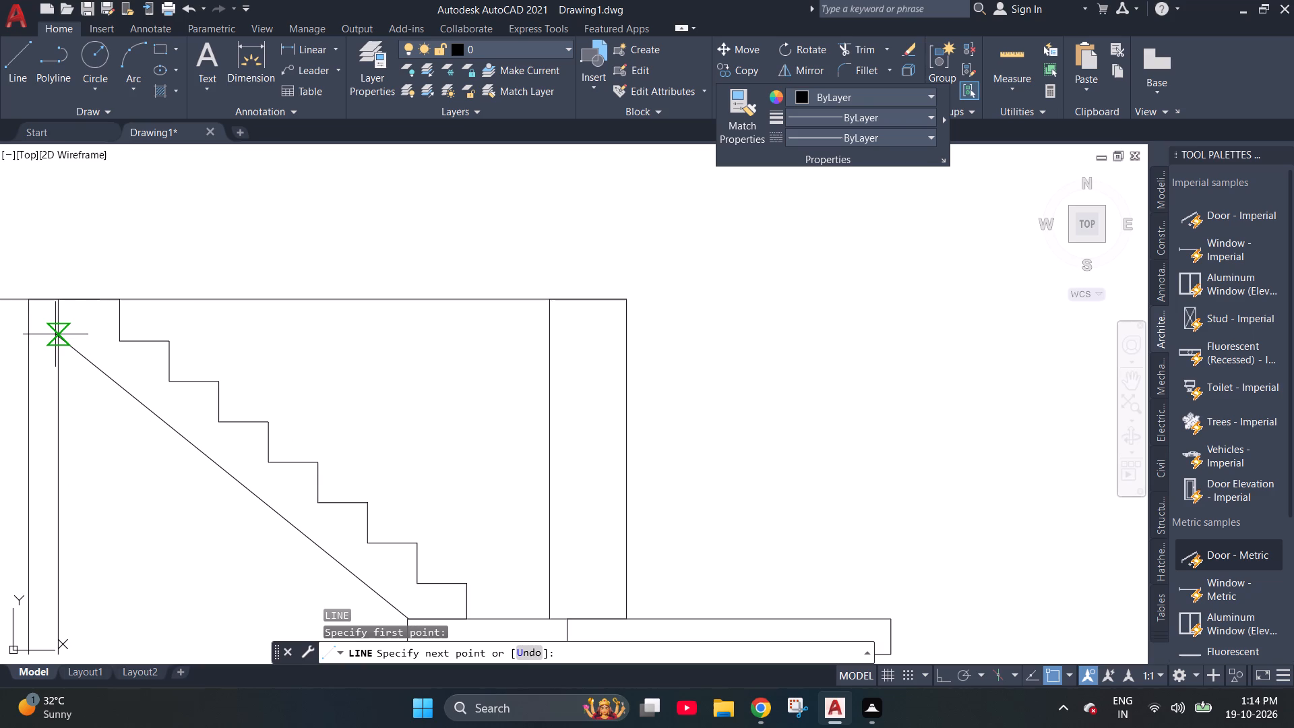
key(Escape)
Offset the top horizontal line of the section 6" downward to form the upper slab's underside.
key(o)
key(Return)
text(6")
key(Return)
scroll(74, 336, down, 2)
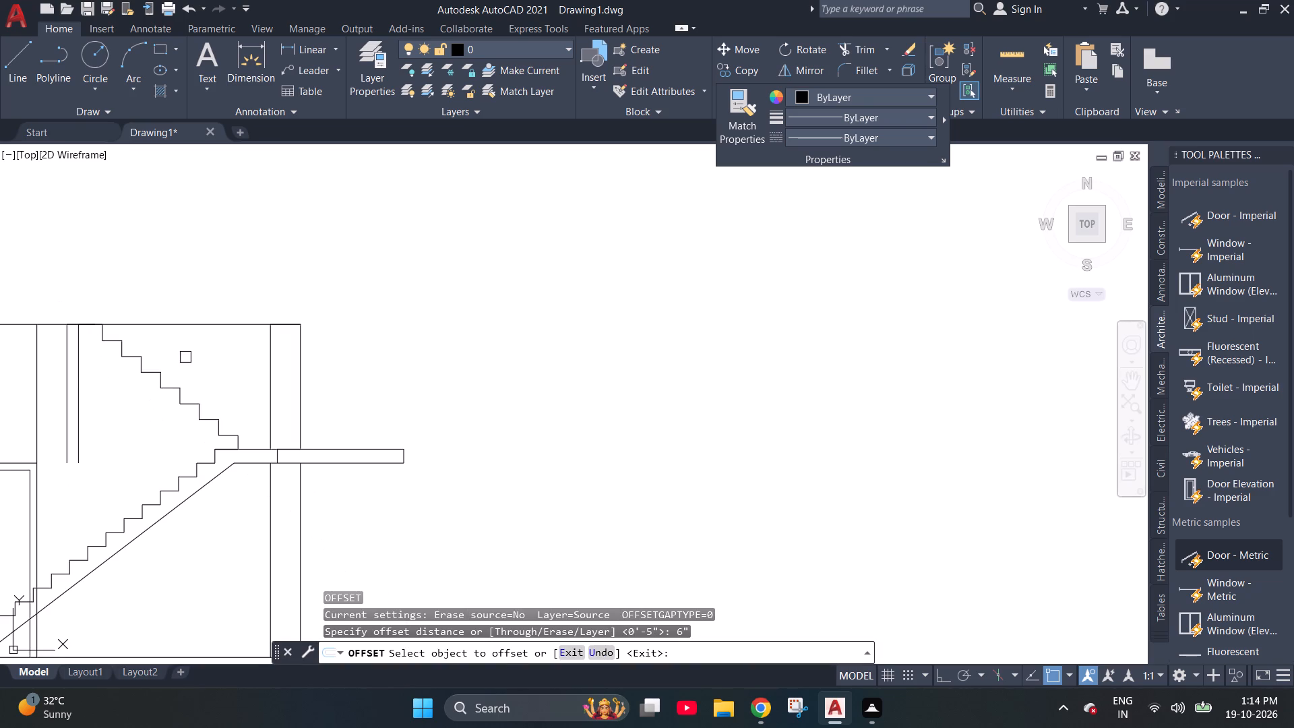
click(166, 324)
click(168, 379)
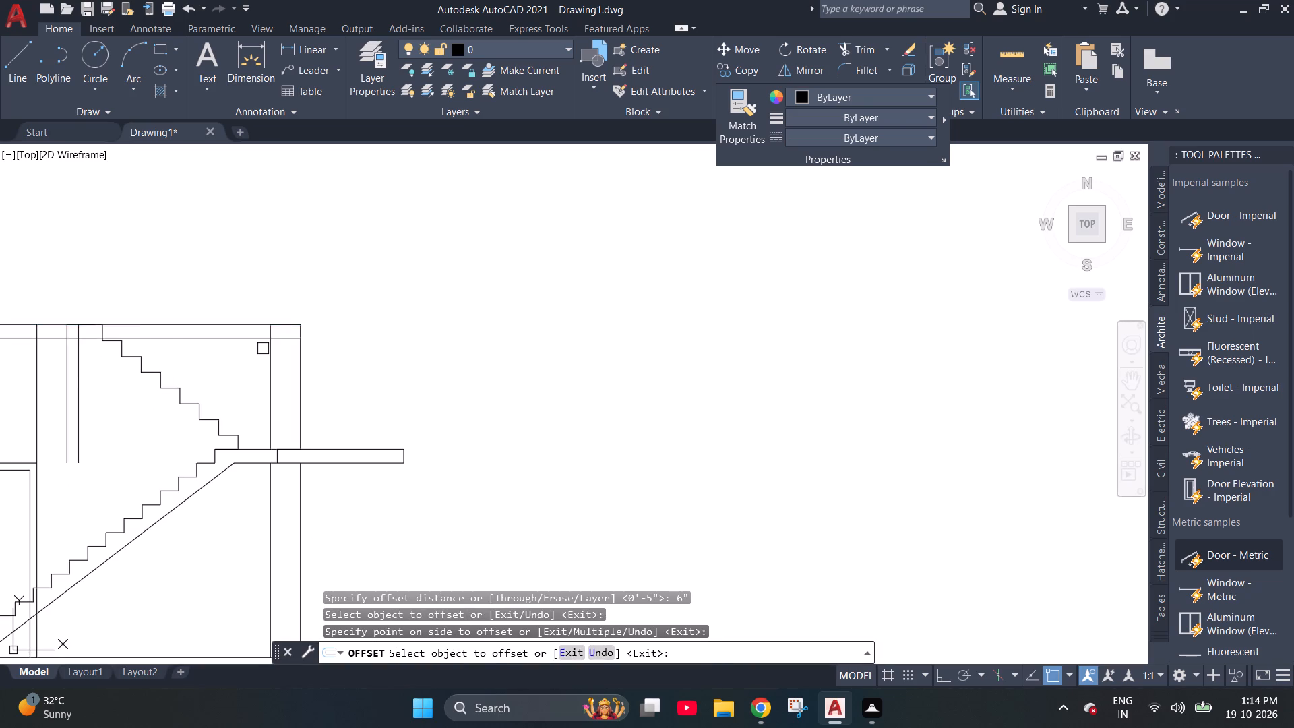
scroll(263, 348, down, 1)
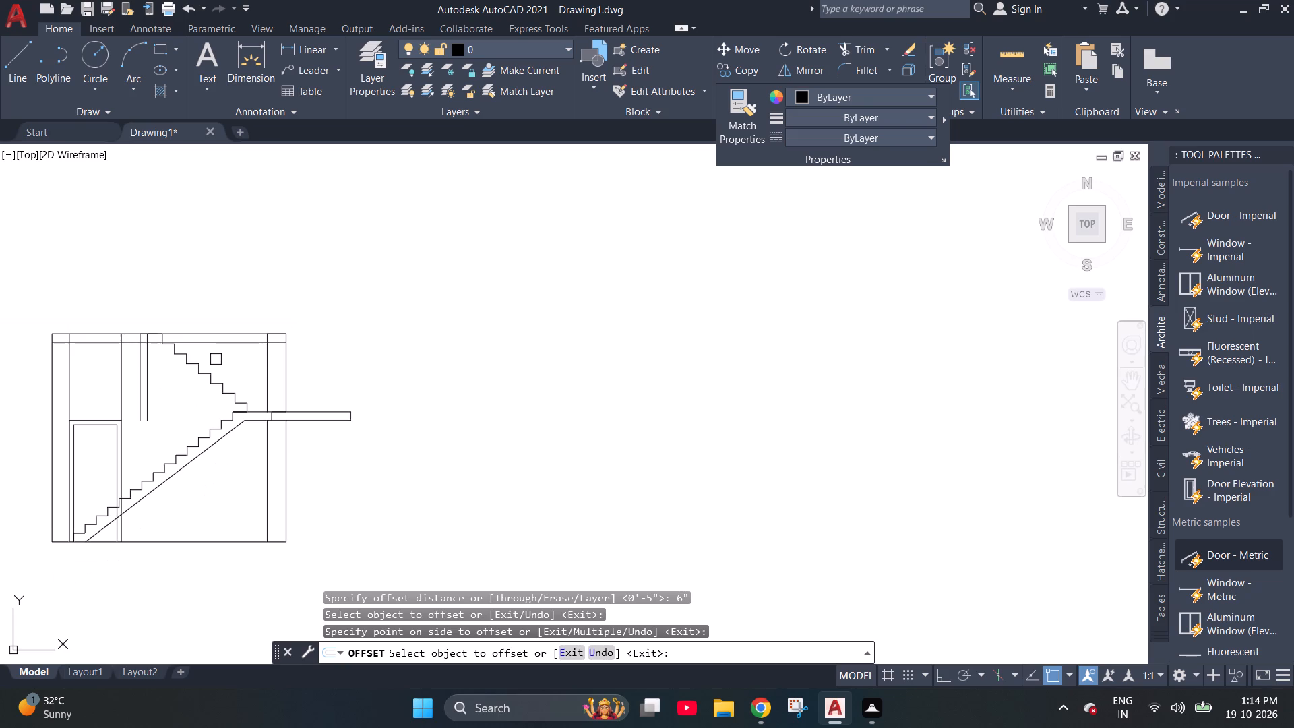
scroll(156, 340, up, 5)
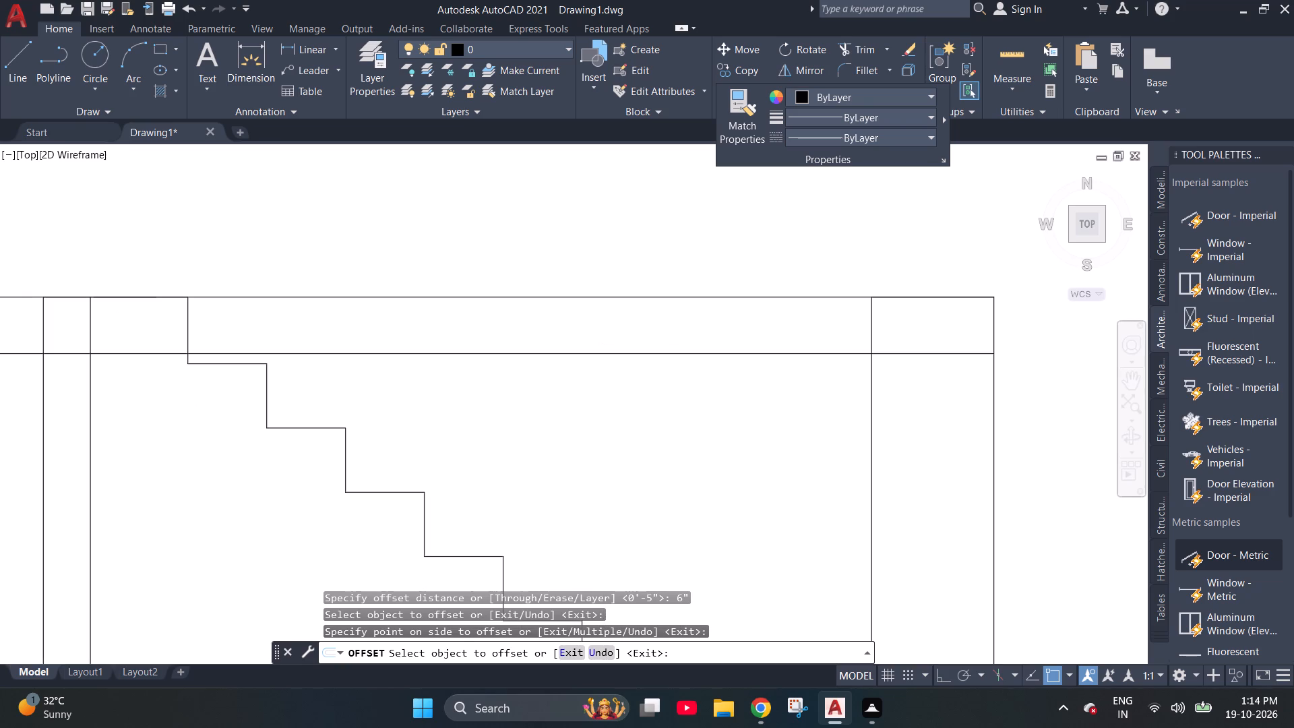
key(Escape)
key(Escape)
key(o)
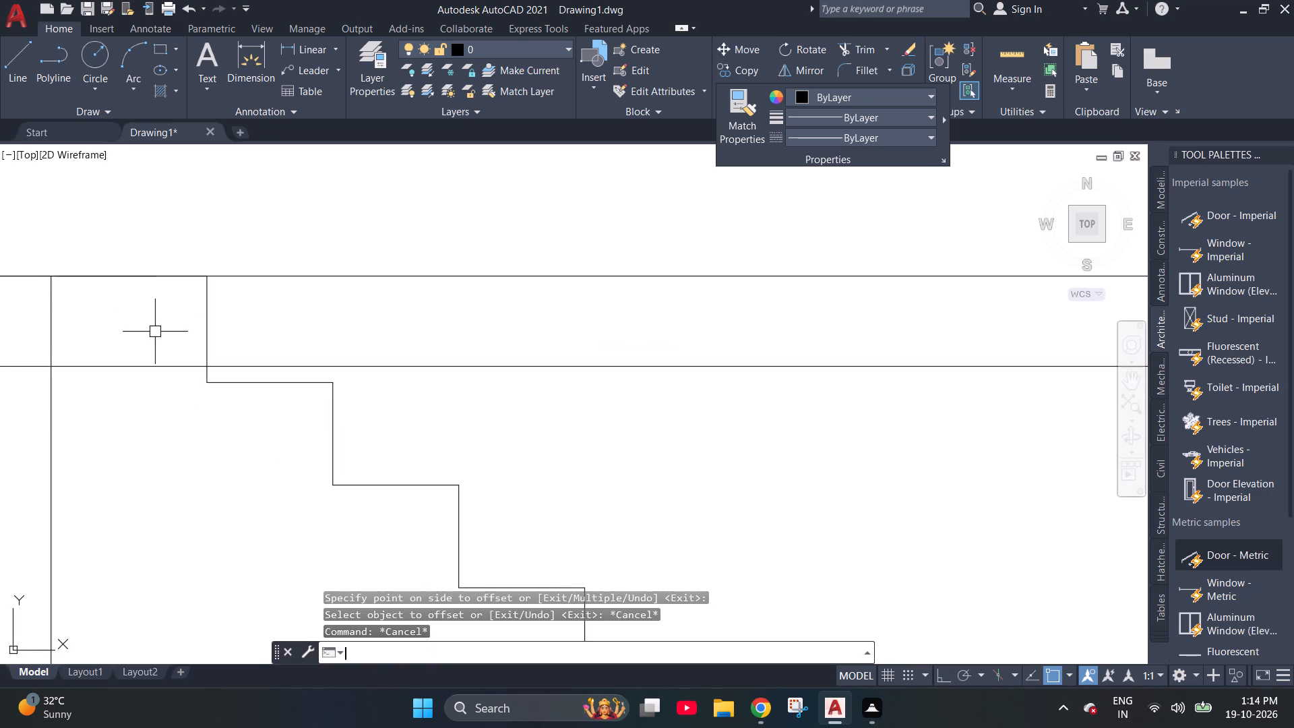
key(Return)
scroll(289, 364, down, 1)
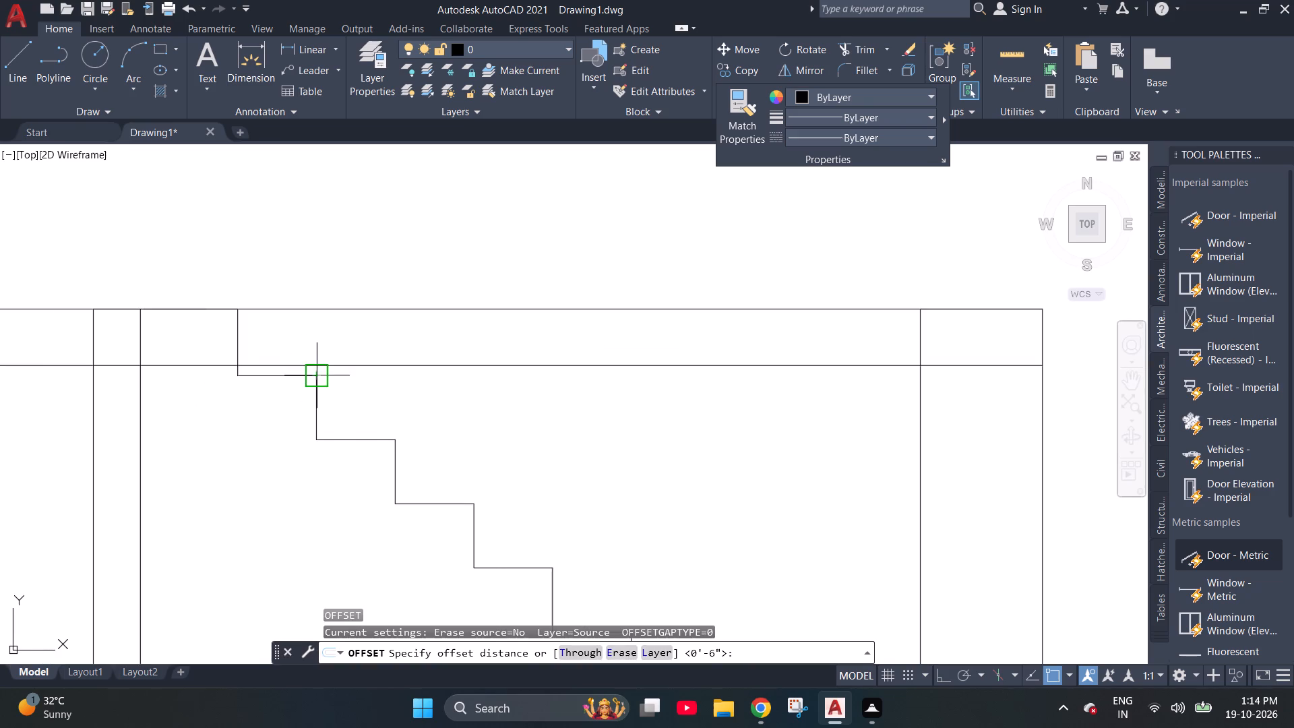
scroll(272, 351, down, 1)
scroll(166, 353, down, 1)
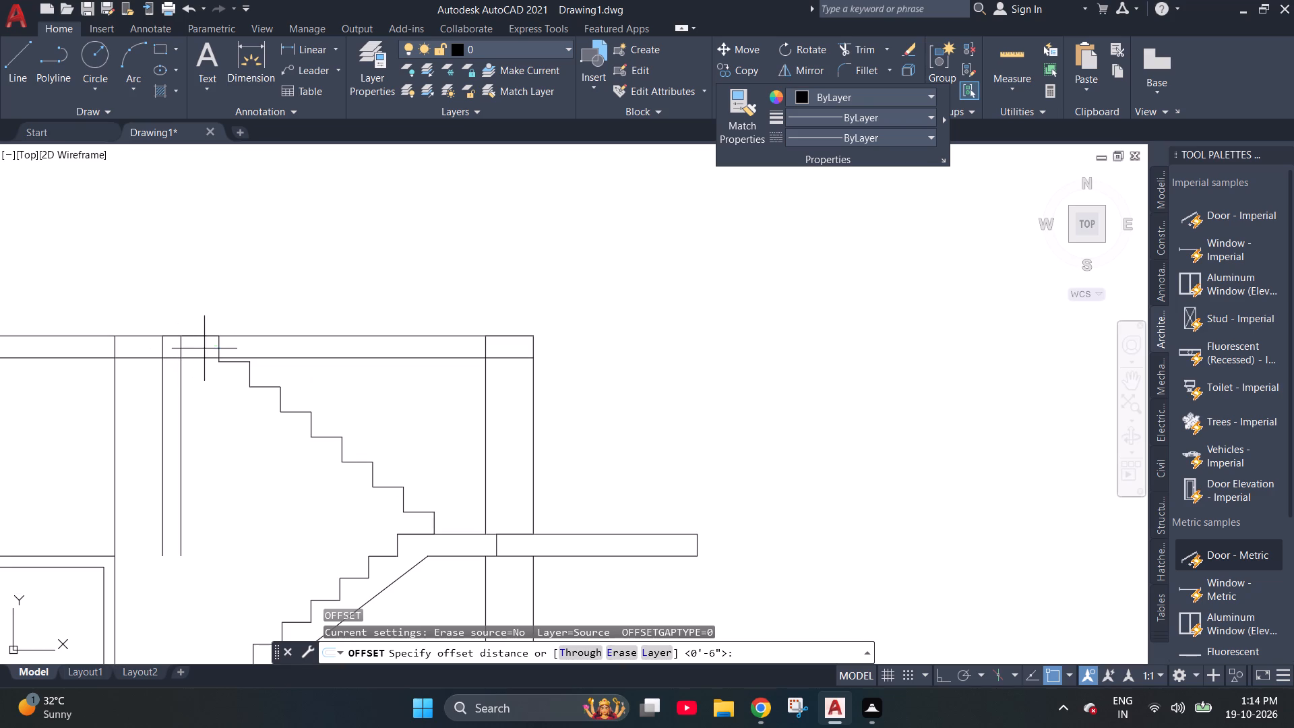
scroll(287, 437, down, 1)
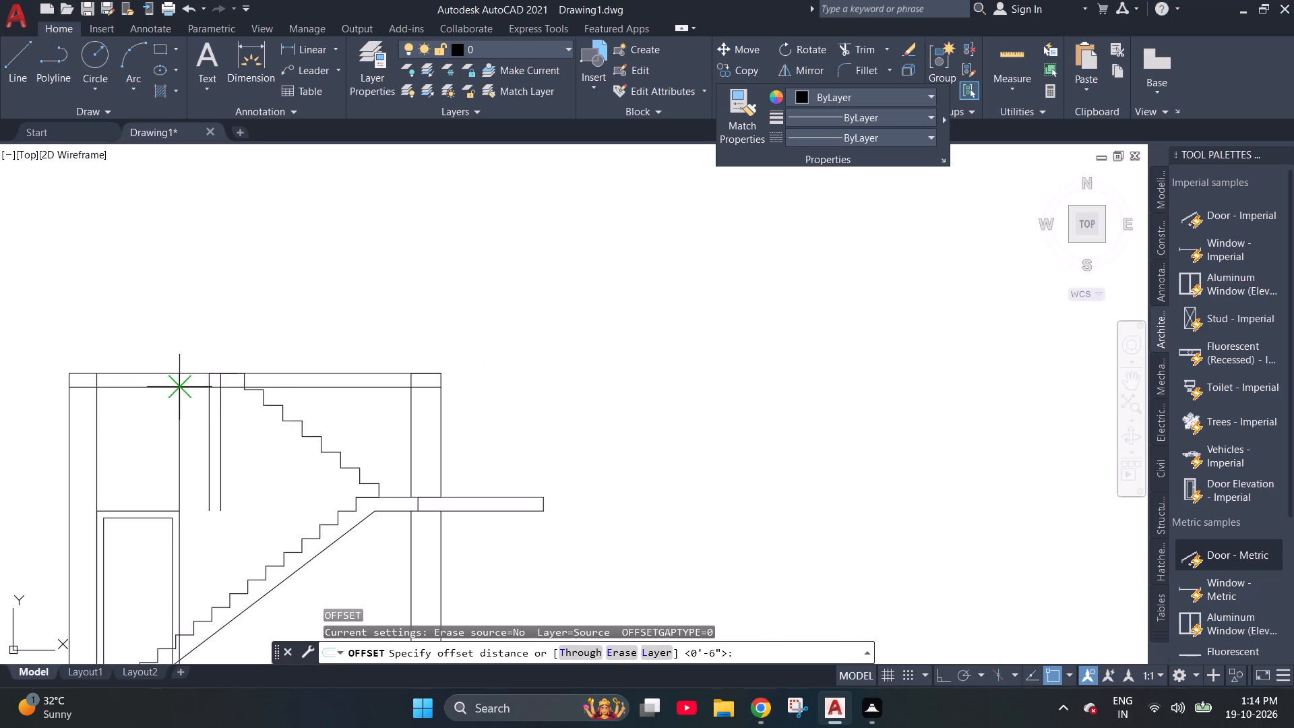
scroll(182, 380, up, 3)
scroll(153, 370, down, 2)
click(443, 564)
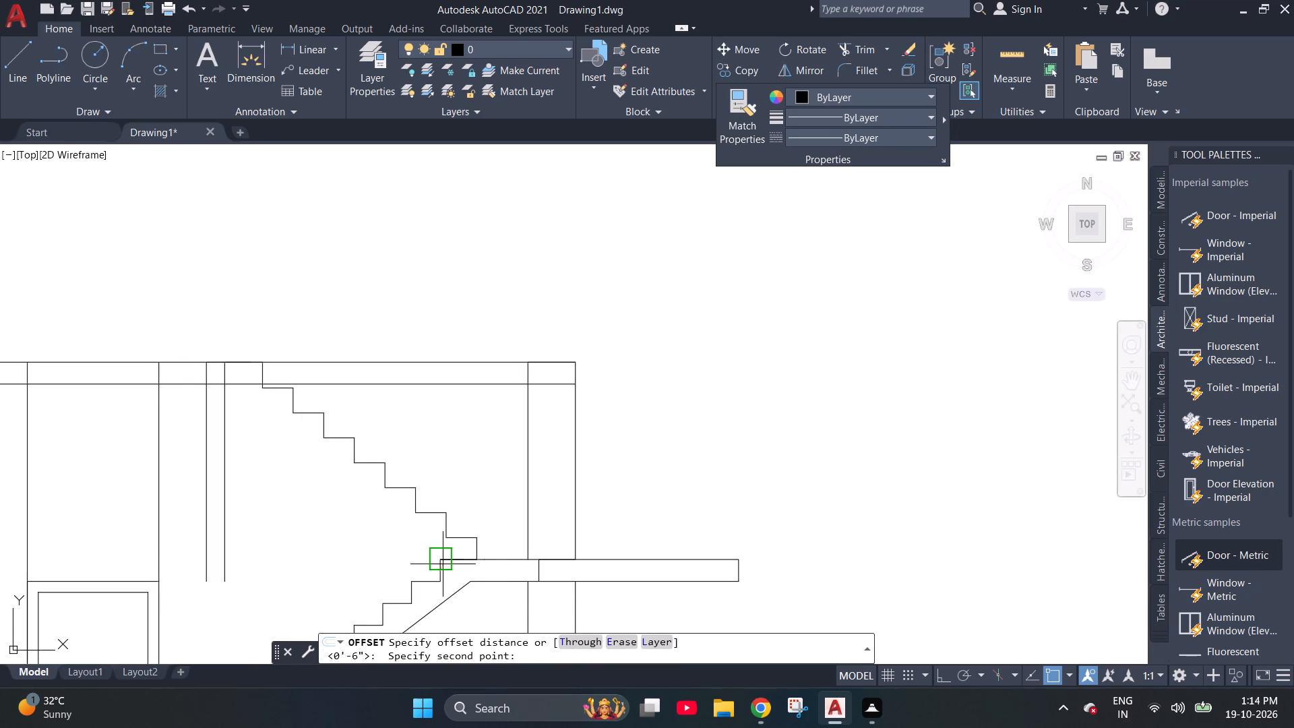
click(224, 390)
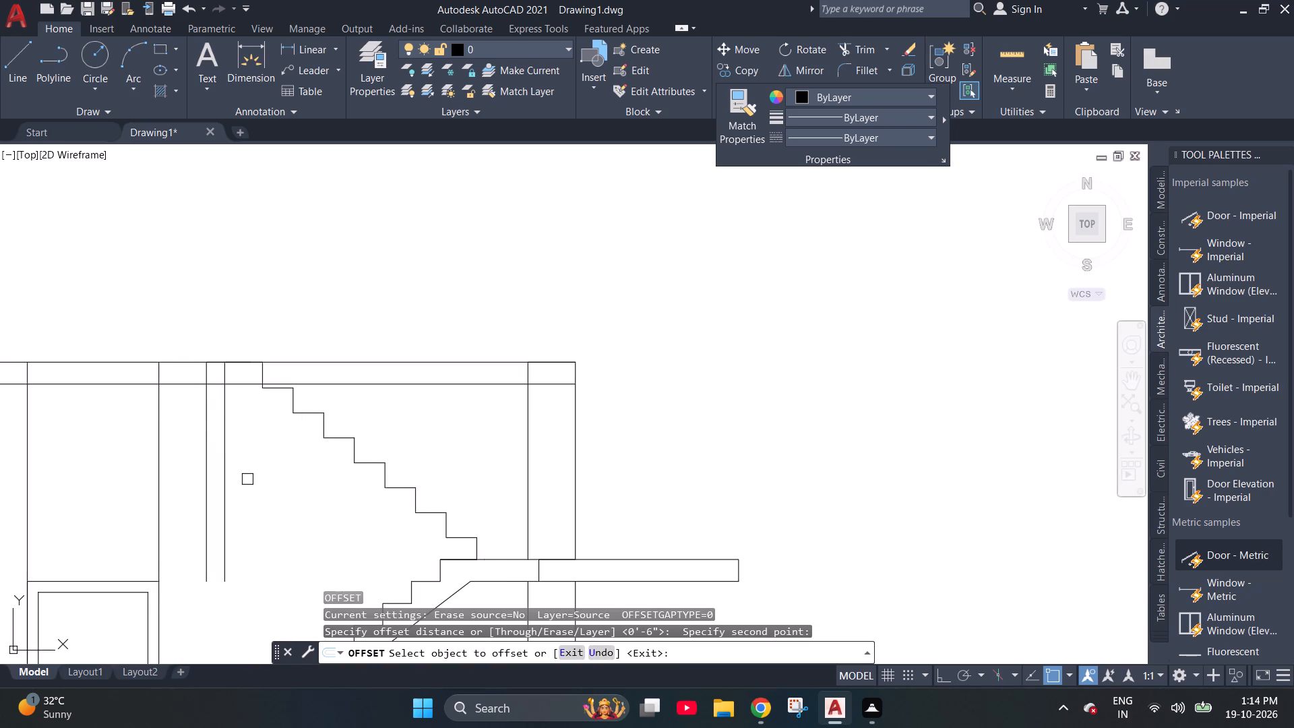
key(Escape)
Draw the second flight's sloping soffit line from the landing's top corner to the upper slab's underside at the inner vertical line.
key(l)
key(Return)
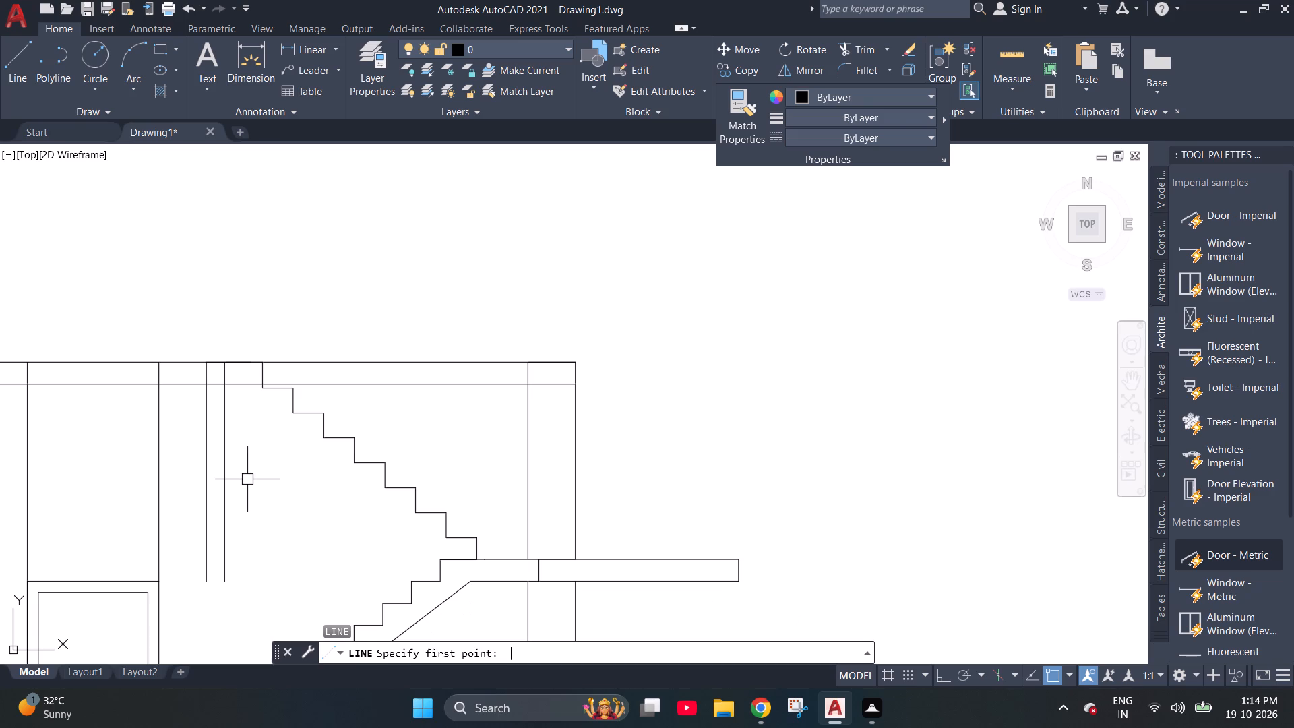
click(430, 564)
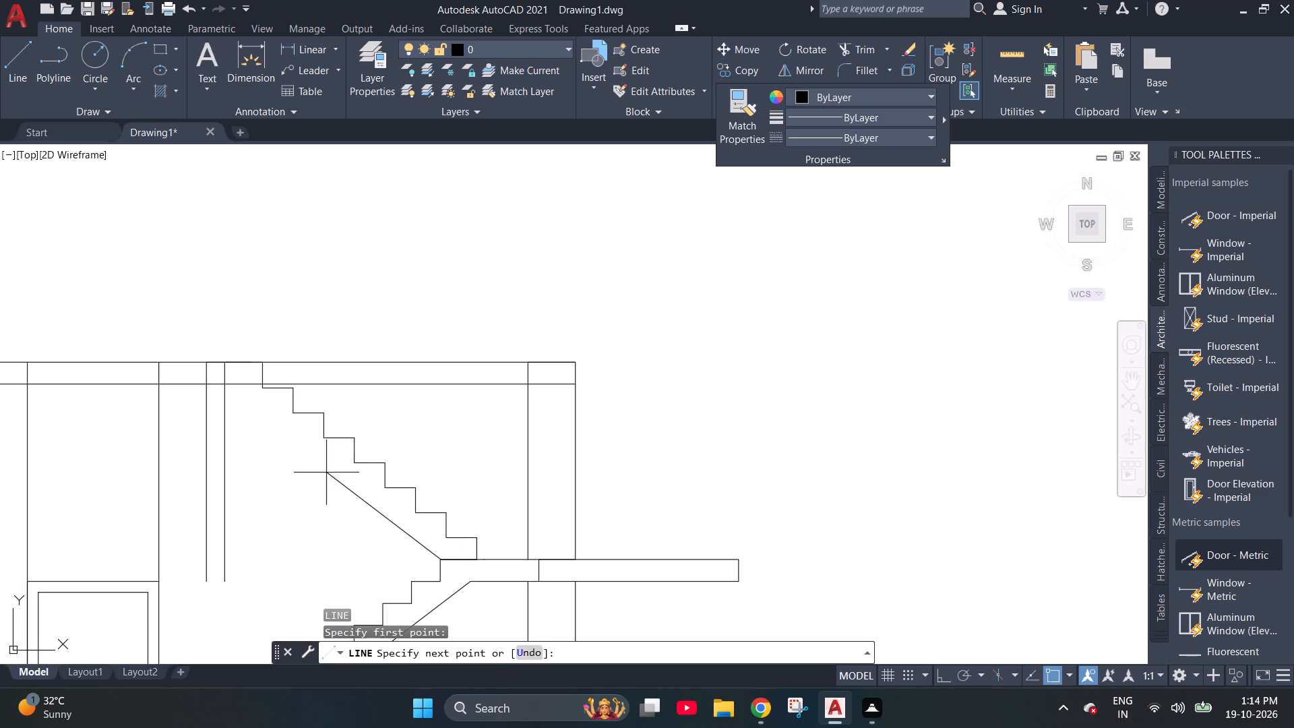
click(226, 388)
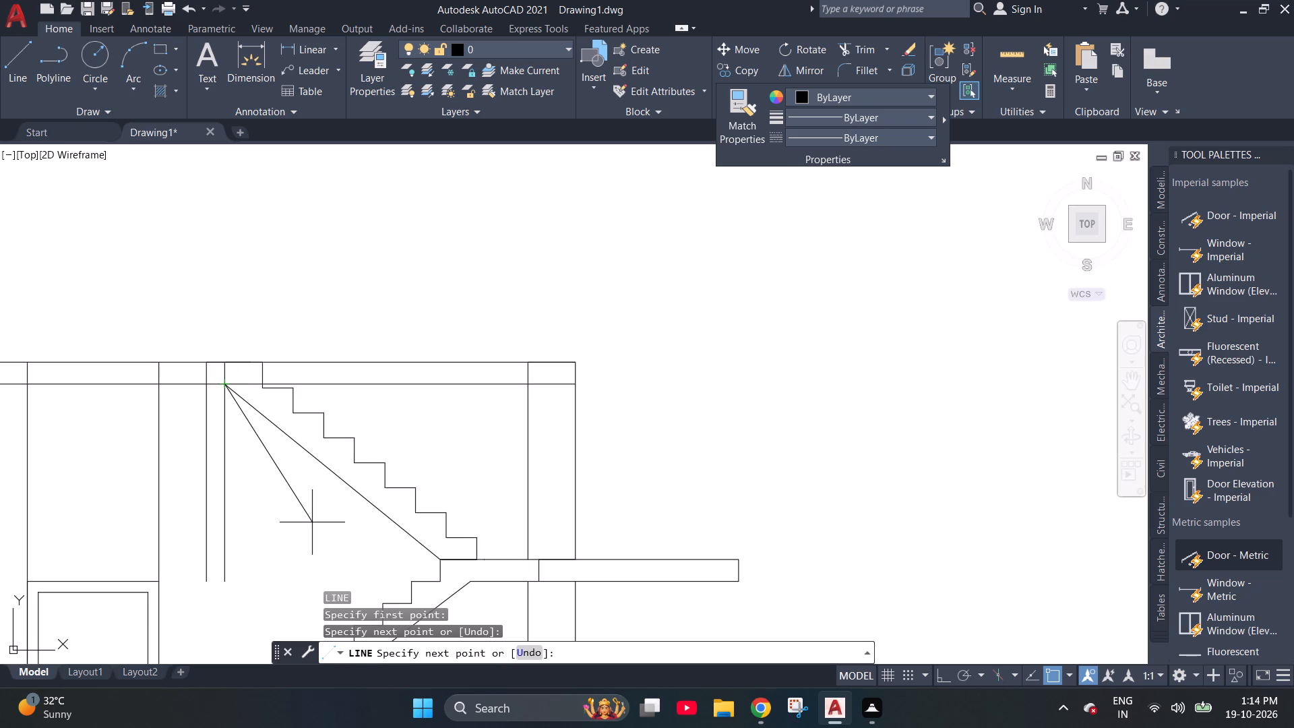
key(Escape)
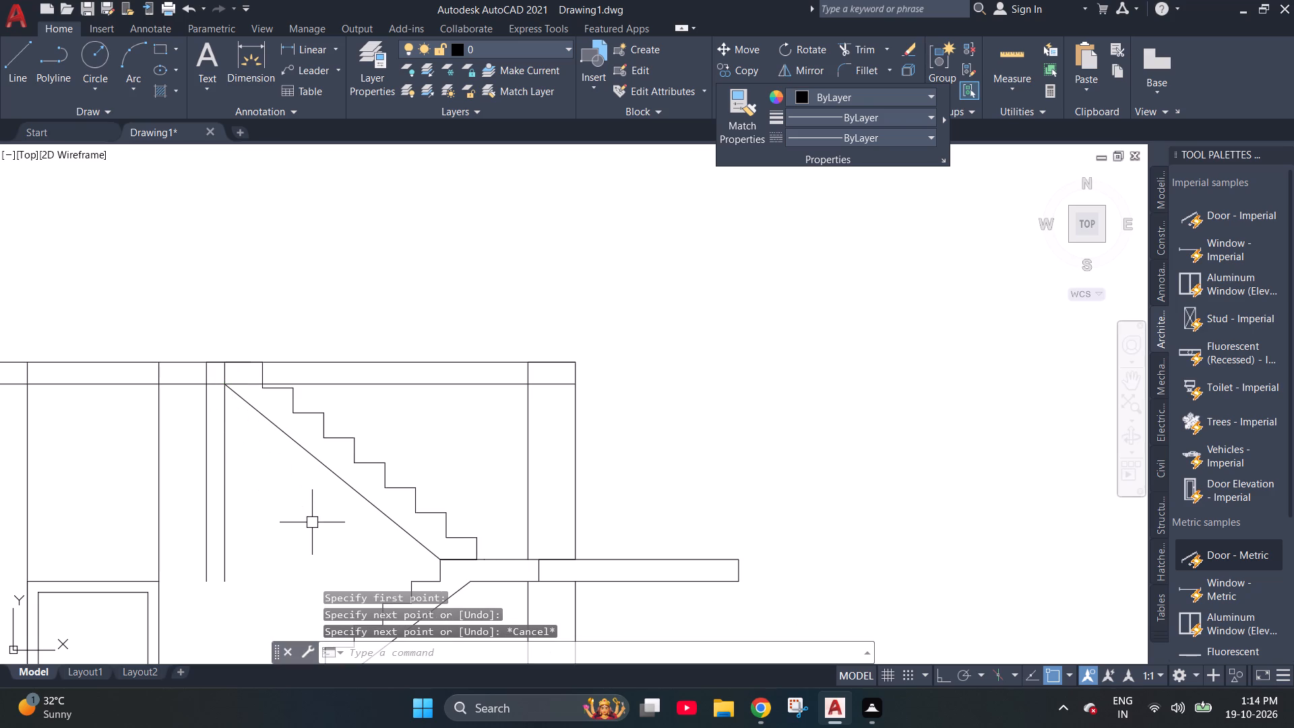
Move all the second flight's risers and treads slightly upward to align the top tread with the upper slab's underside.
scroll(290, 400, up, 3)
scroll(290, 400, down, 2)
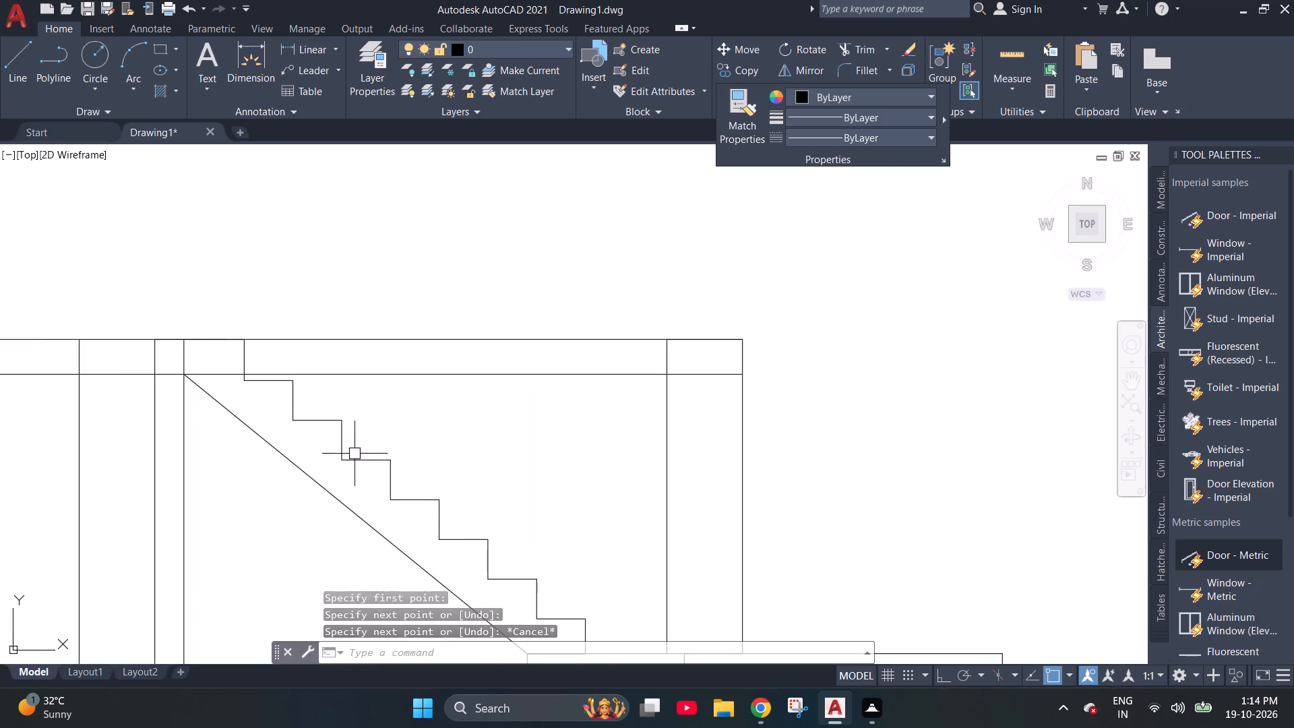
click(607, 630)
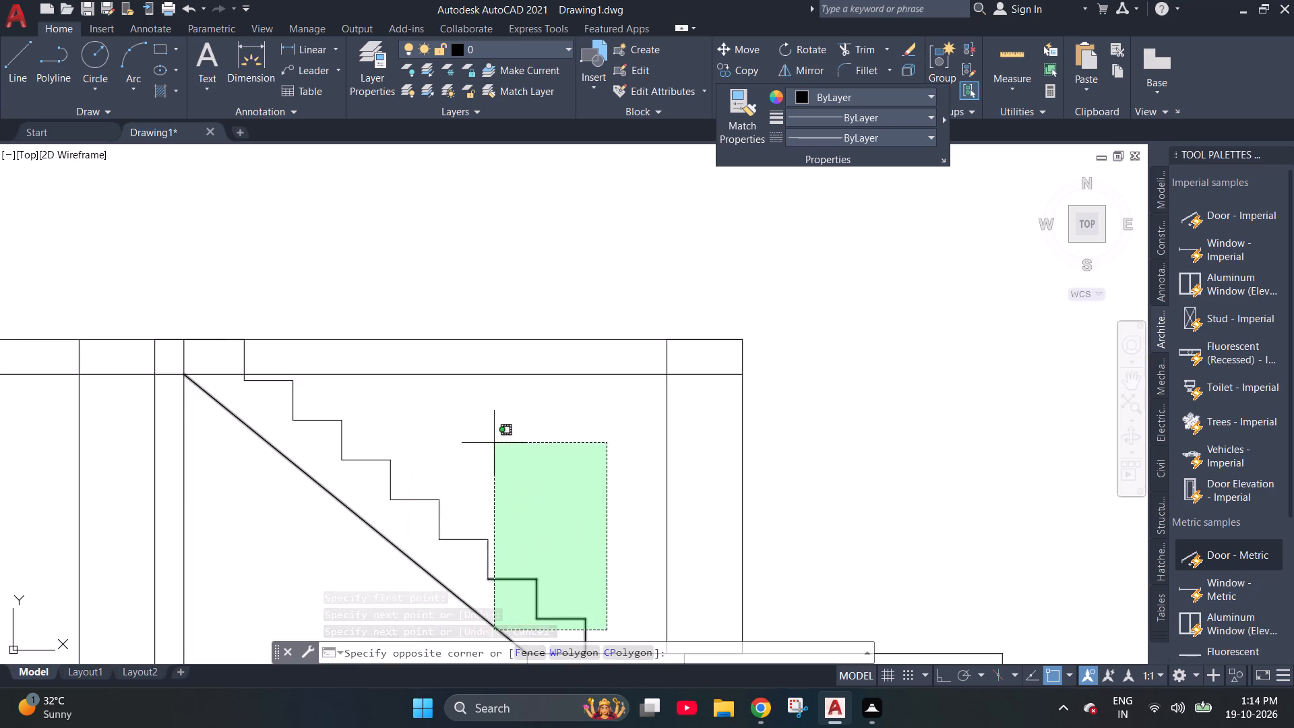
click(506, 522)
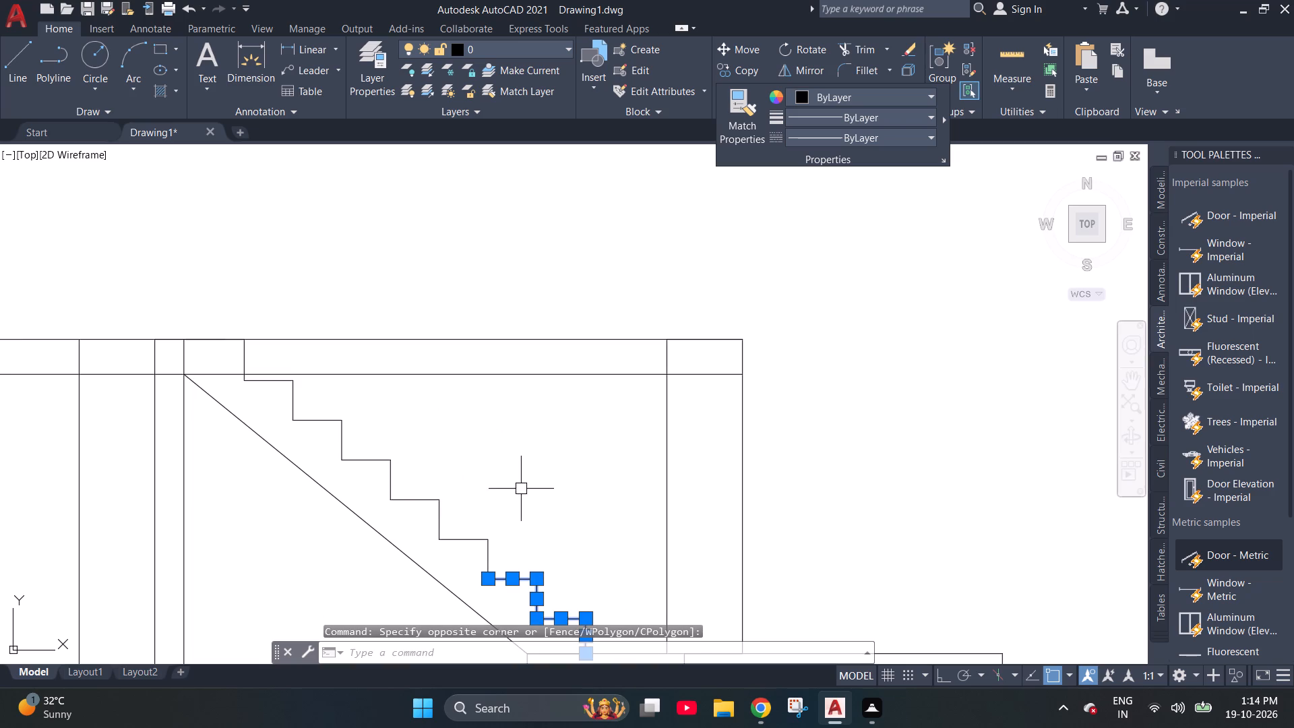
click(501, 471)
click(435, 556)
drag(406, 418, 396, 420)
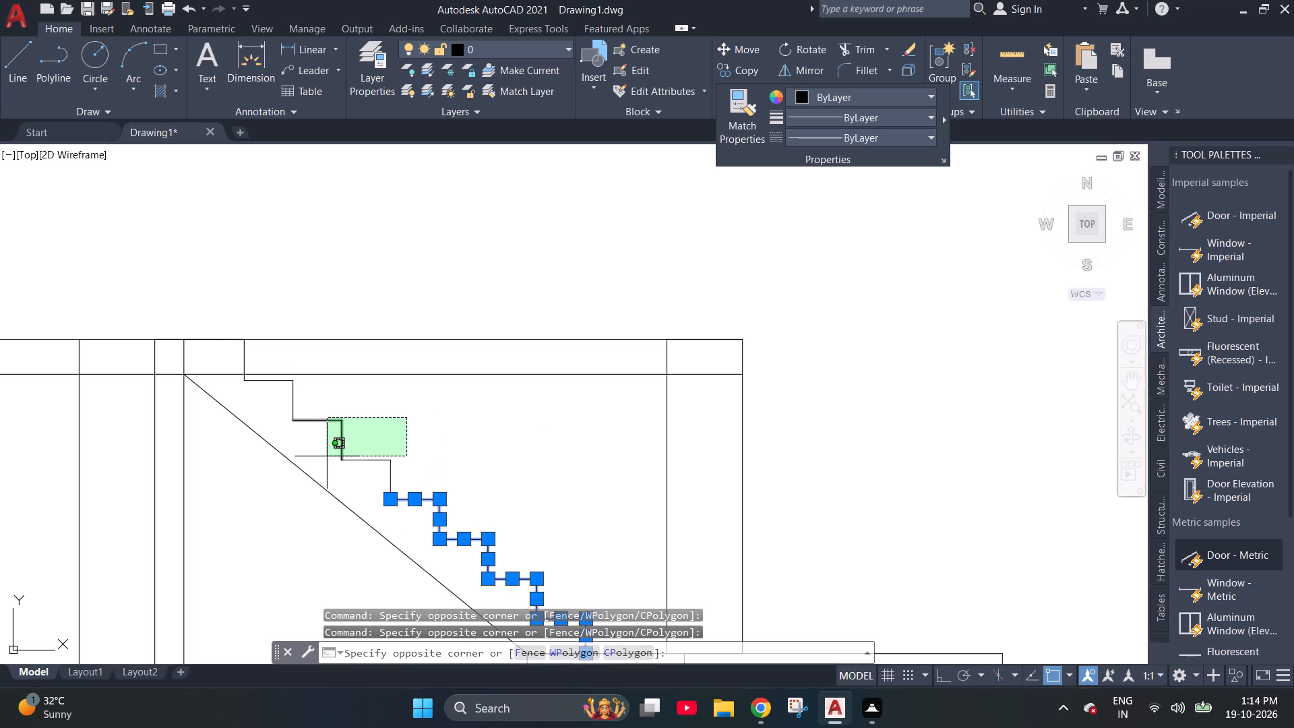
click(331, 479)
click(297, 396)
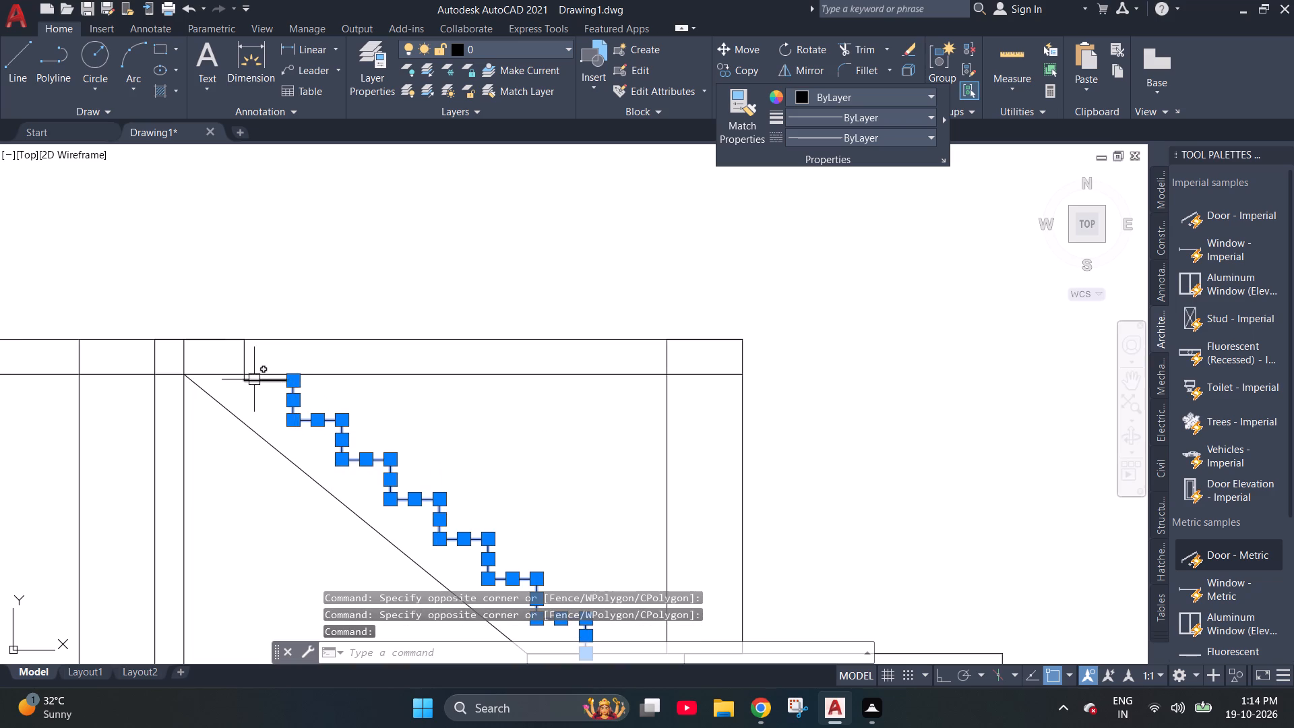
click(254, 385)
click(247, 361)
key(m)
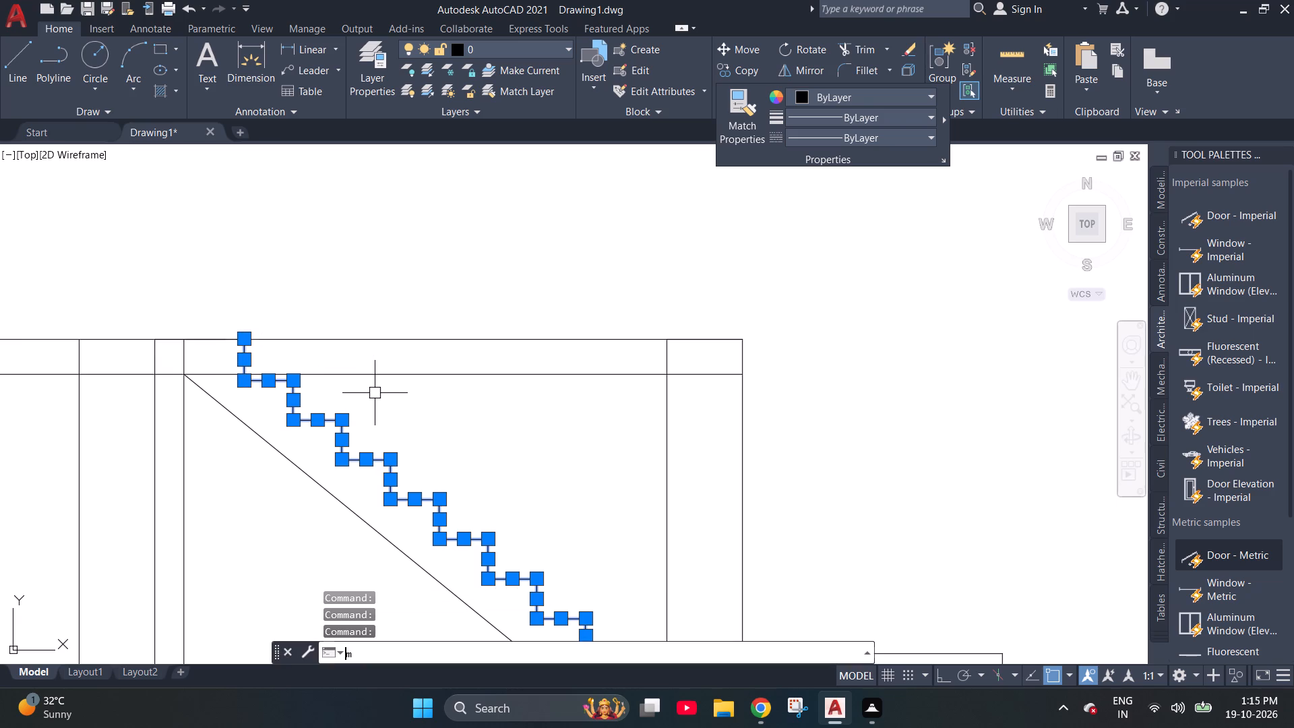
key(Return)
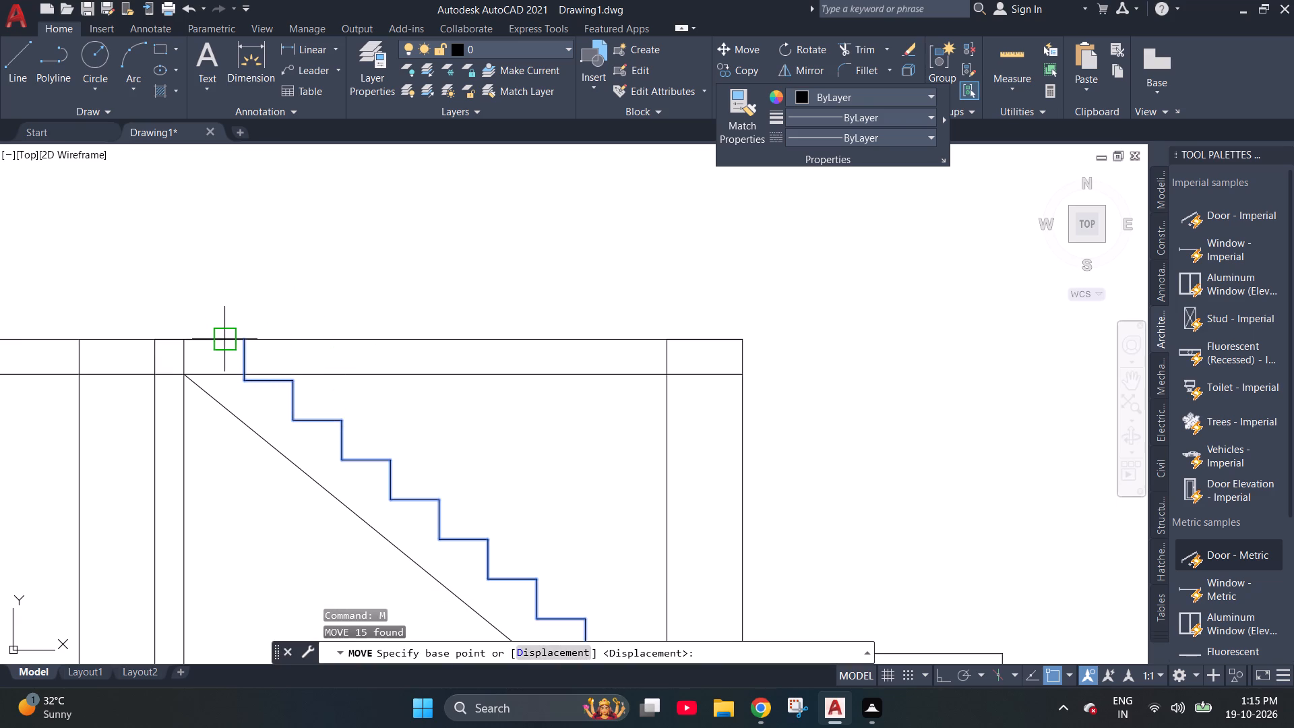
click(243, 332)
scroll(241, 330, up, 4)
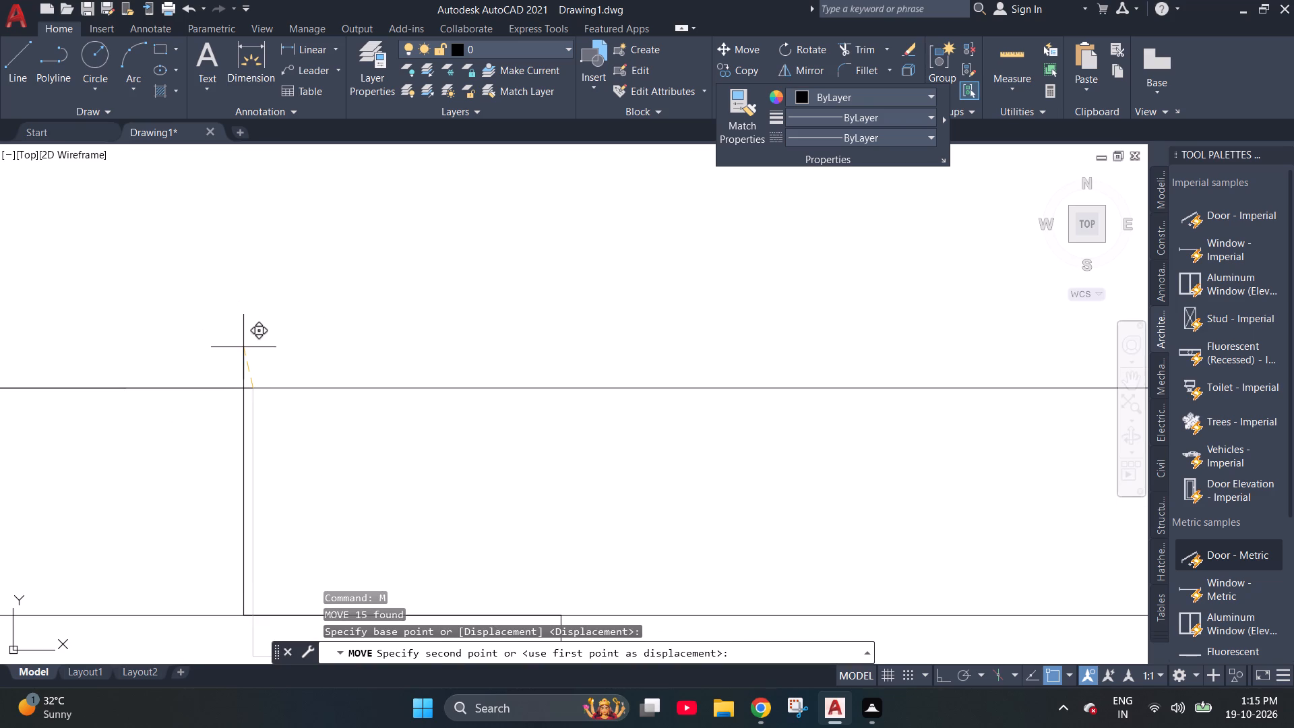
click(243, 347)
Trim the part of the second flight's top riser that projects above the upper slab's top line.
scroll(185, 293, down, 3)
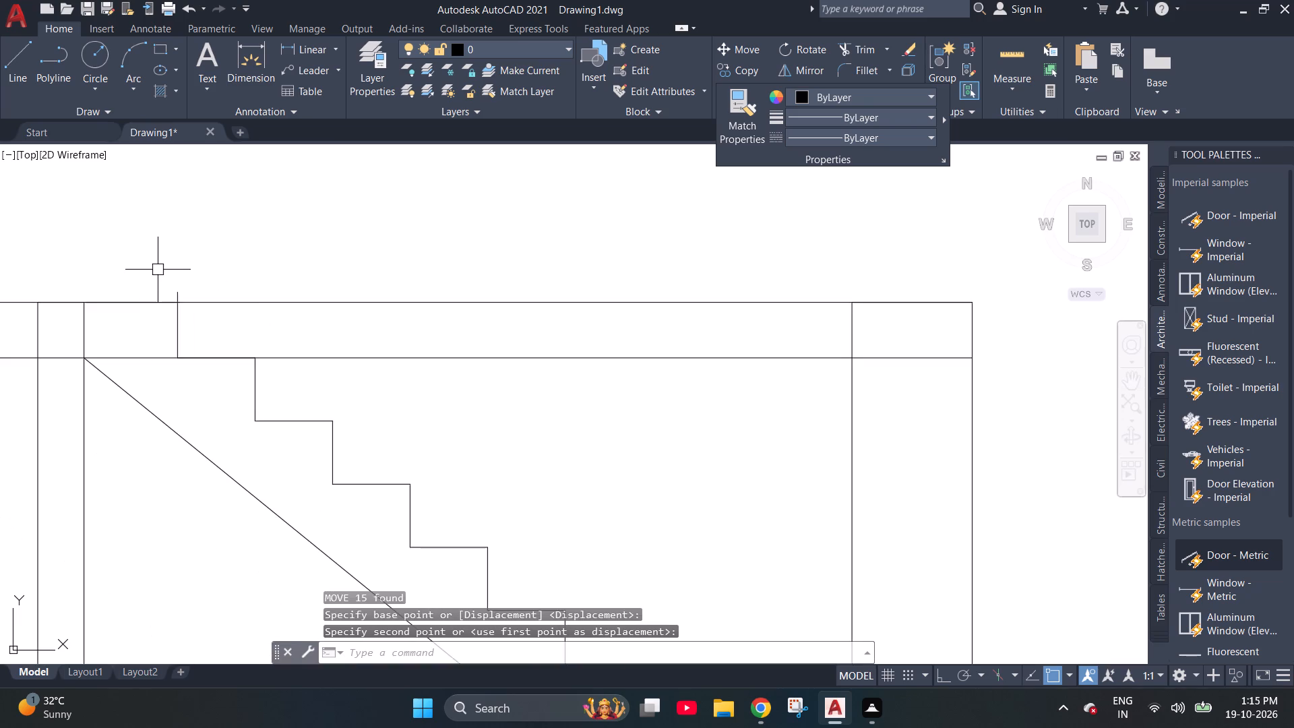
scroll(237, 325, down, 2)
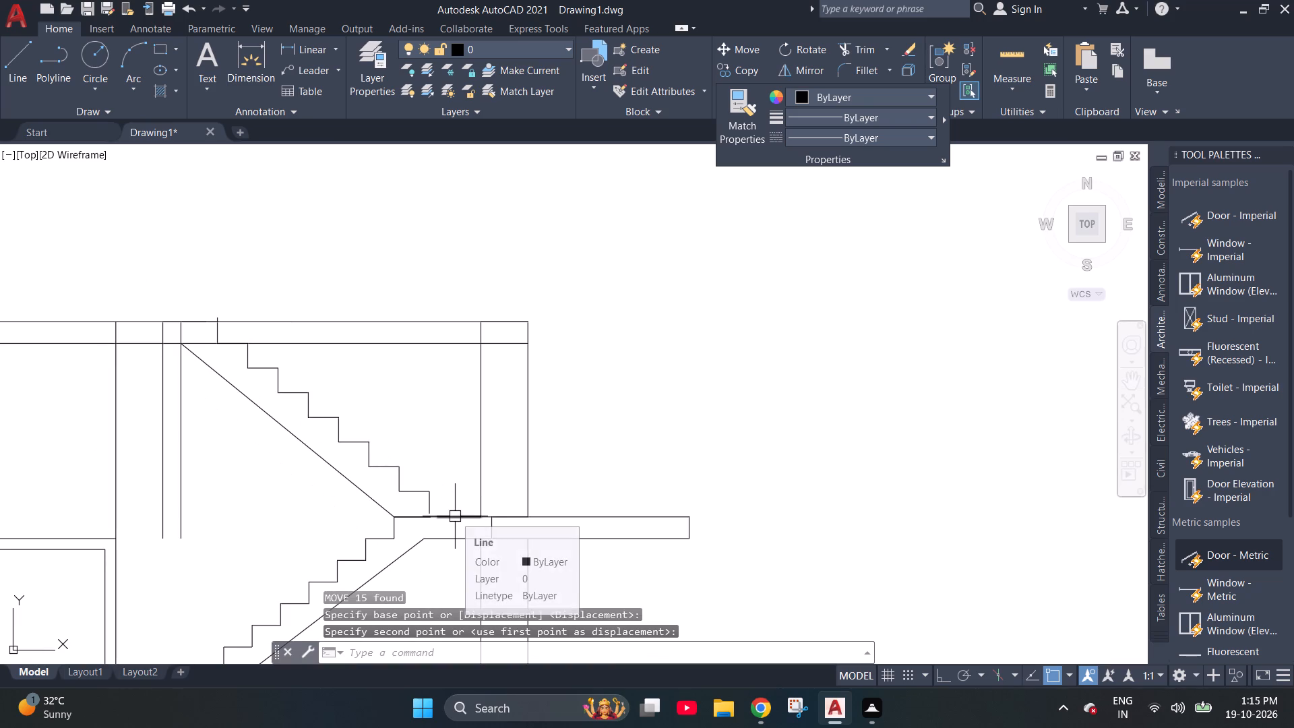
key(Escape)
key(Escape)
text(tr)
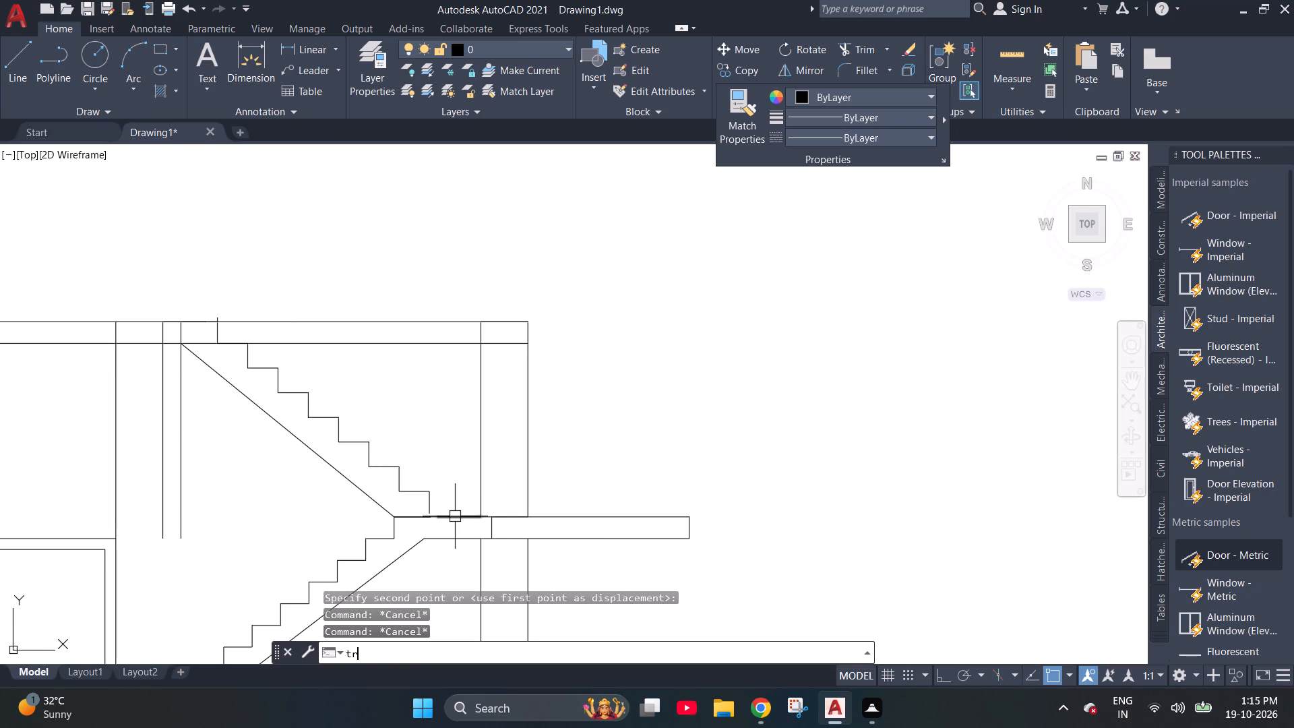
click(372, 488)
scroll(210, 311, up, 2)
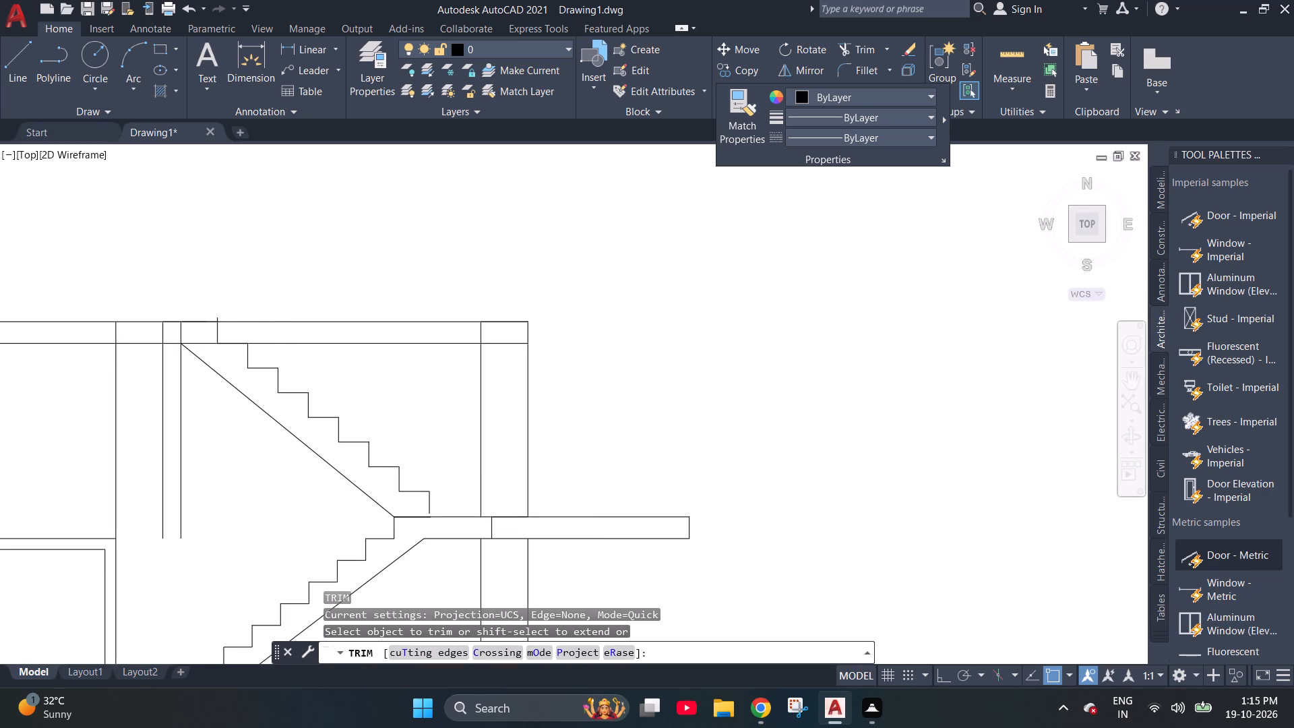
scroll(210, 311, up, 3)
click(292, 384)
click(275, 384)
scroll(204, 301, down, 4)
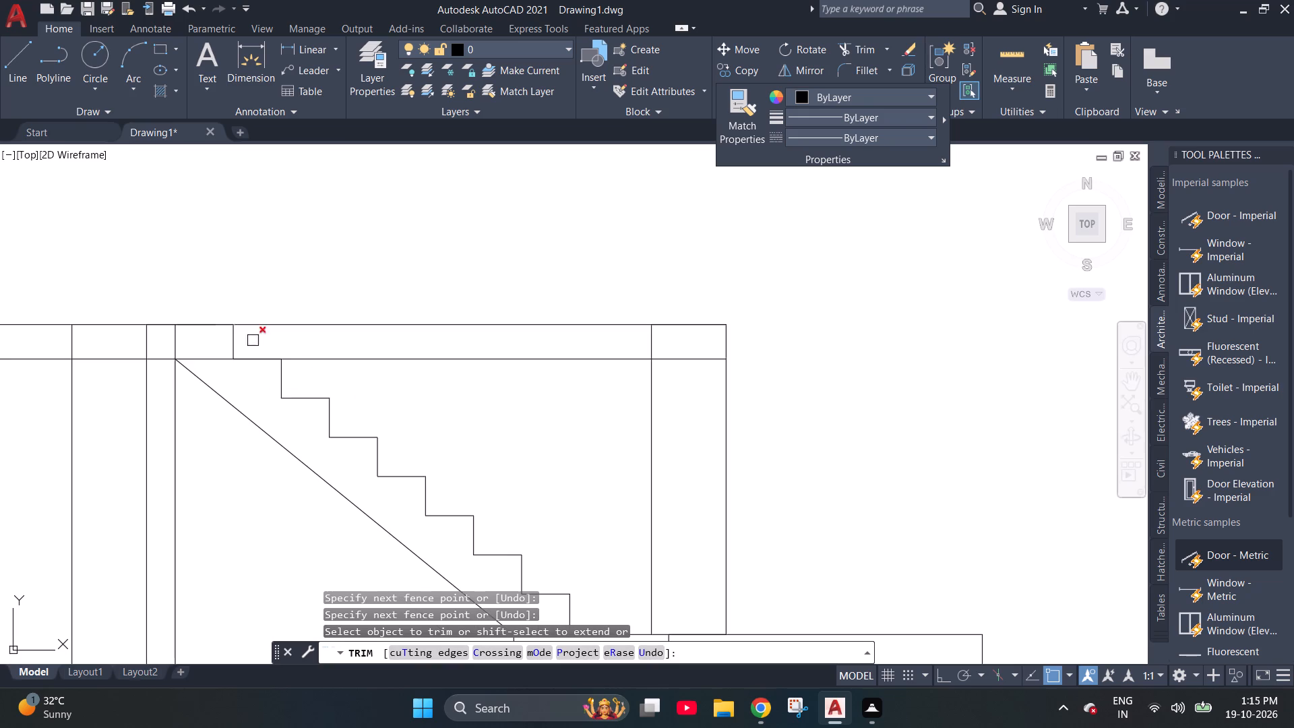
scroll(174, 413, down, 2)
scroll(332, 375, down, 1)
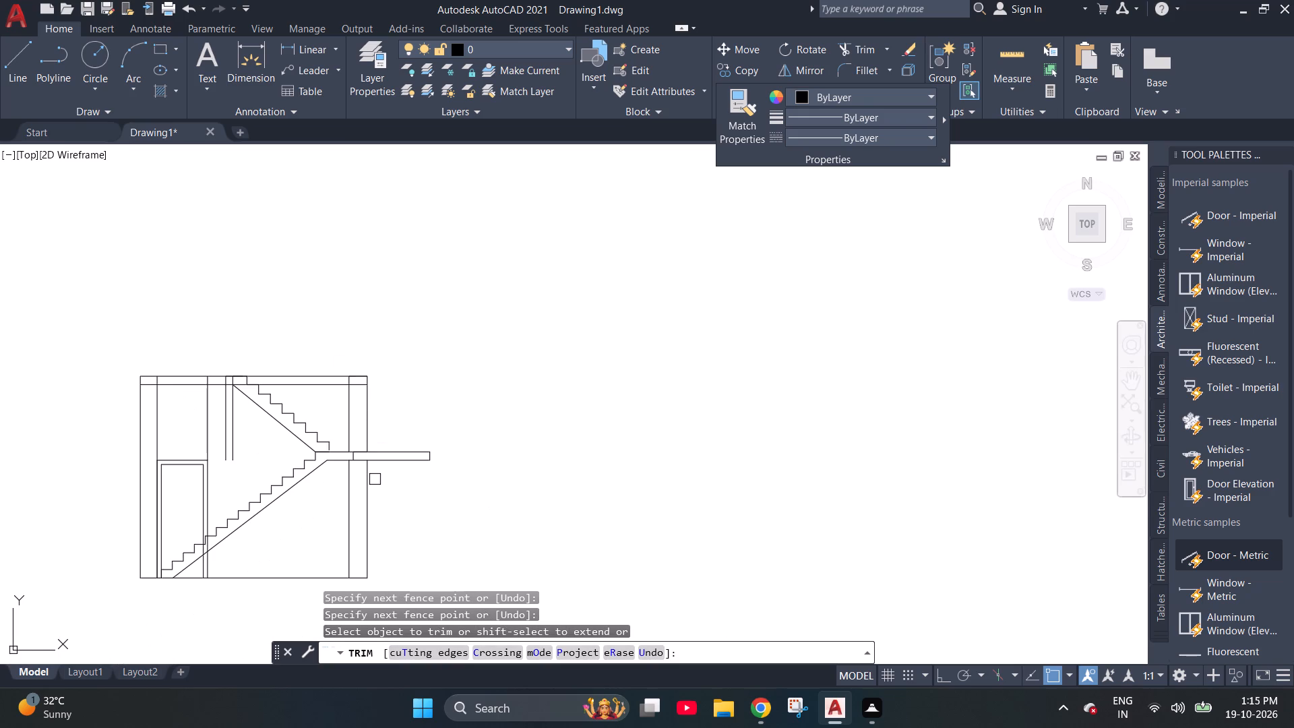
scroll(218, 393, up, 3)
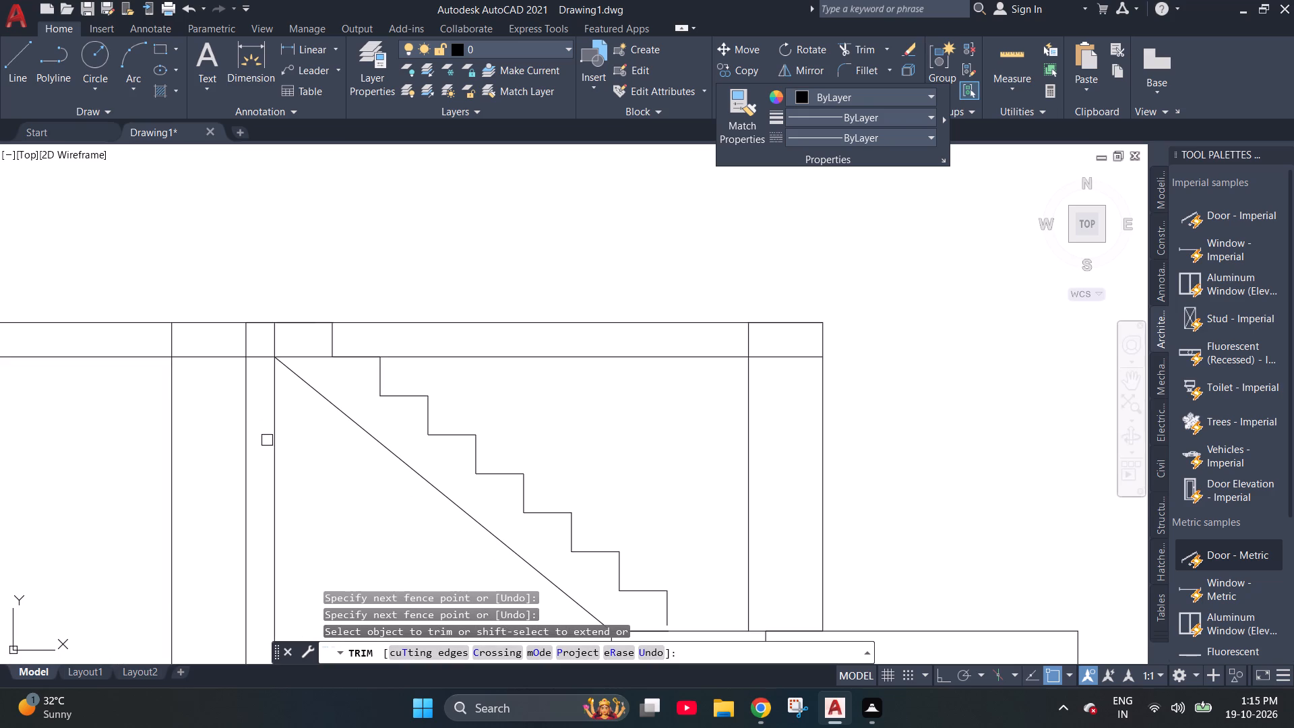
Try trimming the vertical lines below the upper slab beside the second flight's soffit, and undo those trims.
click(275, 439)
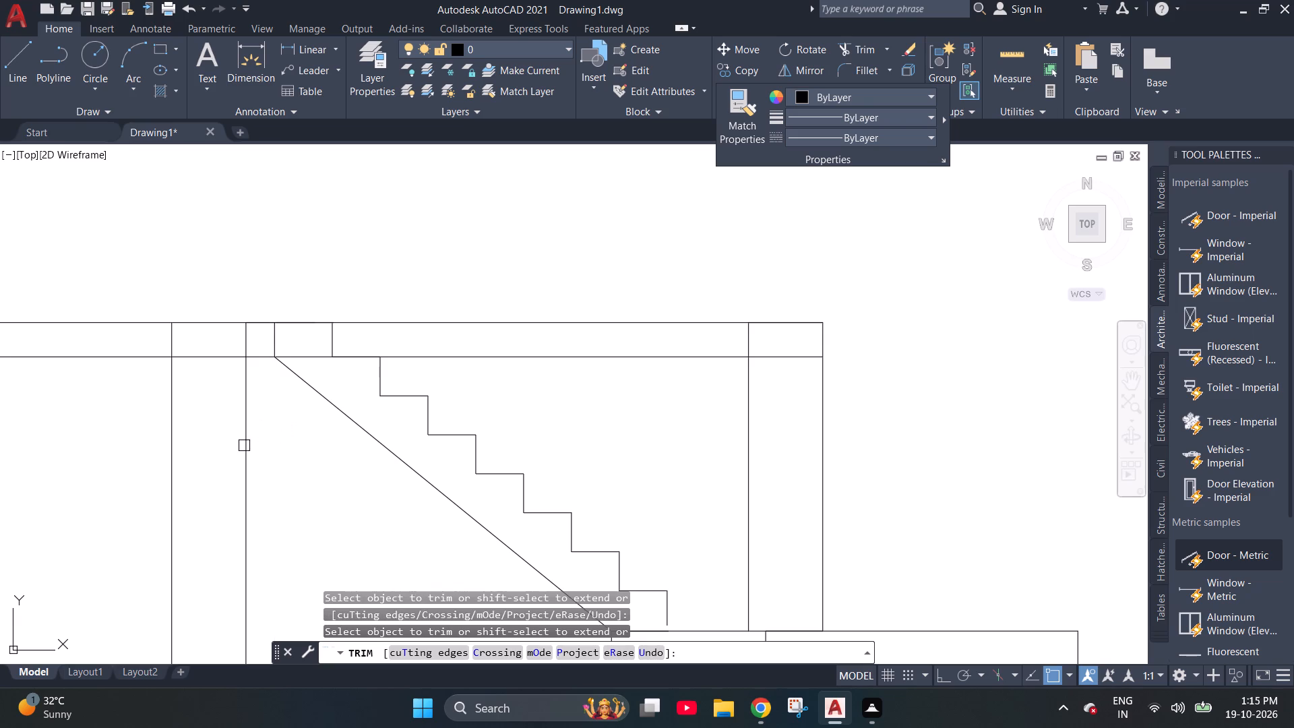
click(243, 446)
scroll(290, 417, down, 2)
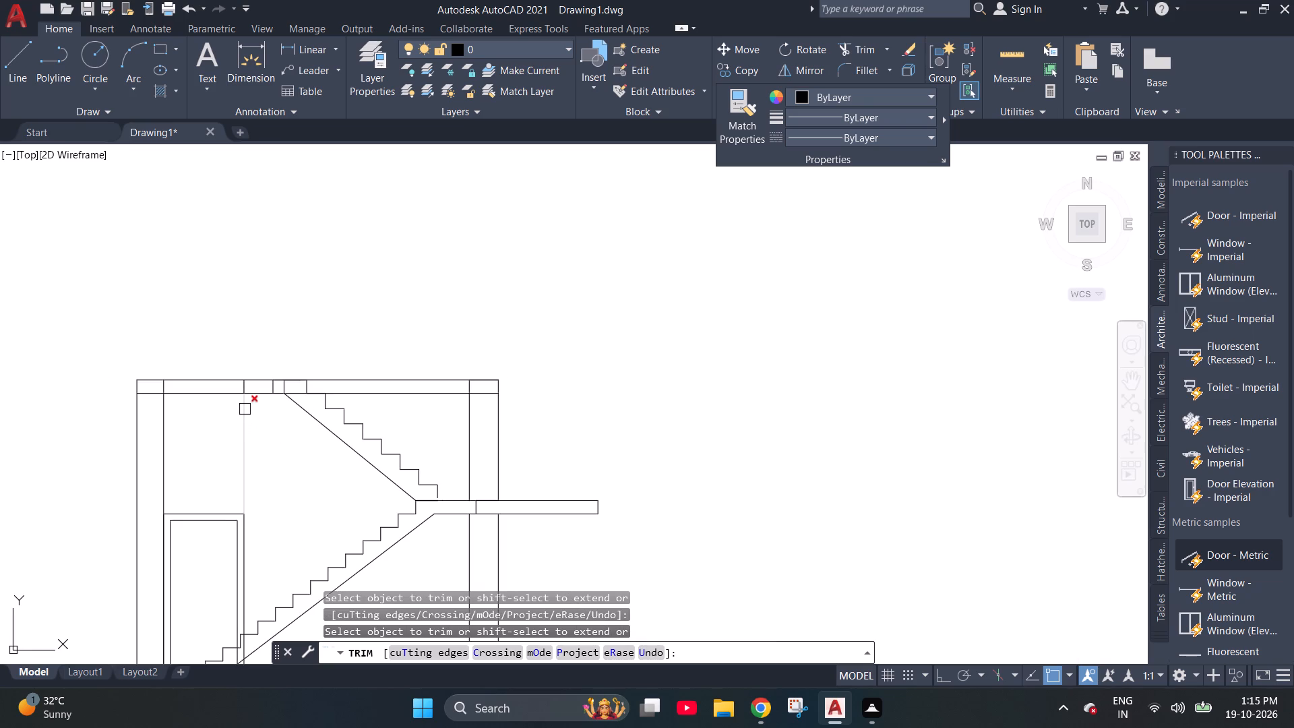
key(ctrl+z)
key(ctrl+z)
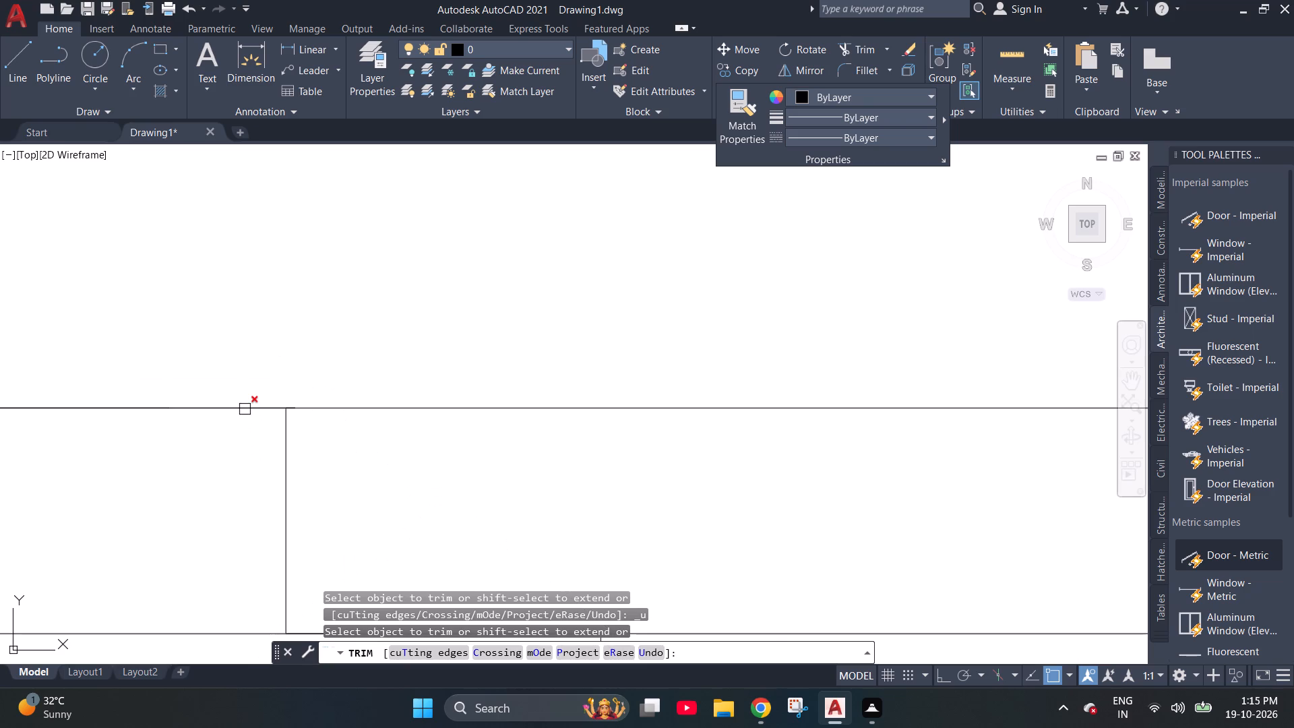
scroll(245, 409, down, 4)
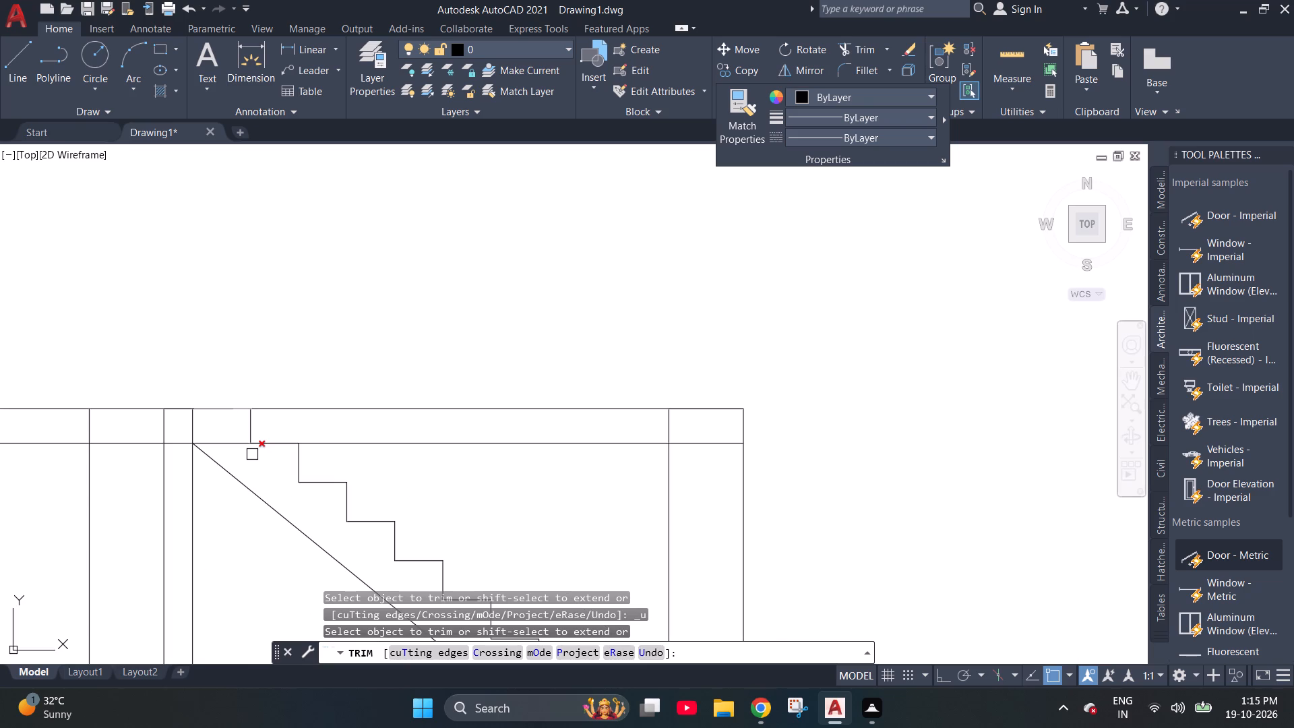
Offset the upper slab's underside line 1' downward for the beam's bottom edge.
key(Escape)
key(o)
key(Return)
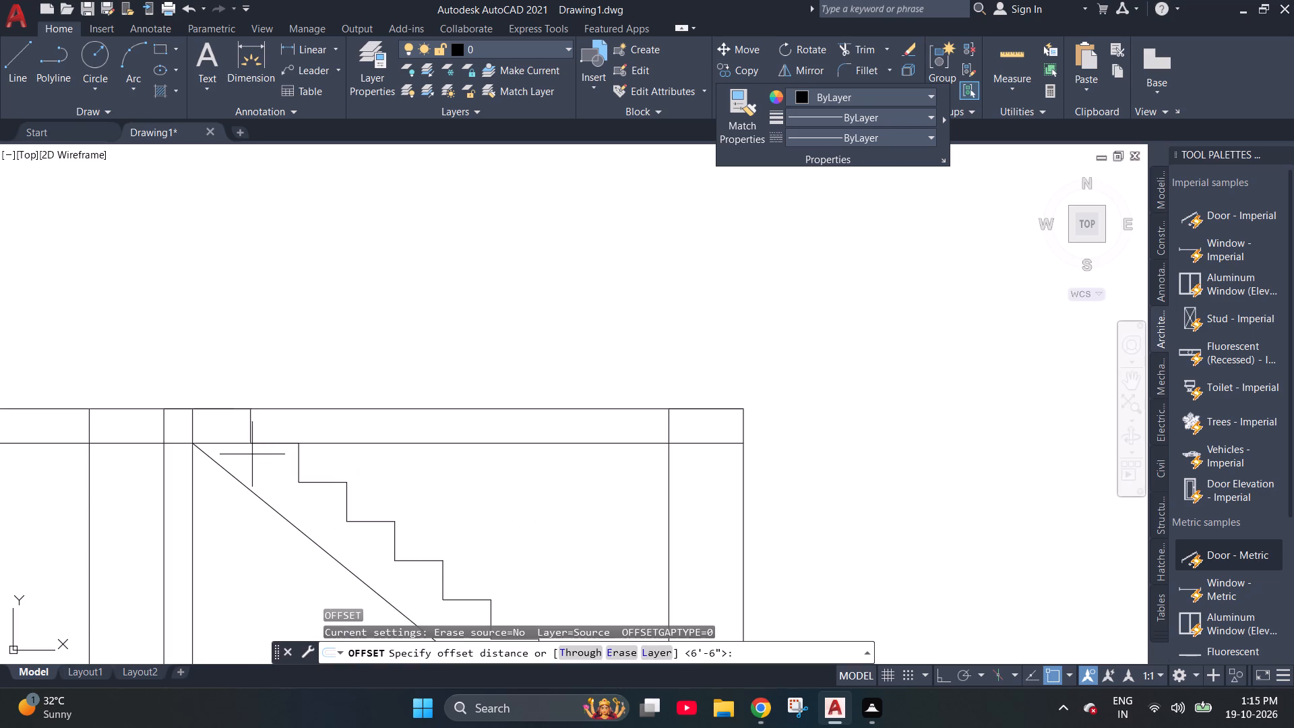
text(1')
key(Return)
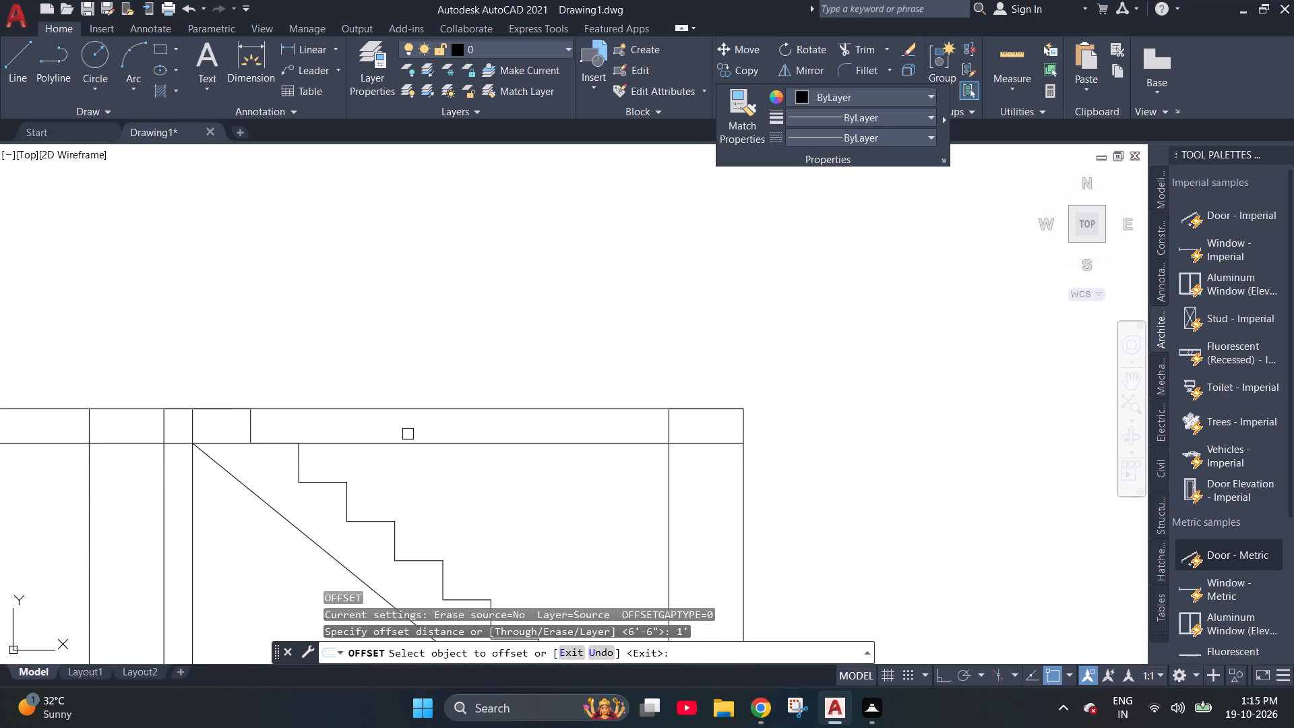
click(406, 442)
click(408, 469)
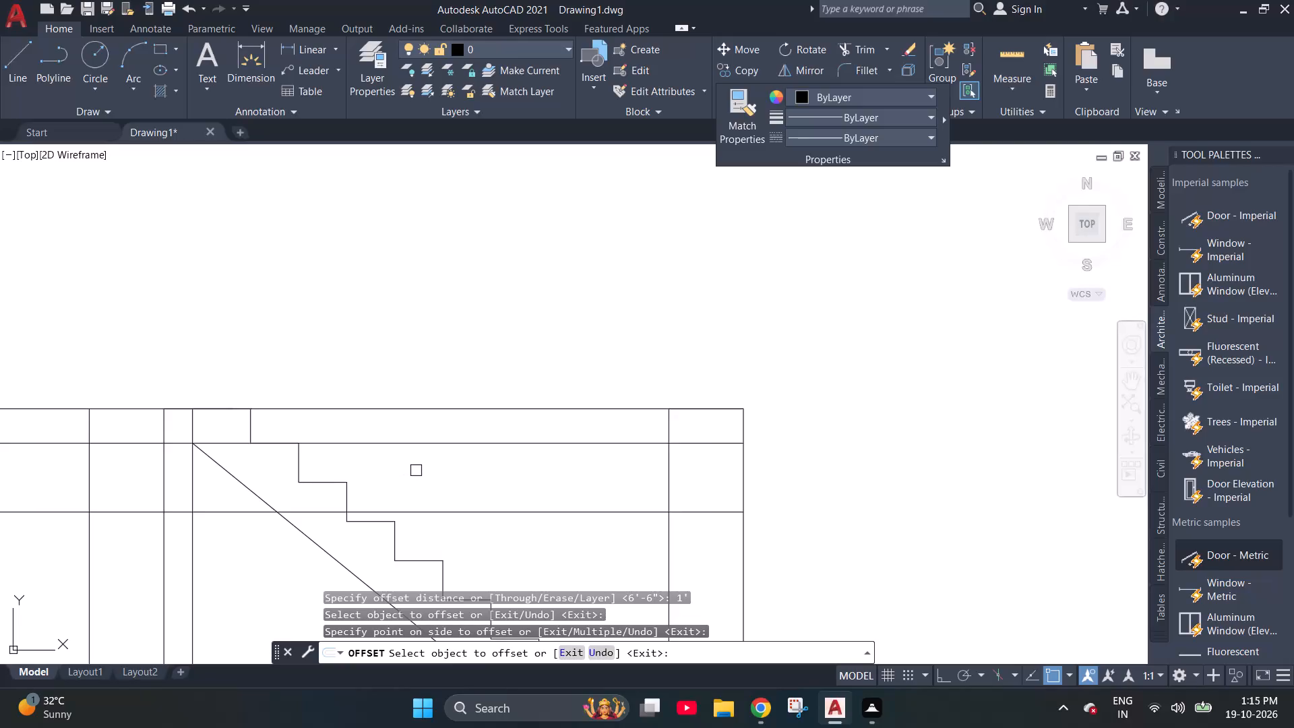
key(Escape)
Trim the upper slab's top and underside lines and the 1' offset line between the second flight and the far column, including inside the column.
text(tr)
key(Return)
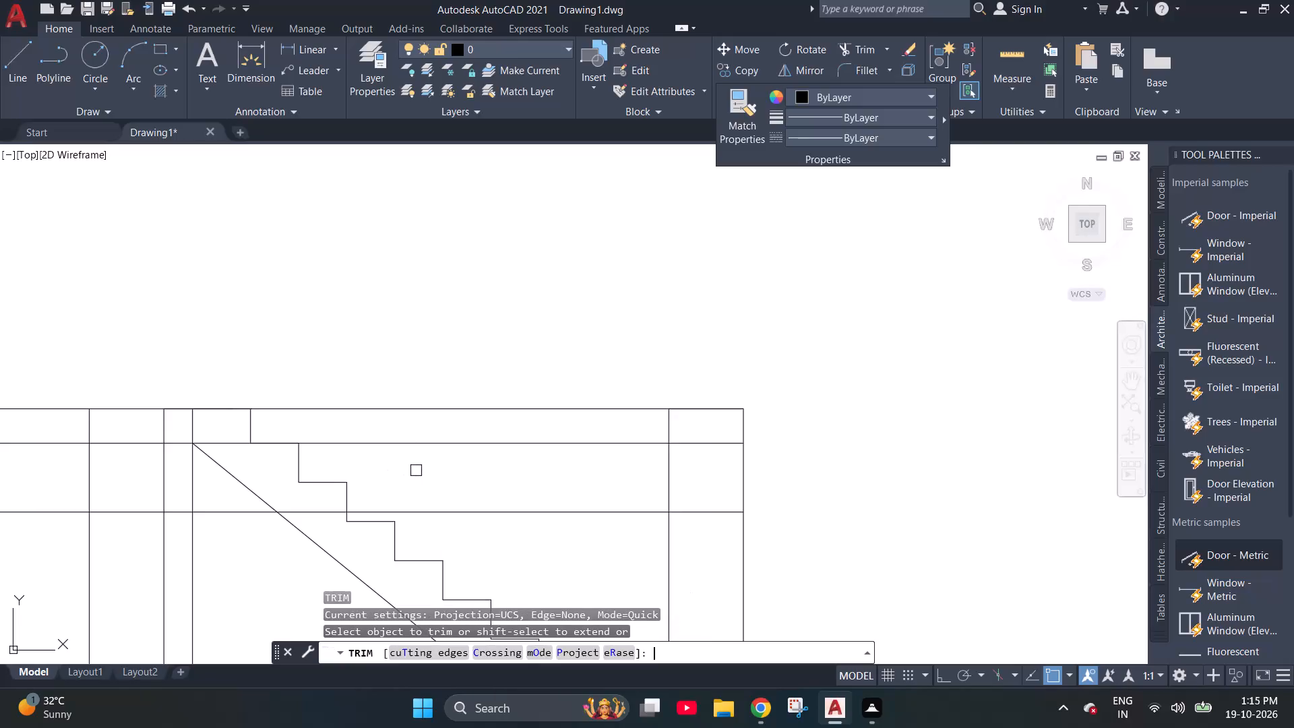
click(481, 513)
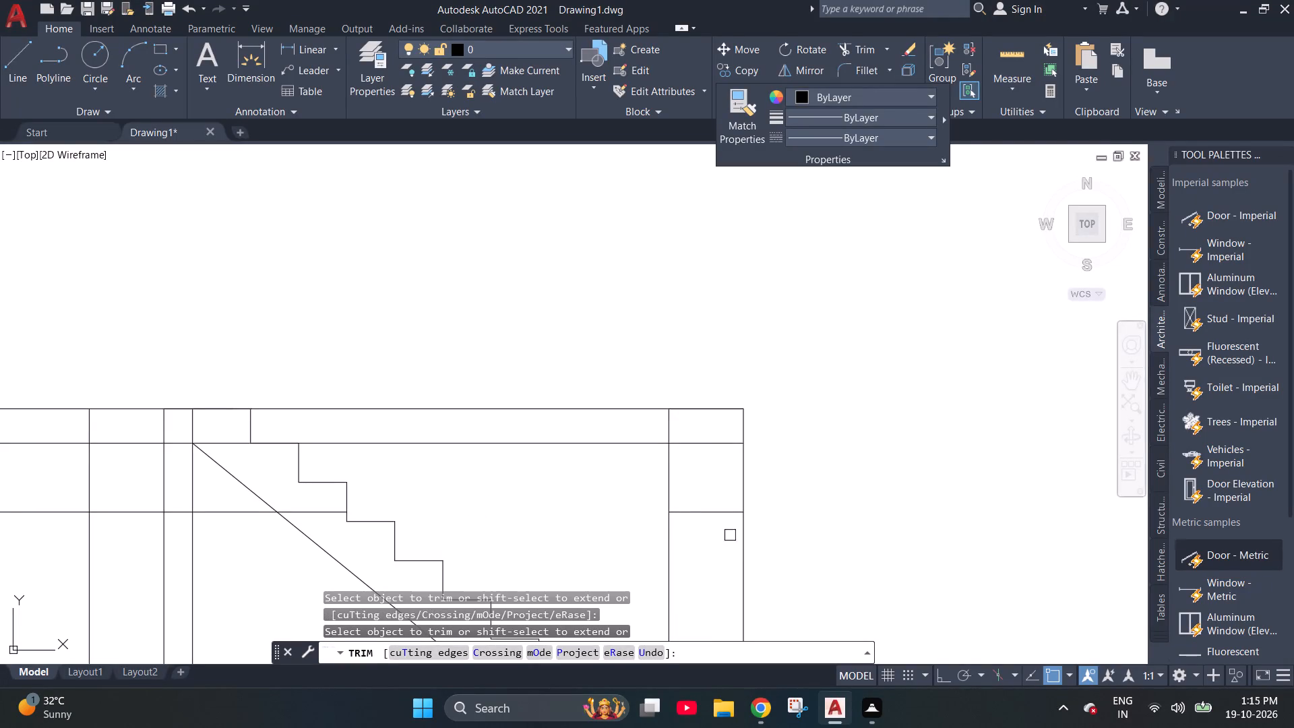
click(721, 520)
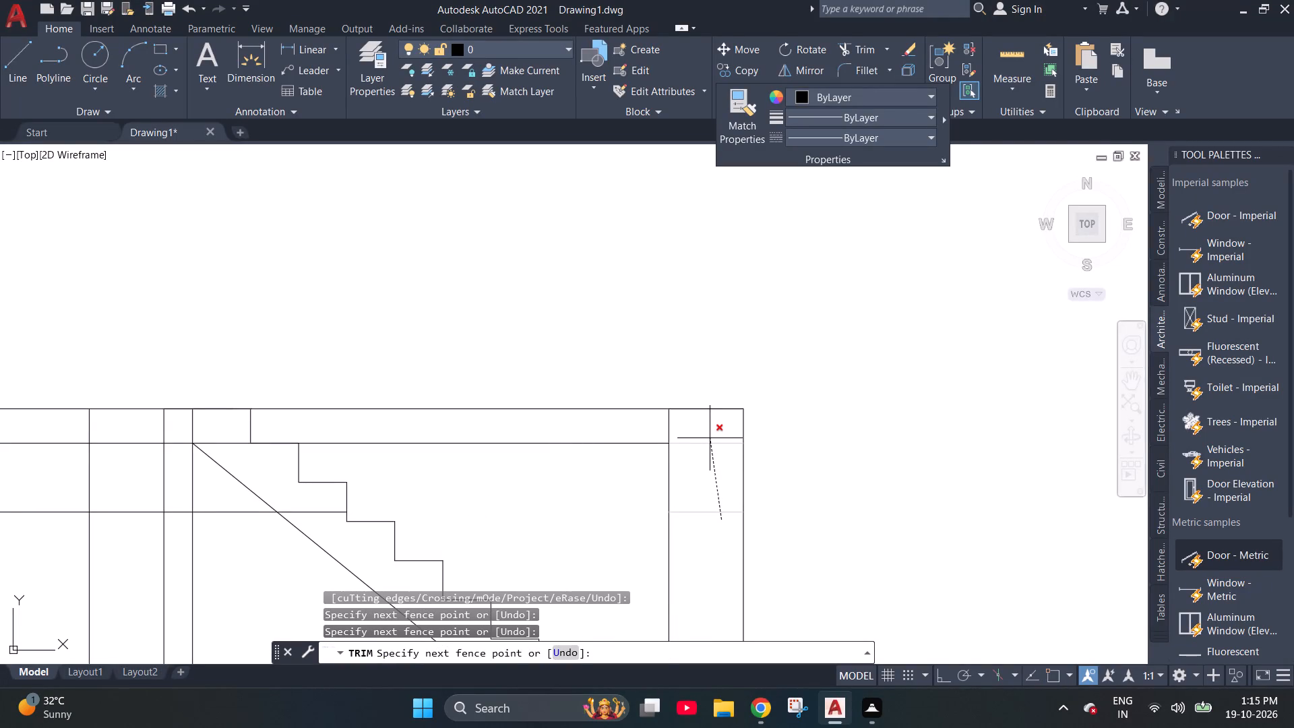
click(710, 438)
click(532, 446)
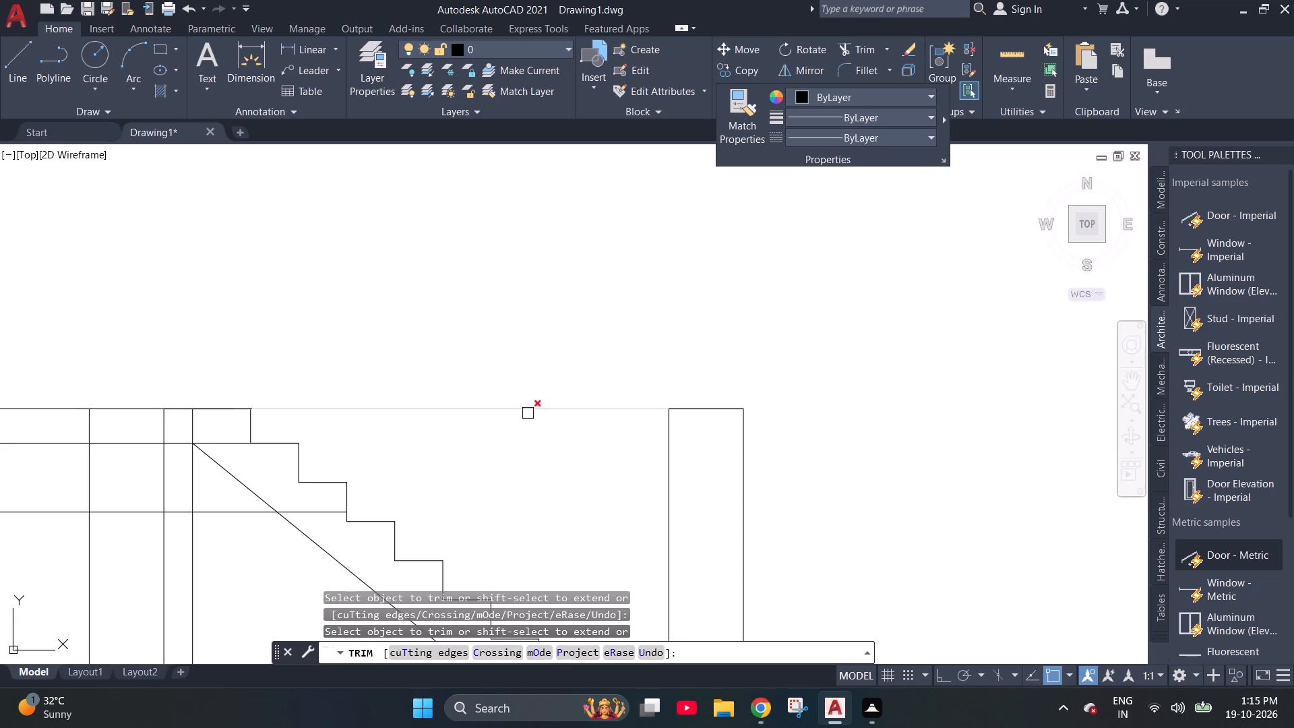
click(528, 413)
Trim the excess lines at the beam's stair side, including the extra vertical line and the slab underside inside the second flight.
click(326, 513)
click(235, 514)
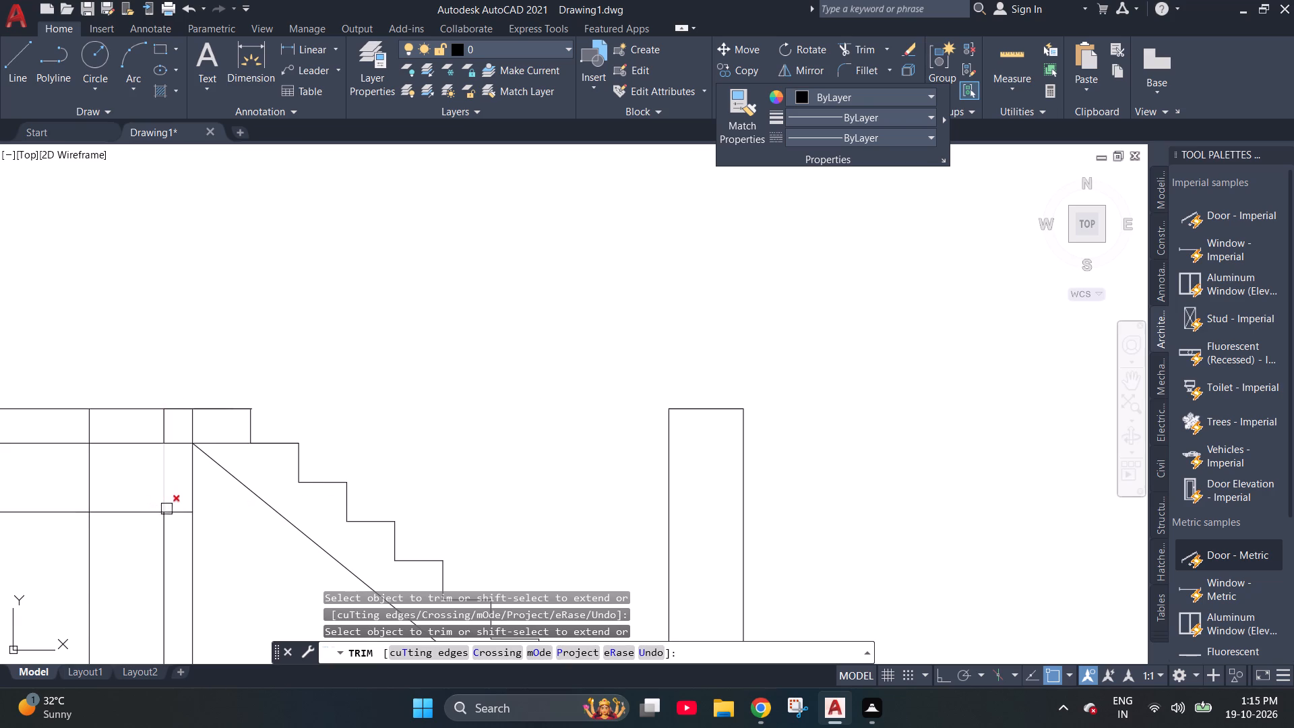
scroll(226, 500, down, 2)
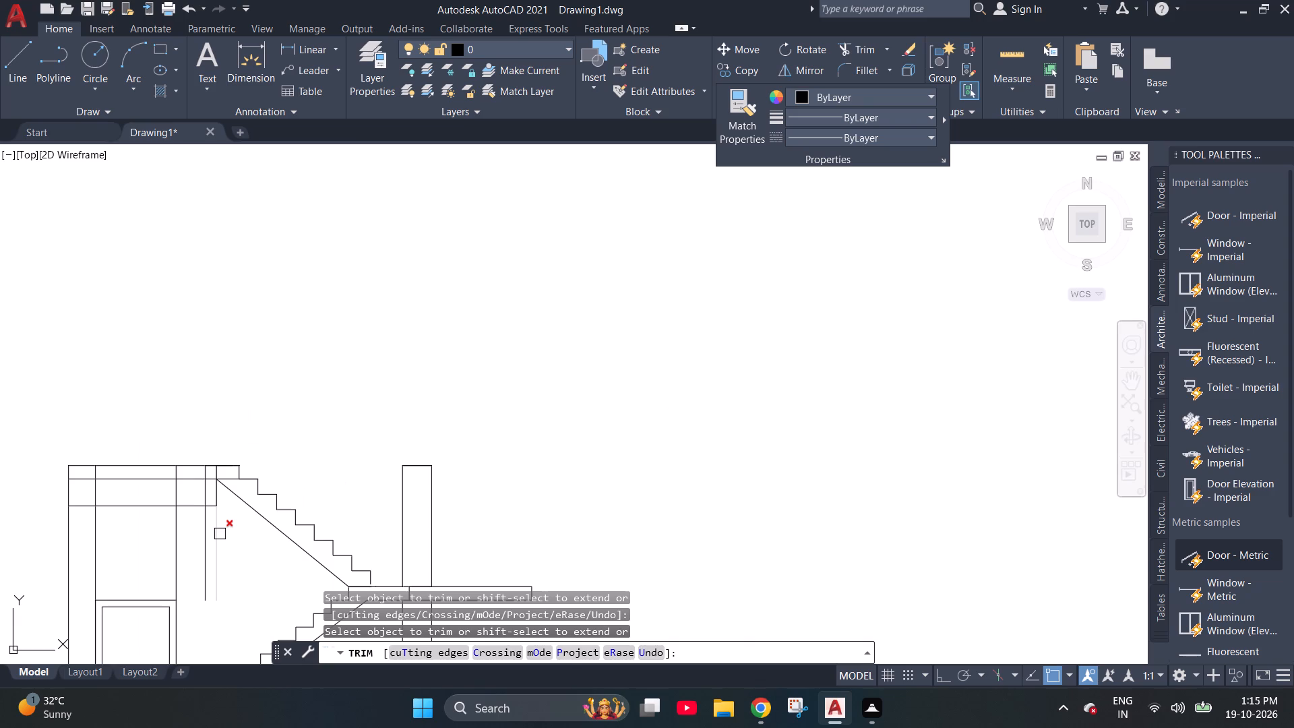
scroll(227, 556, up, 2)
click(202, 468)
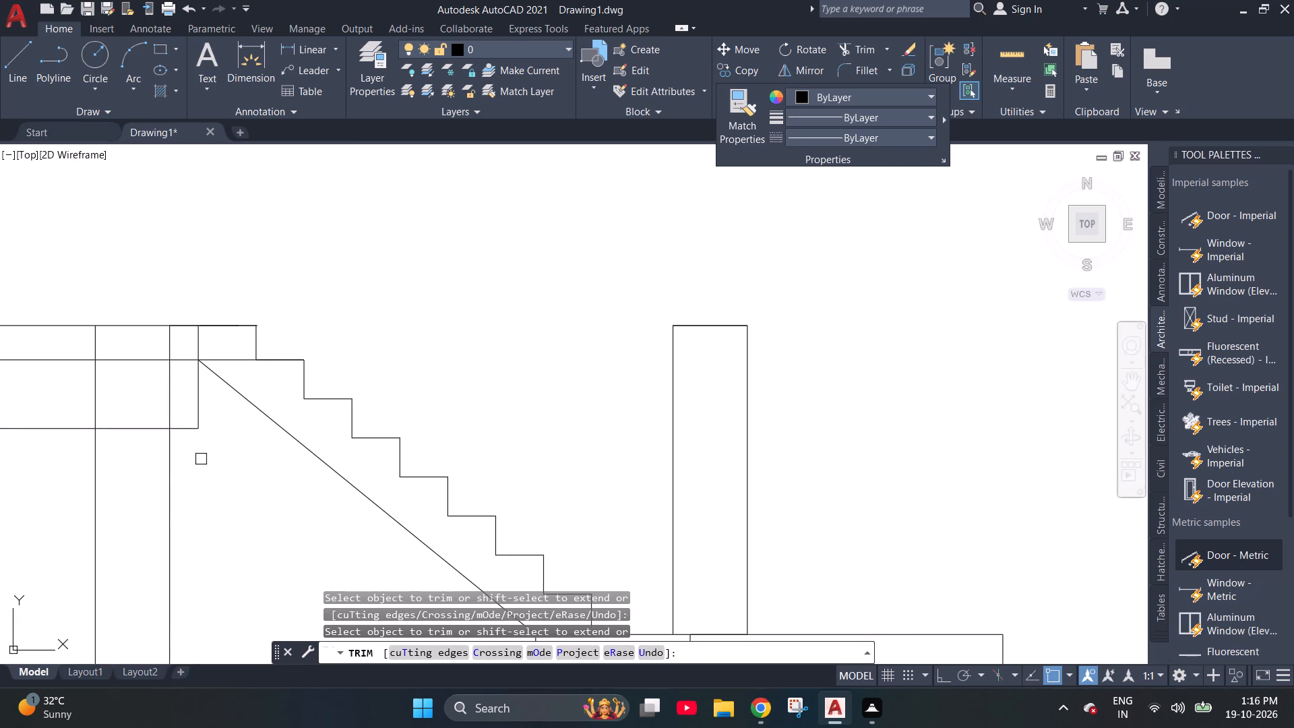
click(195, 398)
click(197, 348)
click(165, 340)
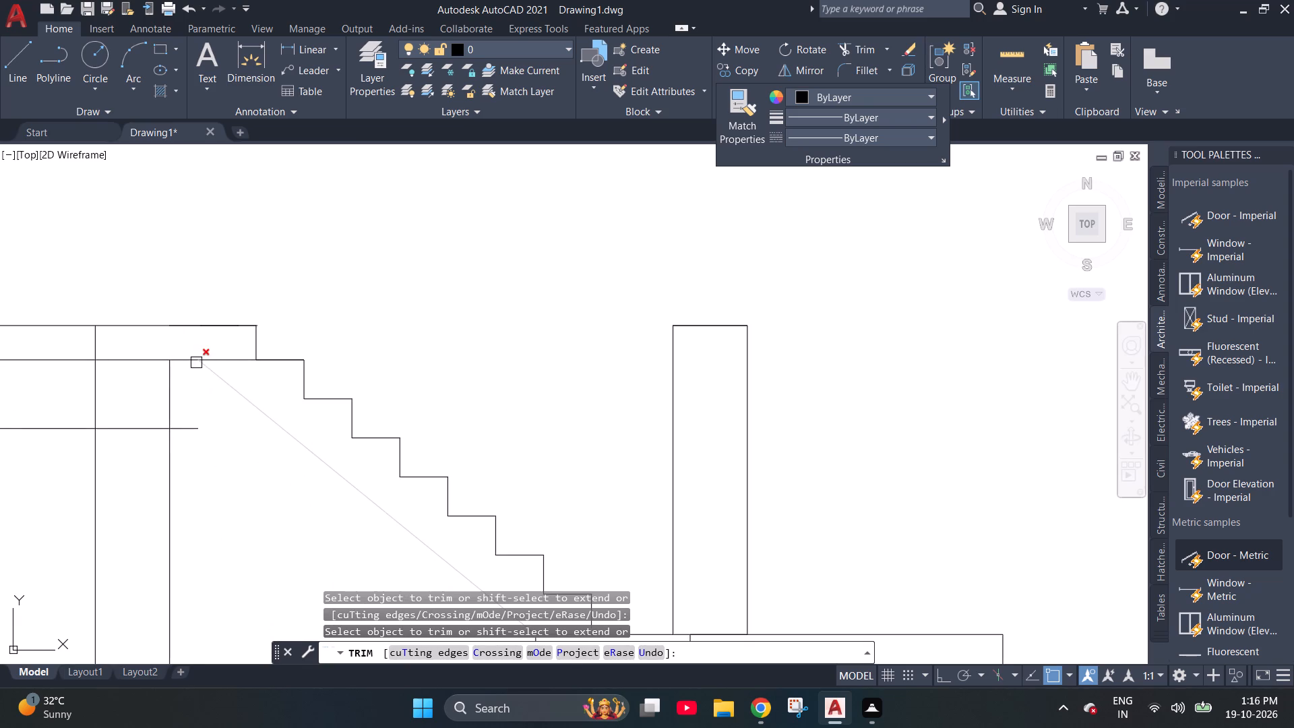
click(230, 364)
click(188, 429)
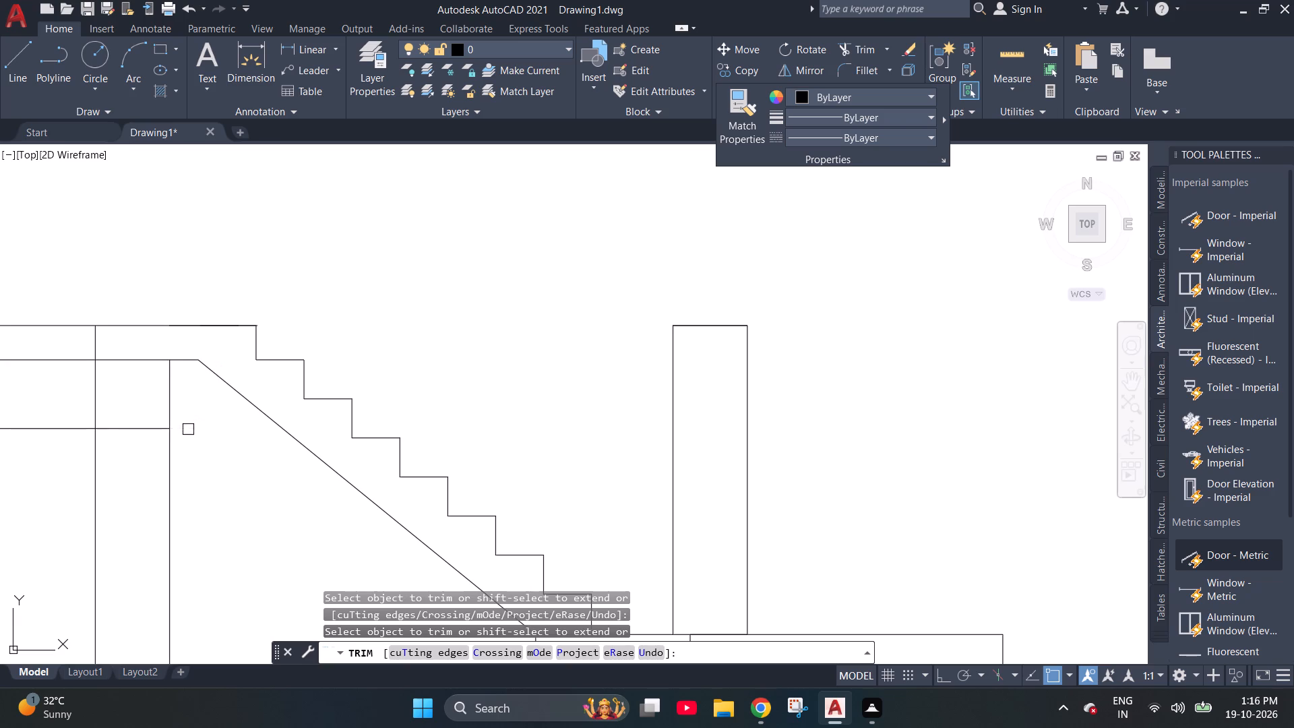
Trim the beam's bottom line toward the door-side wall, its side lines below, and the slab lines crossing it to form a downstand beam.
click(55, 431)
scroll(67, 418, down, 2)
drag(65, 447, 159, 471)
scroll(81, 386, up, 2)
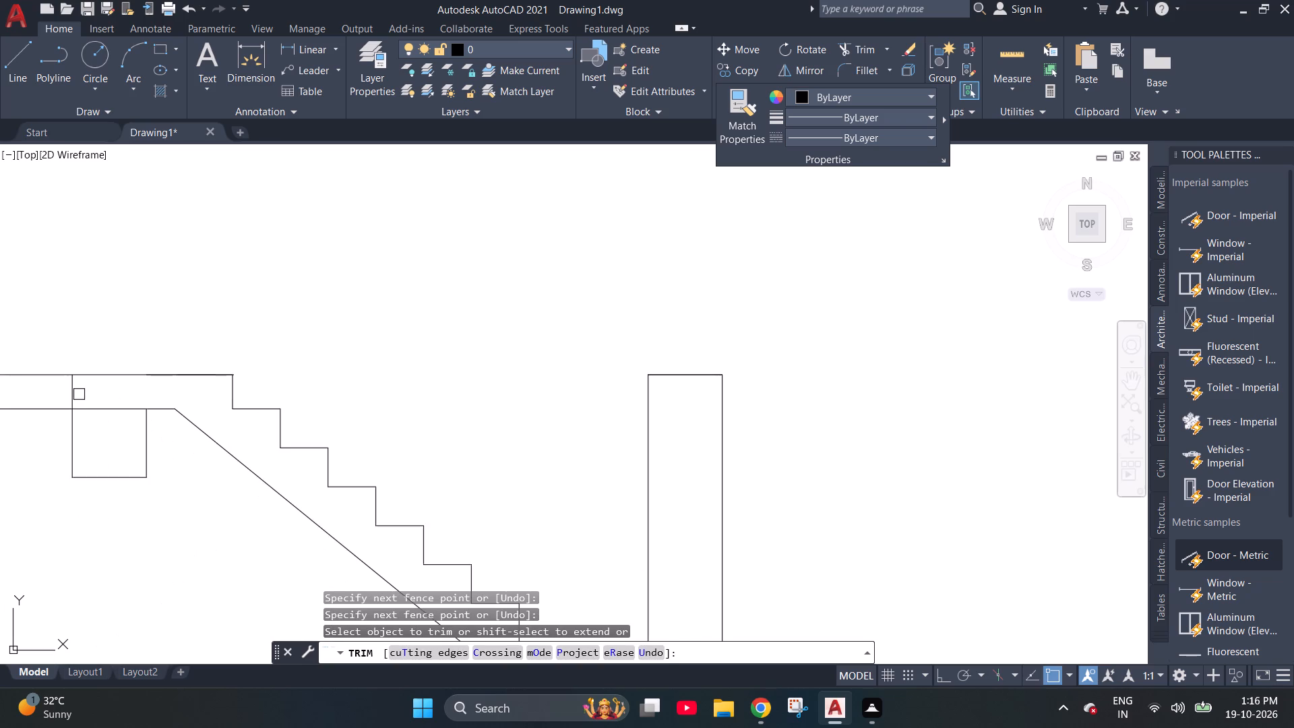
click(76, 398)
click(113, 415)
click(111, 402)
scroll(268, 419, down, 1)
Trim the slab underside inside the door-side wall and the wall's inner line within the slab thickness.
scroll(268, 419, down, 1)
scroll(42, 407, up, 2)
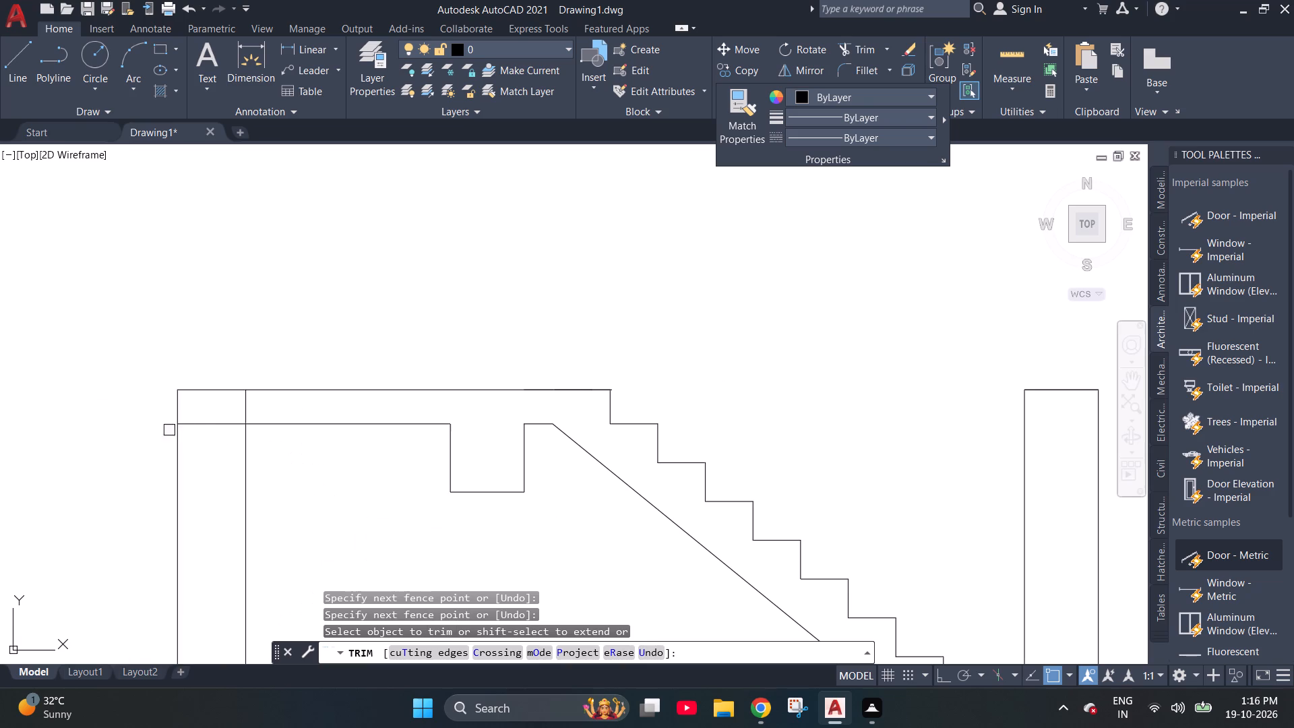
click(207, 423)
click(247, 407)
scroll(155, 371, down, 1)
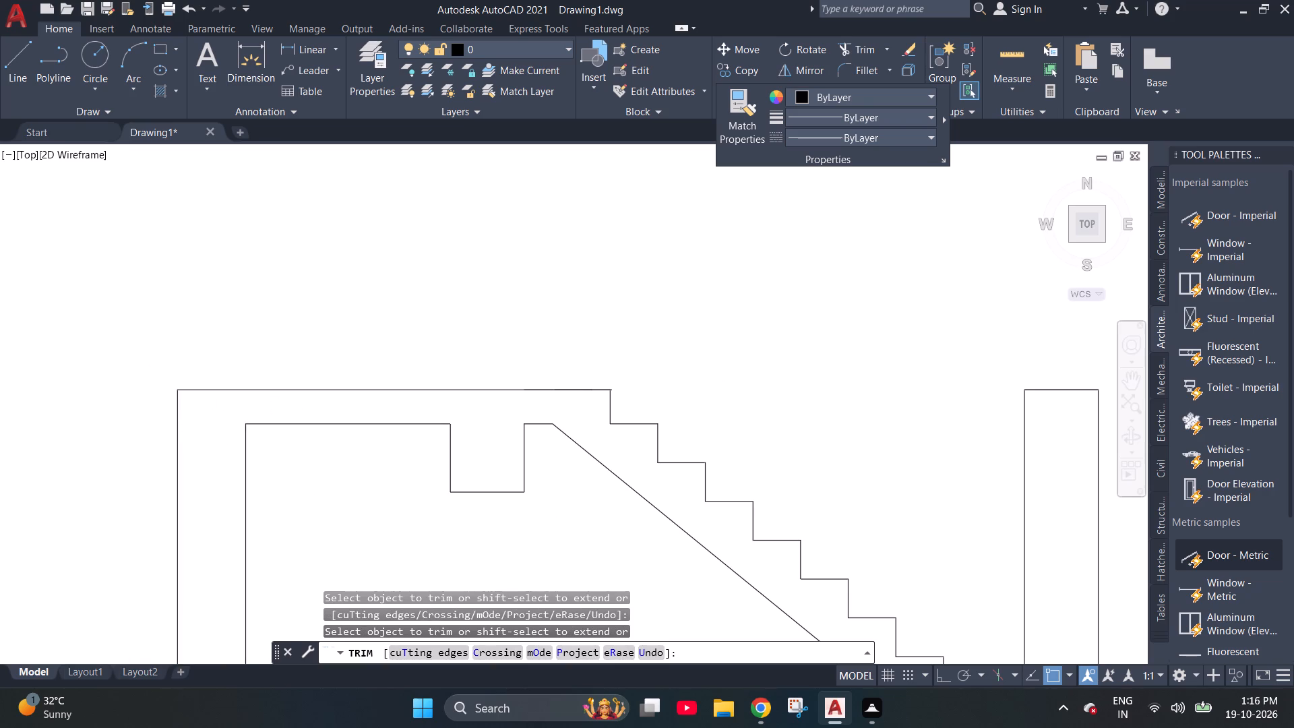
Trim the door-side wall's inner line between the upper slab's underside and the door head.
scroll(155, 371, down, 2)
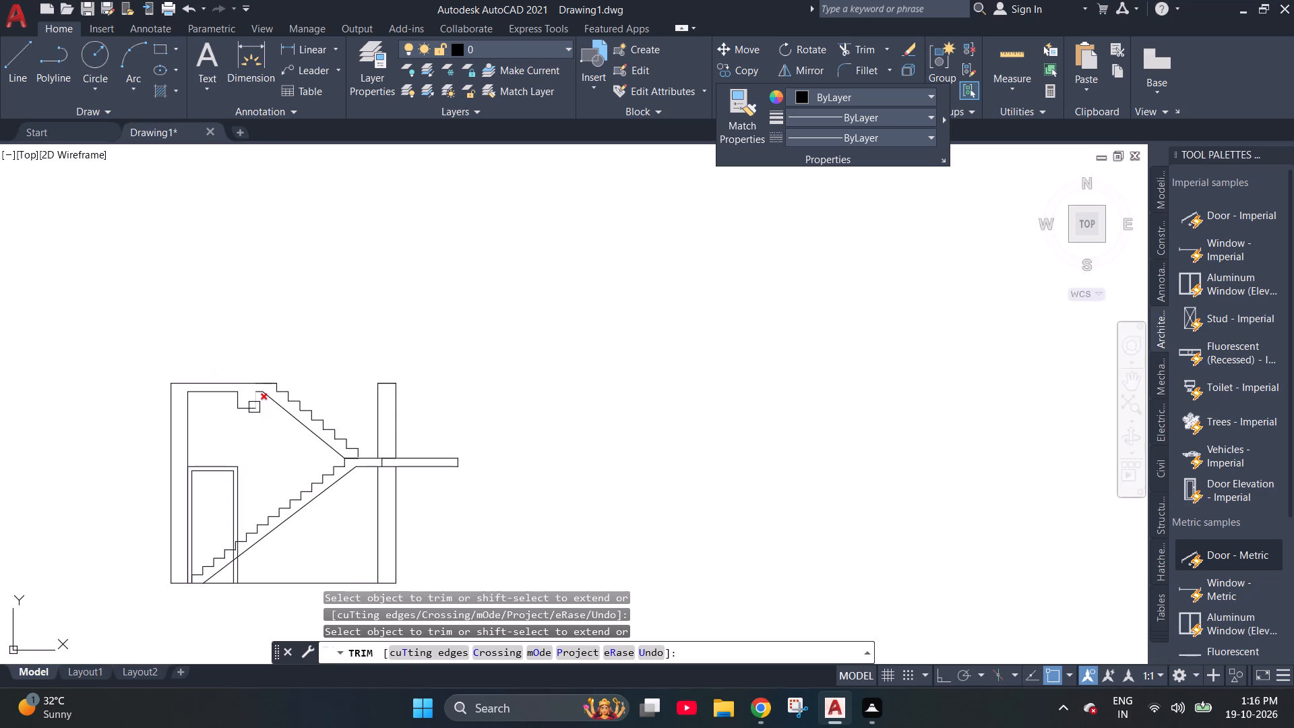
scroll(243, 384, up, 2)
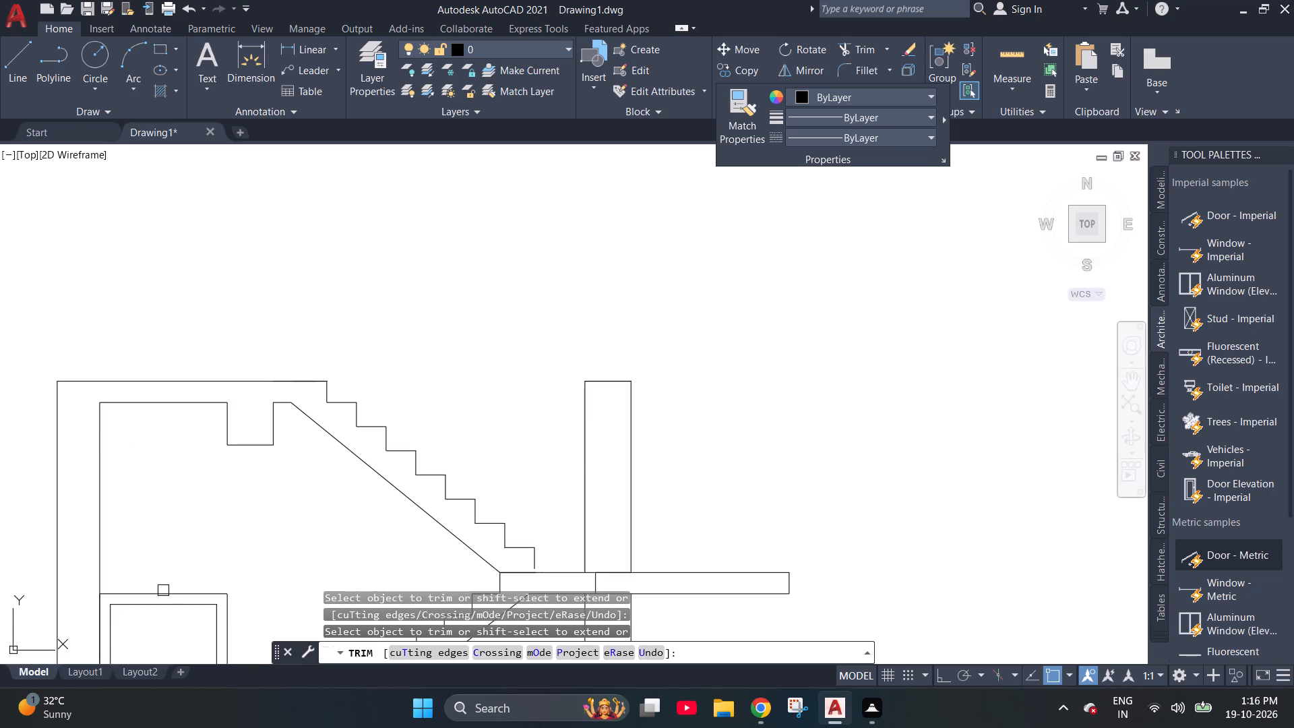
scroll(189, 473, down, 2)
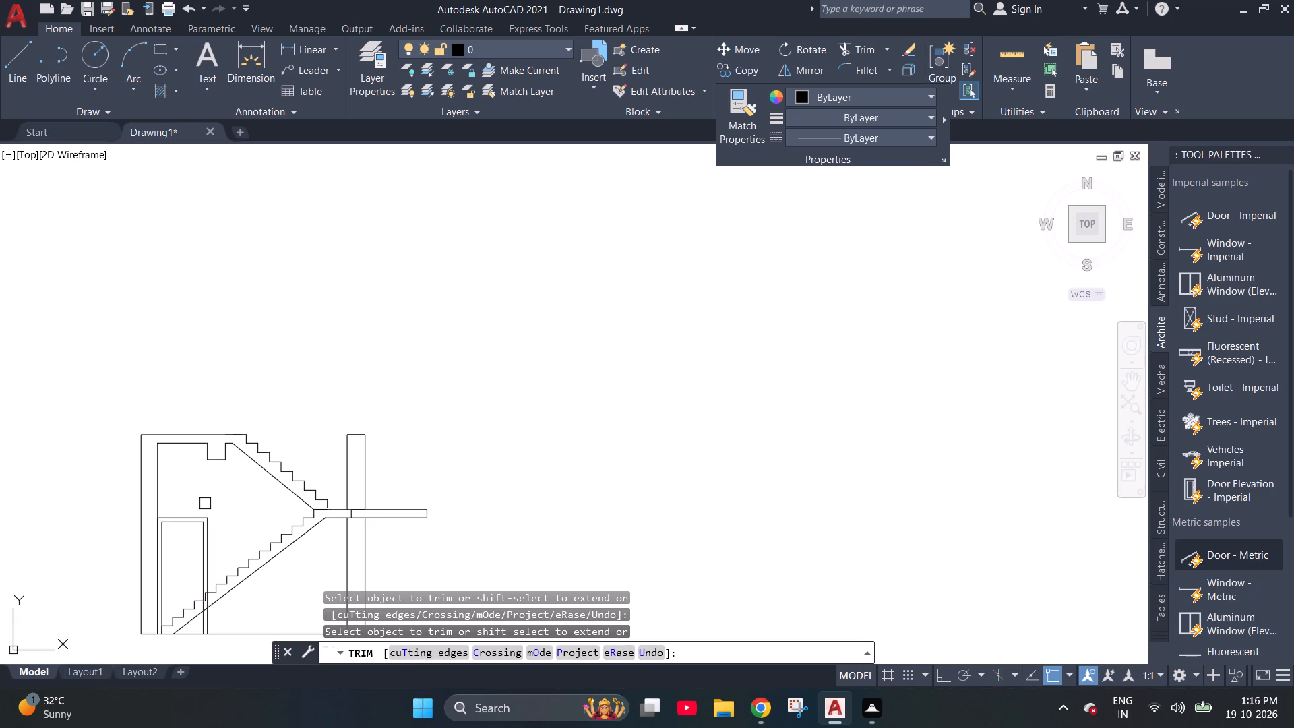
scroll(191, 402, up, 3)
scroll(307, 495, down, 2)
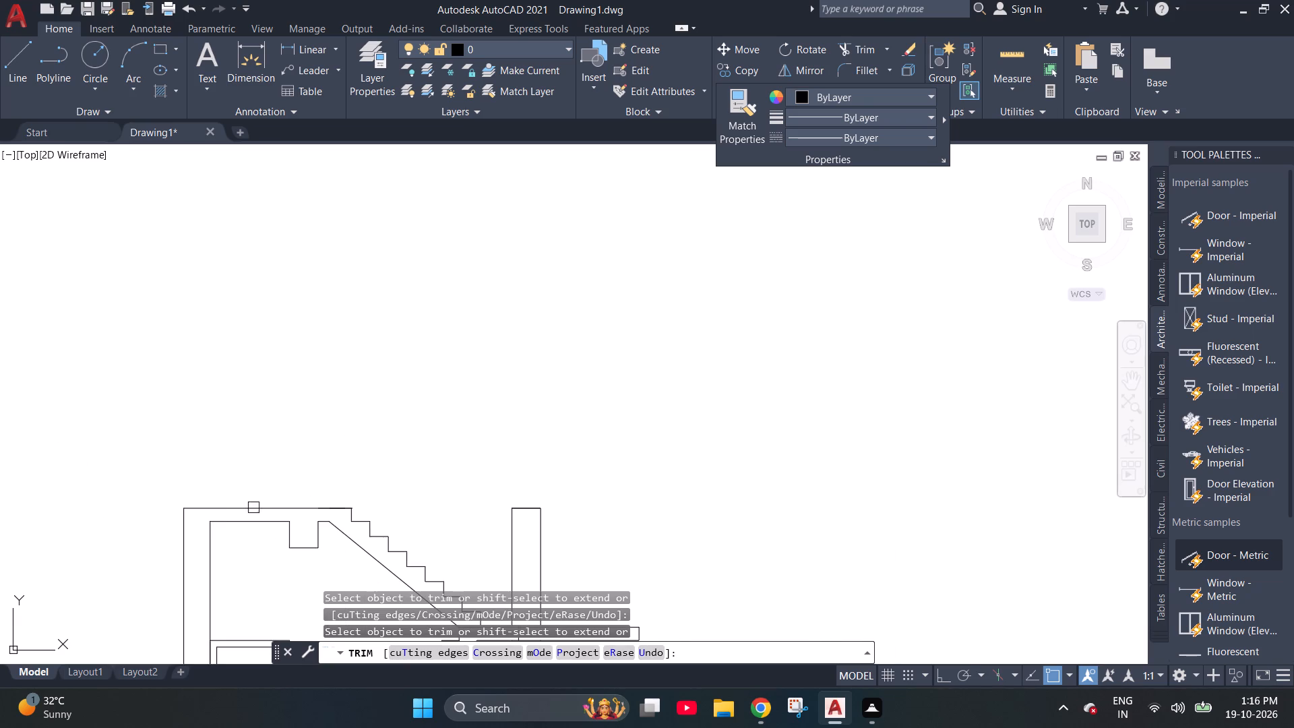
scroll(216, 539, up, 2)
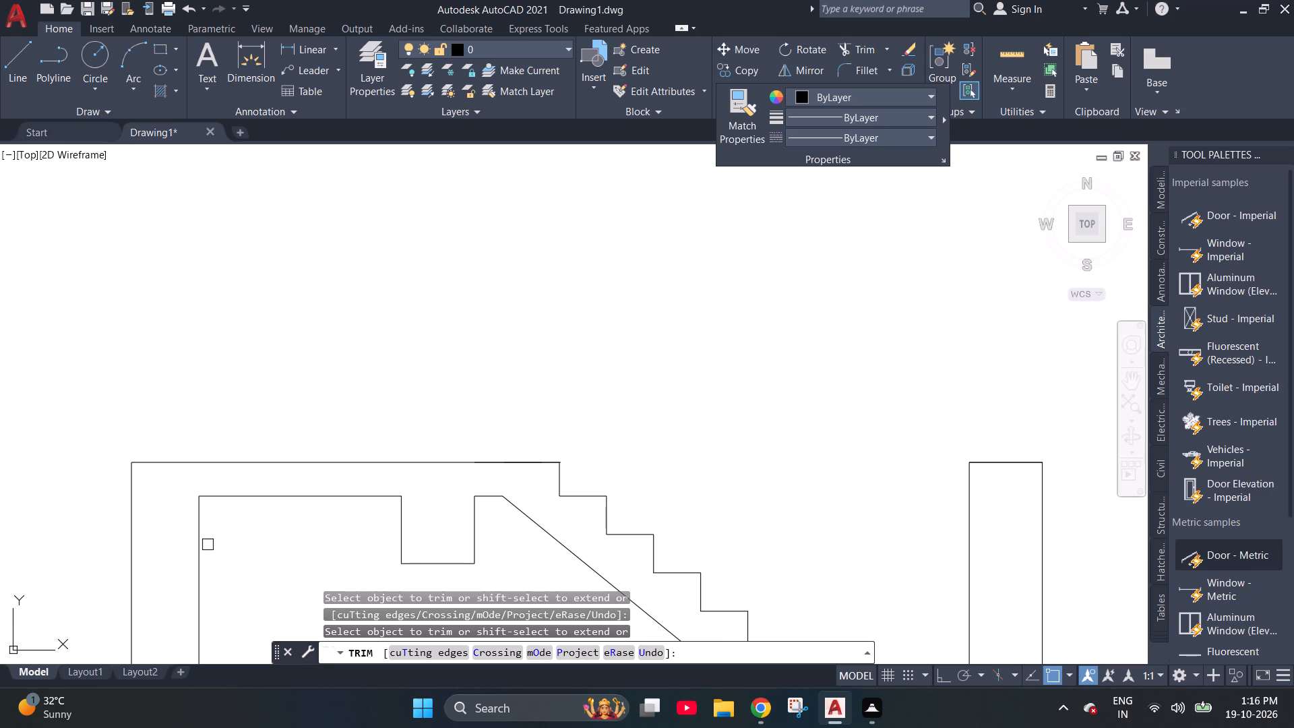
scroll(310, 507, down, 2)
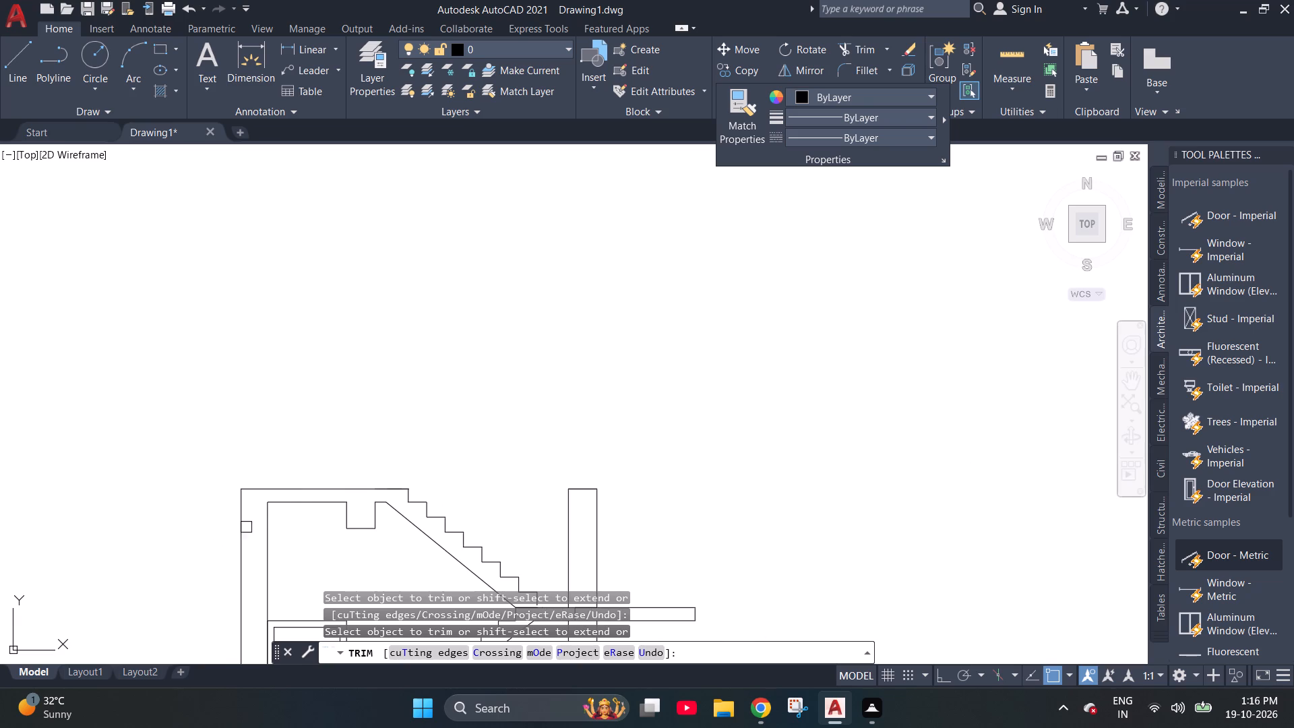
click(269, 535)
scroll(169, 429, down, 3)
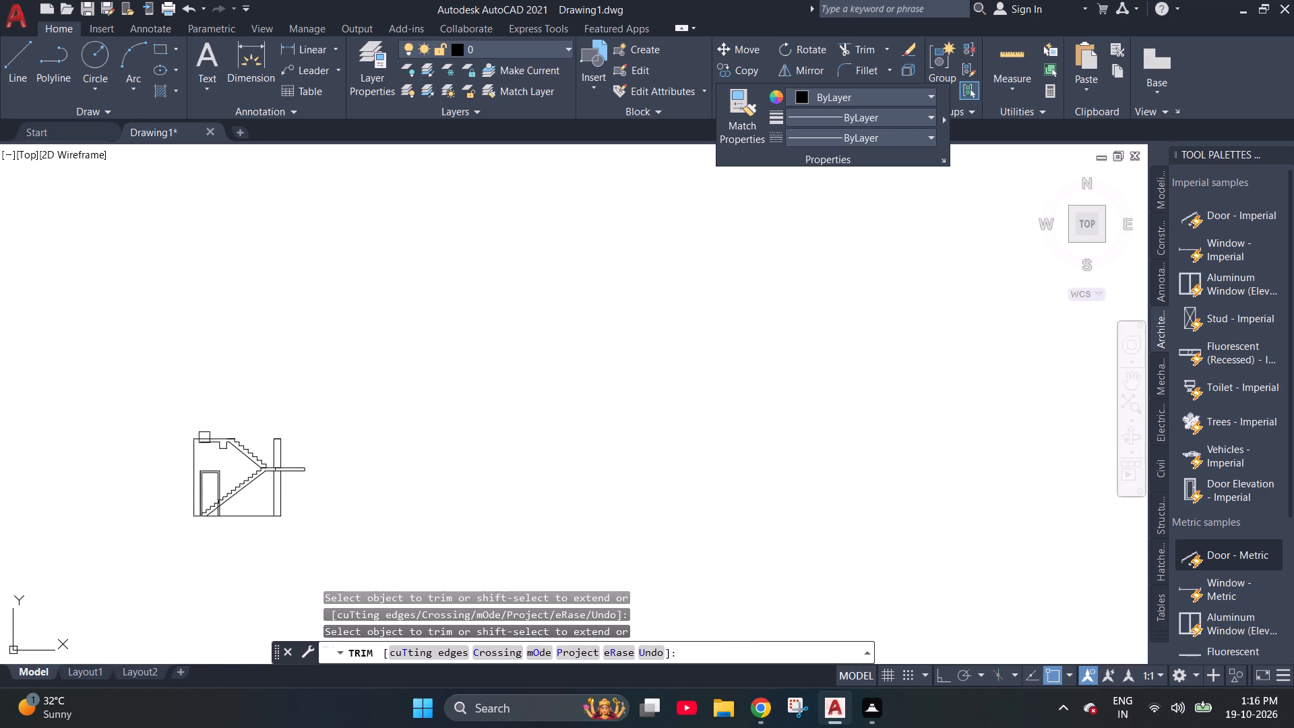
scroll(210, 454, up, 3)
key(Escape)
key(Escape)
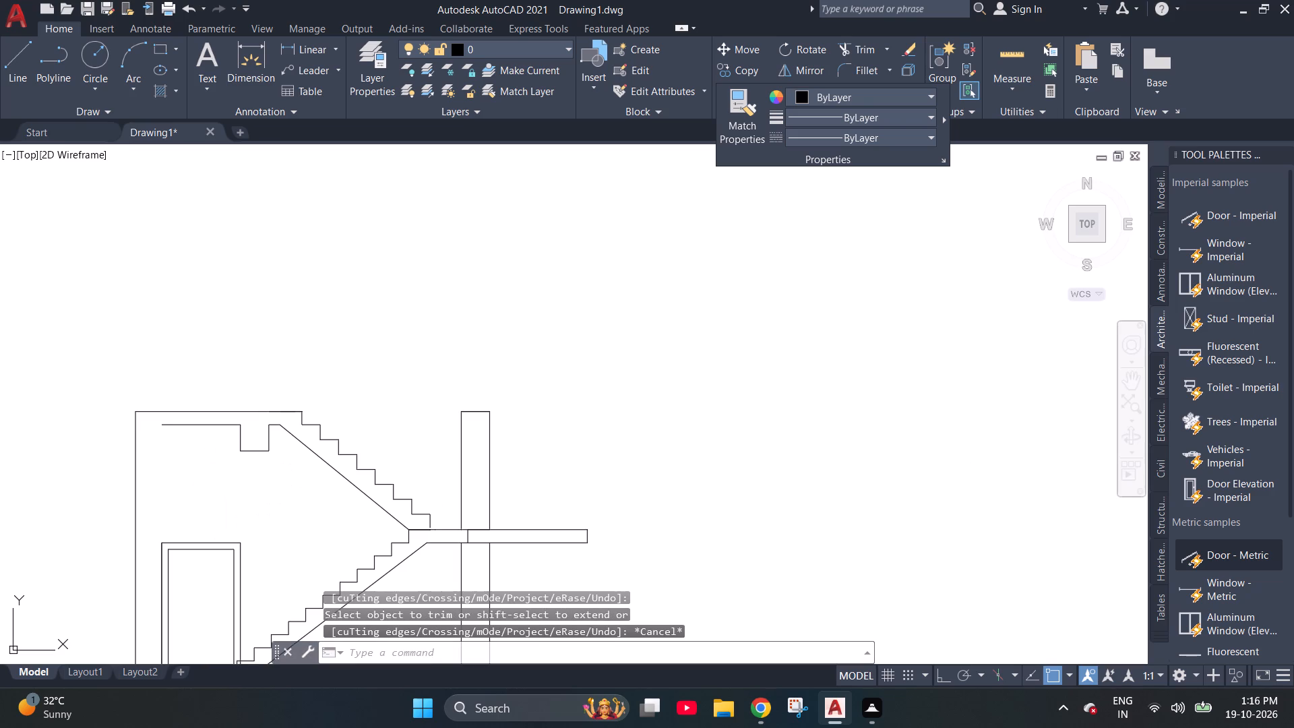
Extend the upper slab's underside line to the outer line of the door-side wall.
text(ex)
key(Return)
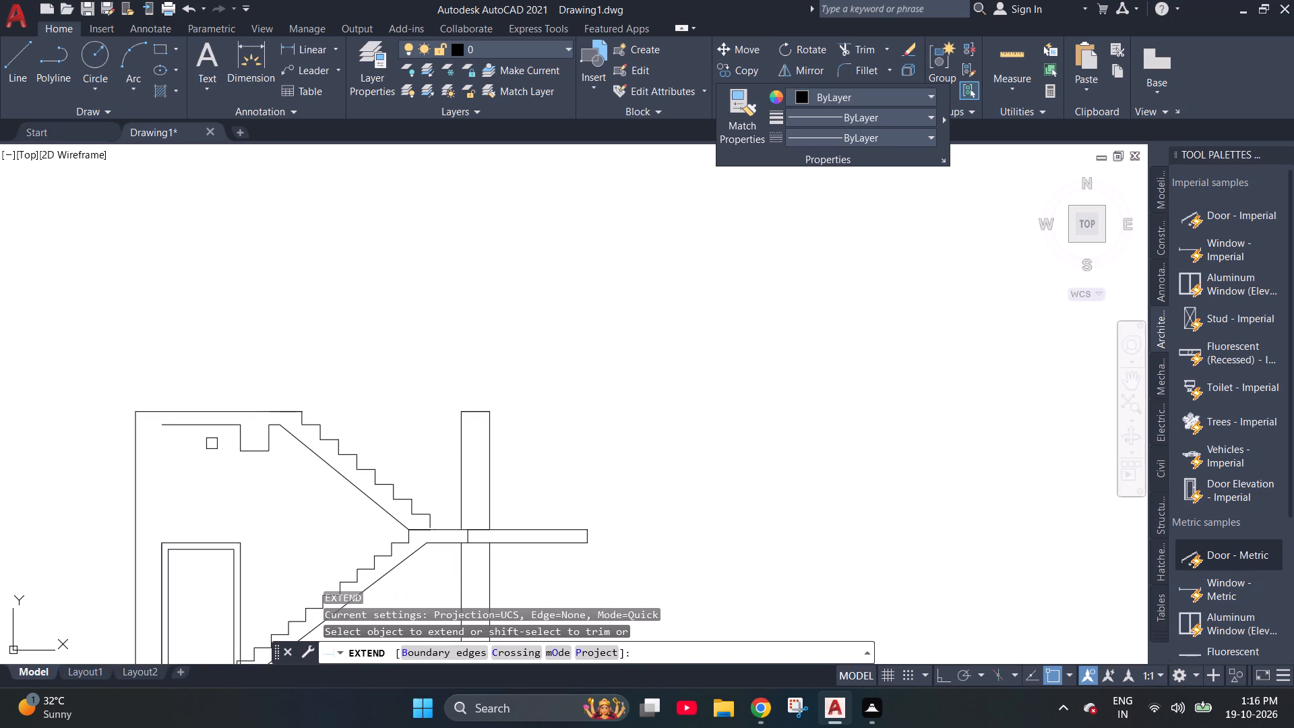
click(197, 426)
scroll(260, 503, down, 2)
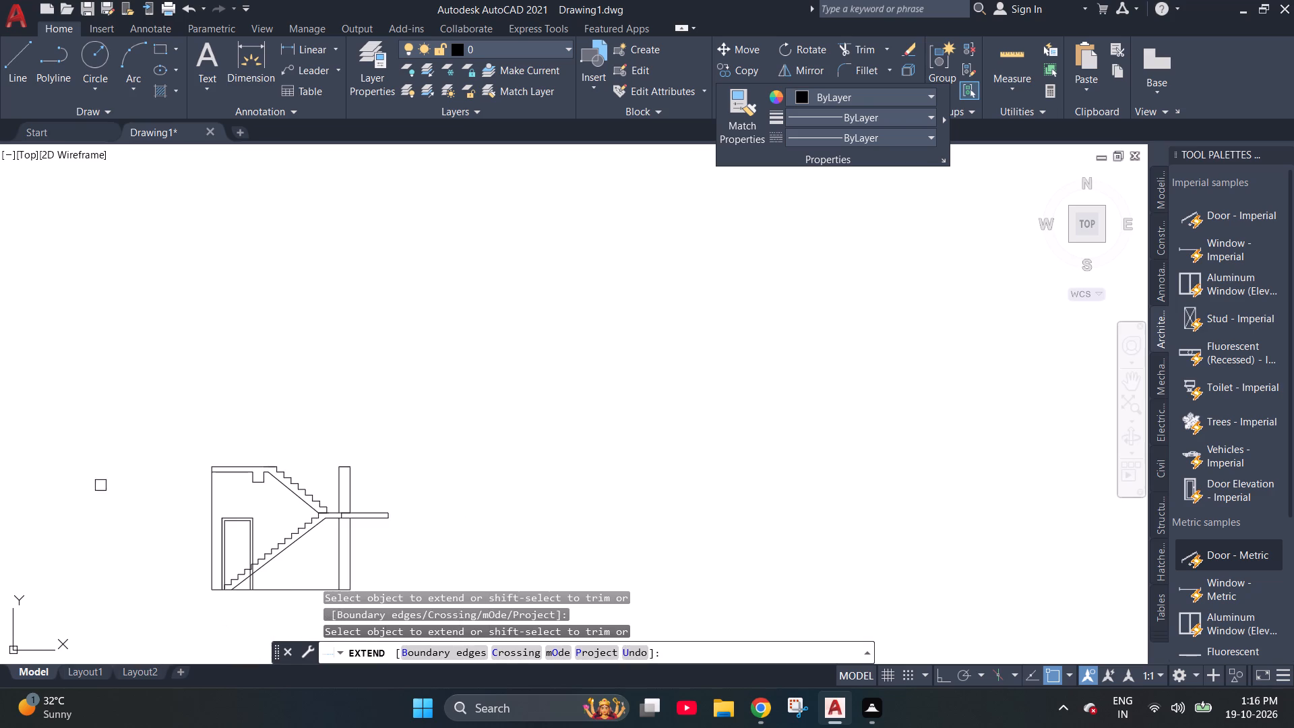
scroll(319, 579, up, 2)
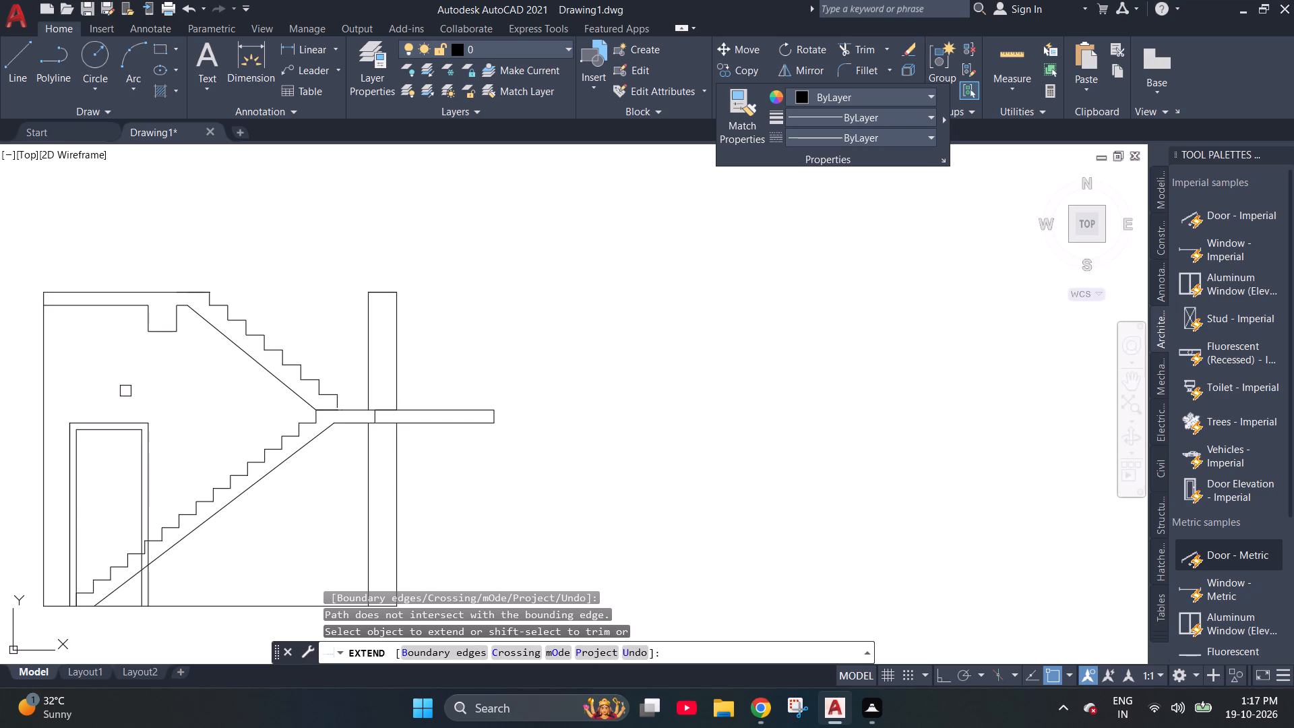
Extend both side lines of the downstand beam up to the upper slab's top line.
key(Escape)
key(Escape)
key(Escape)
text(ex)
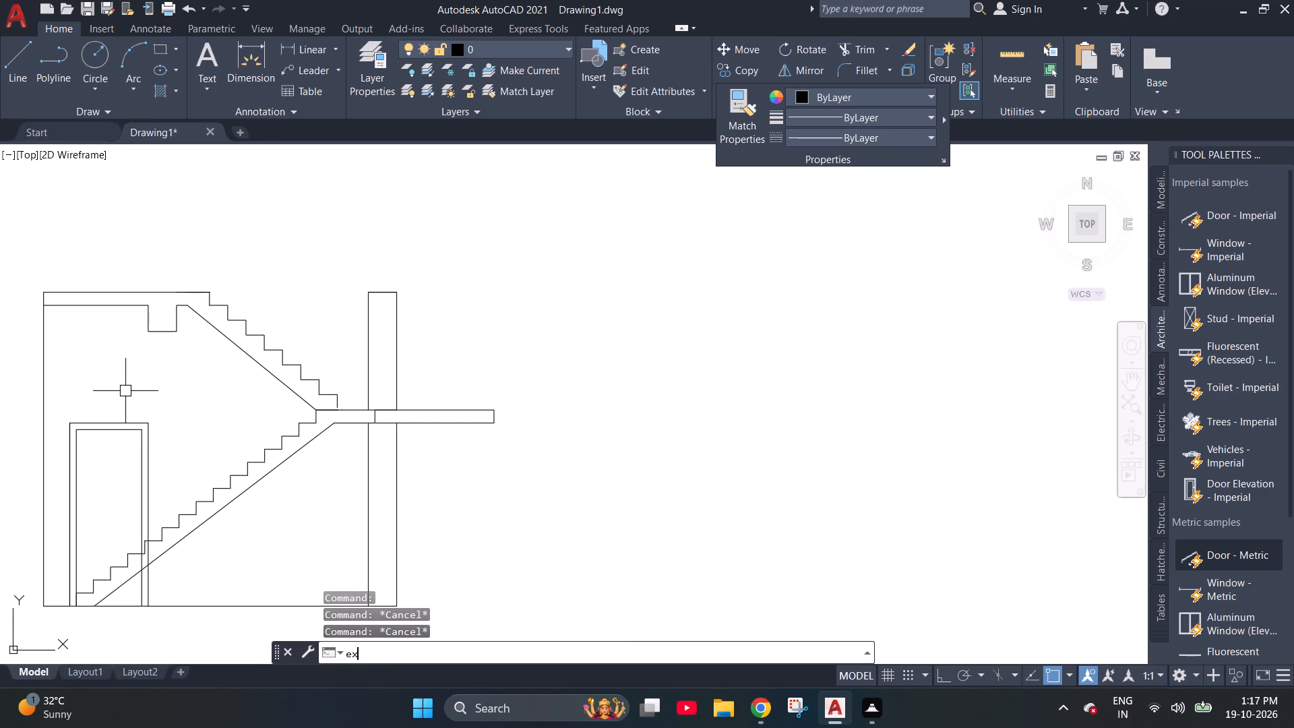
key(Return)
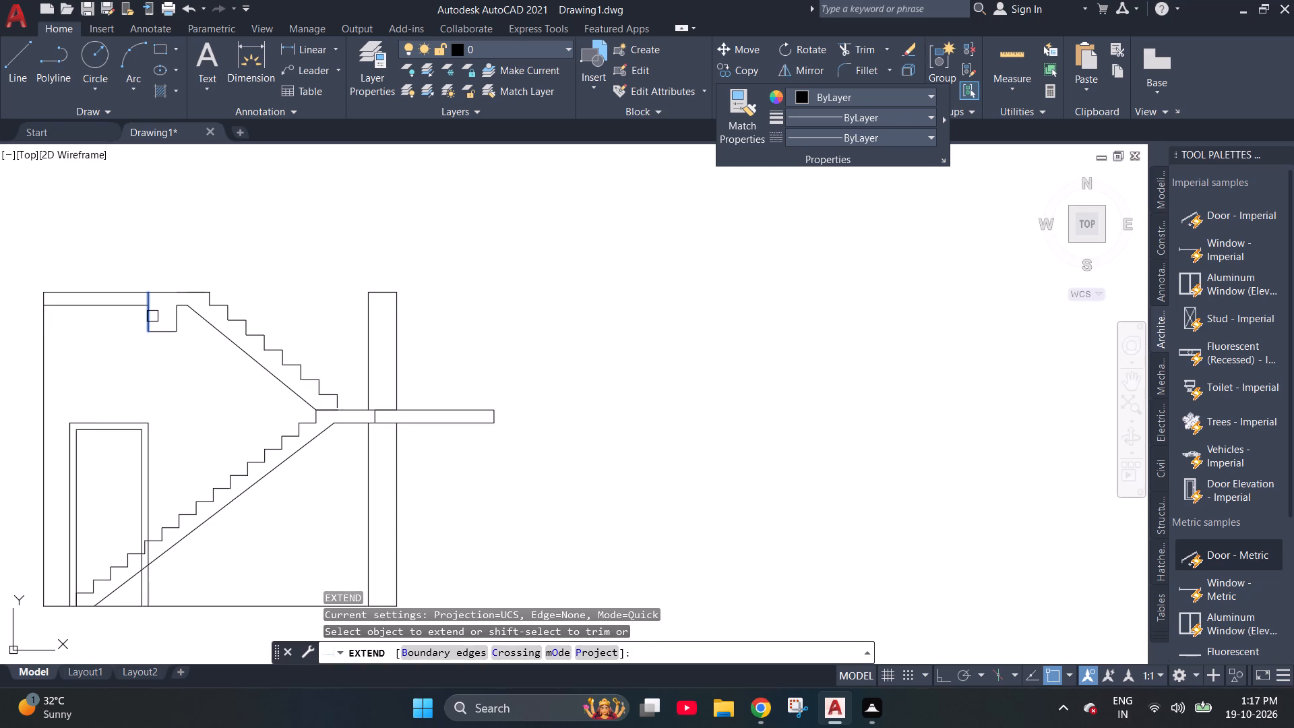
click(152, 316)
click(177, 316)
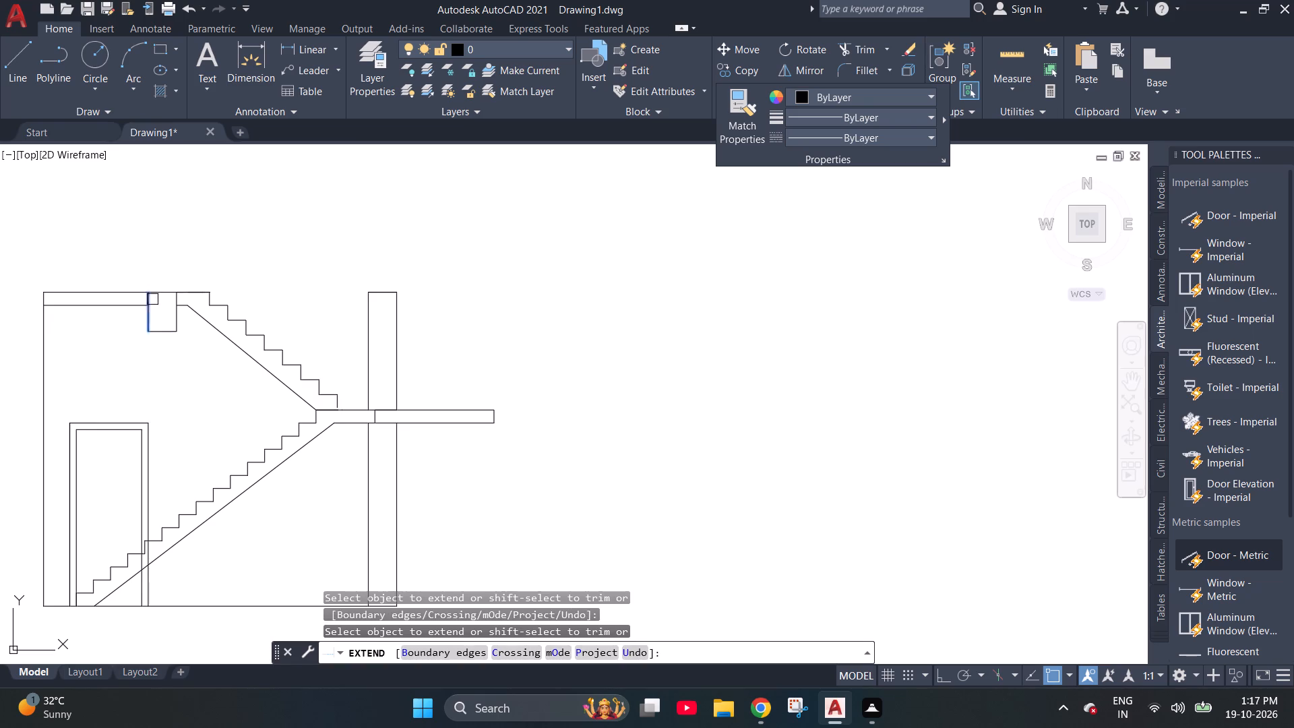
key(Escape)
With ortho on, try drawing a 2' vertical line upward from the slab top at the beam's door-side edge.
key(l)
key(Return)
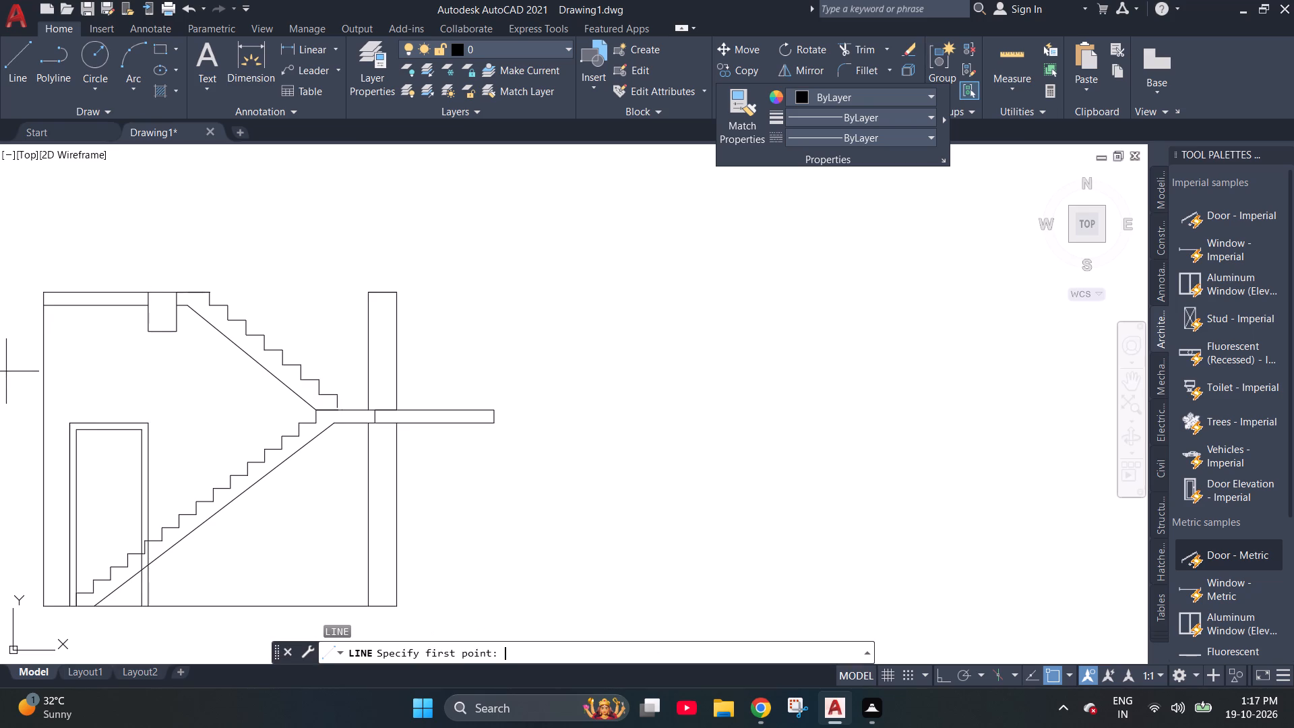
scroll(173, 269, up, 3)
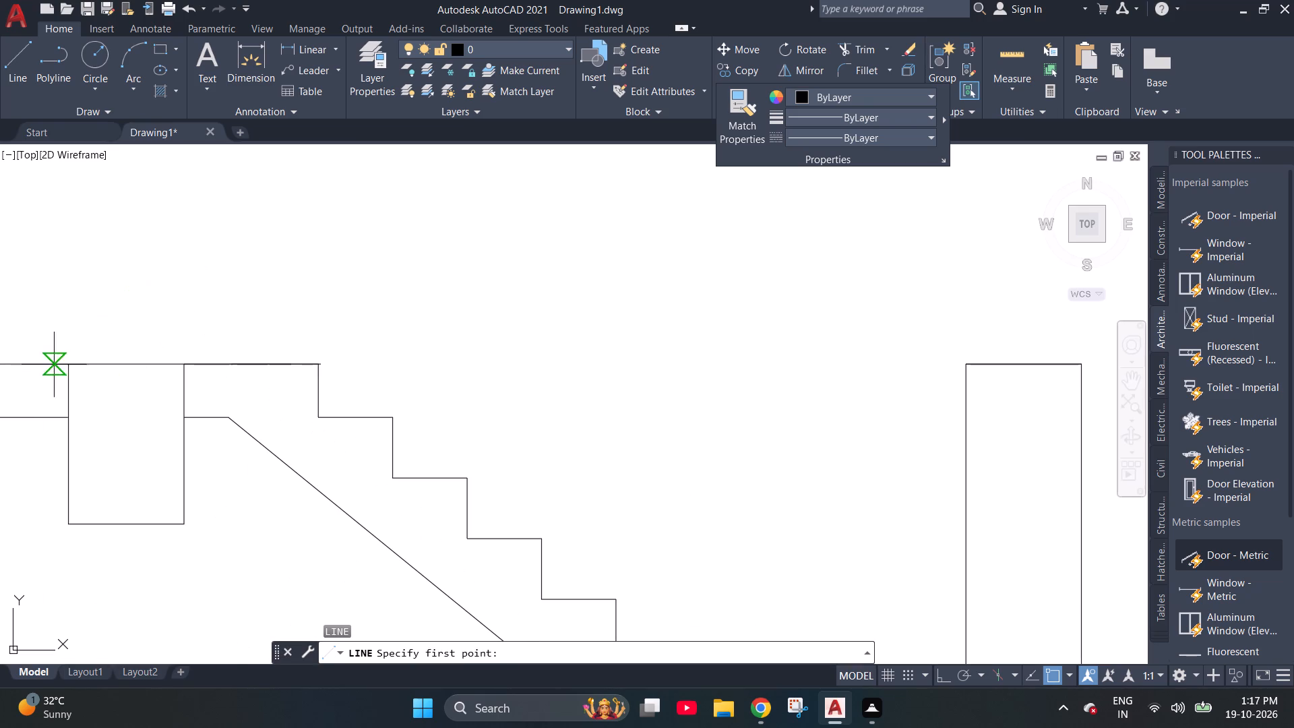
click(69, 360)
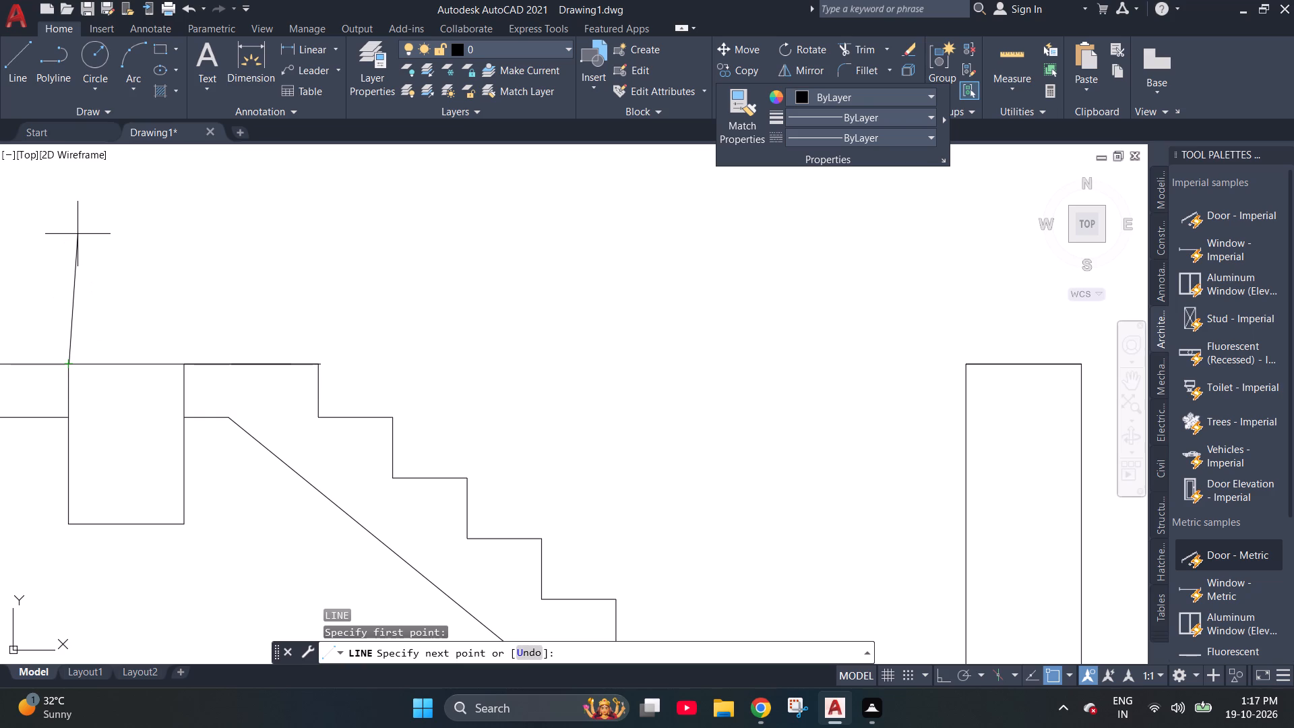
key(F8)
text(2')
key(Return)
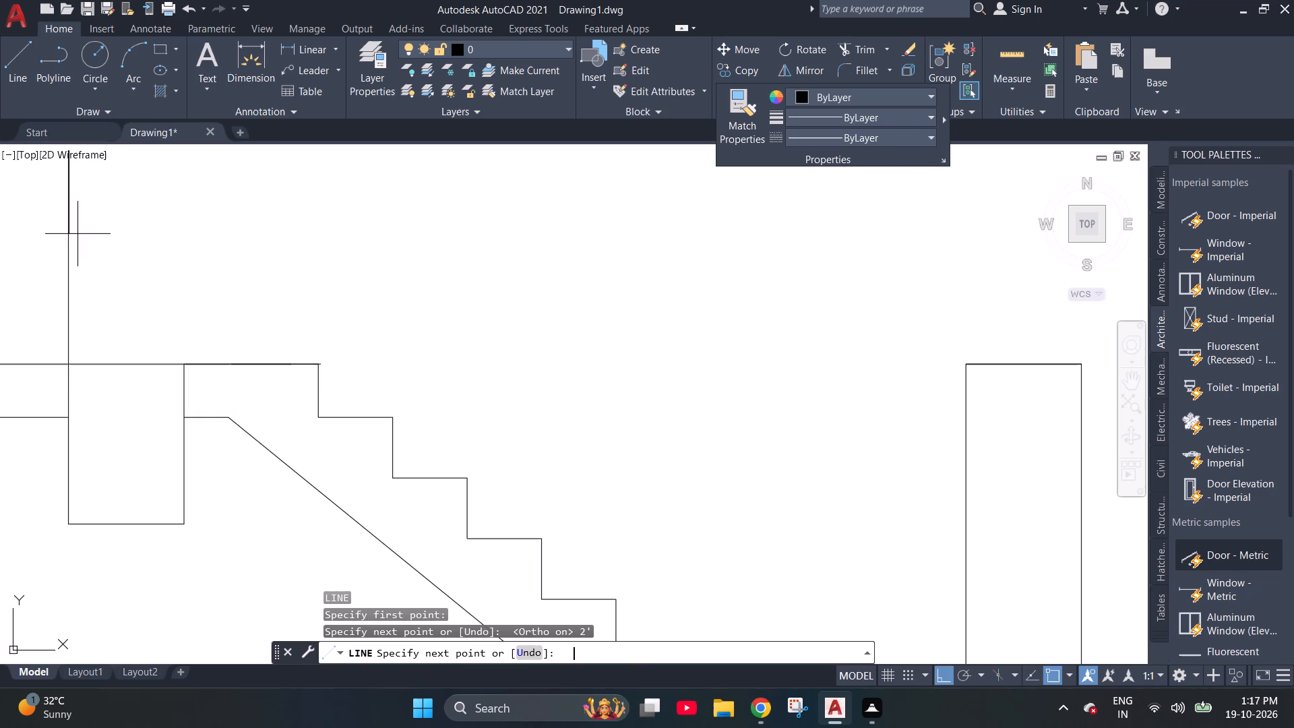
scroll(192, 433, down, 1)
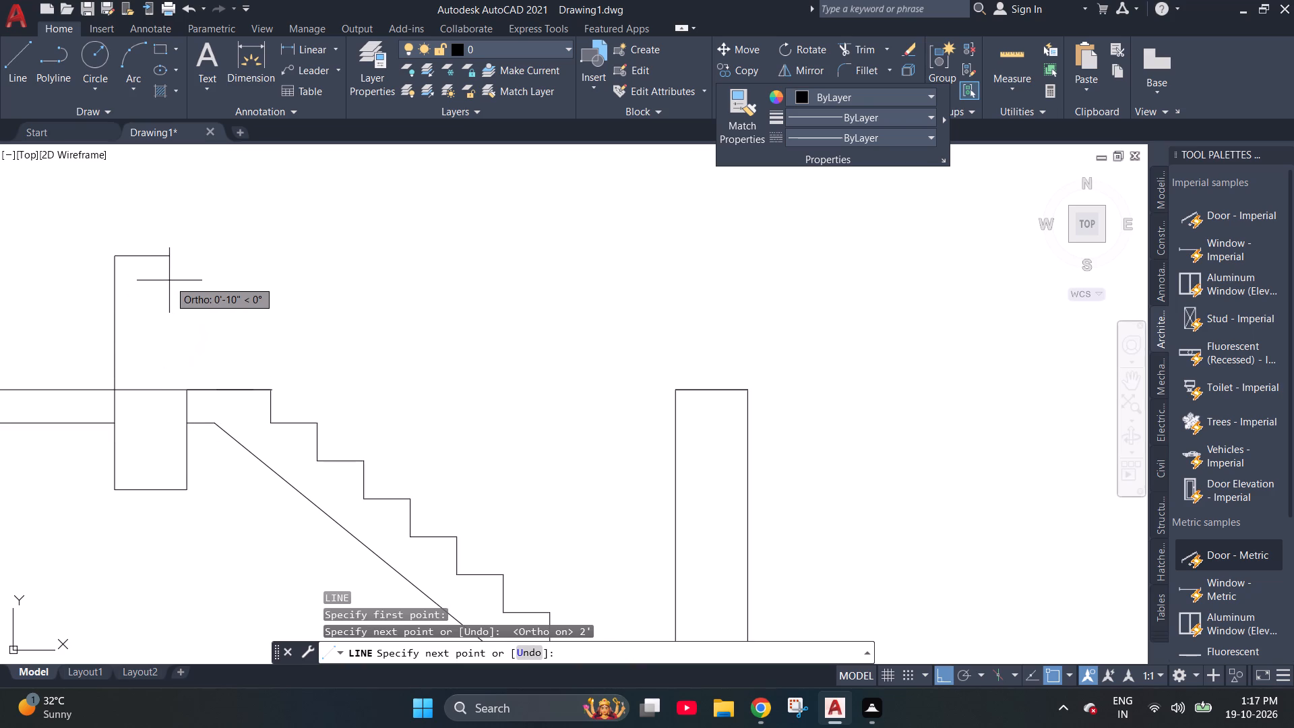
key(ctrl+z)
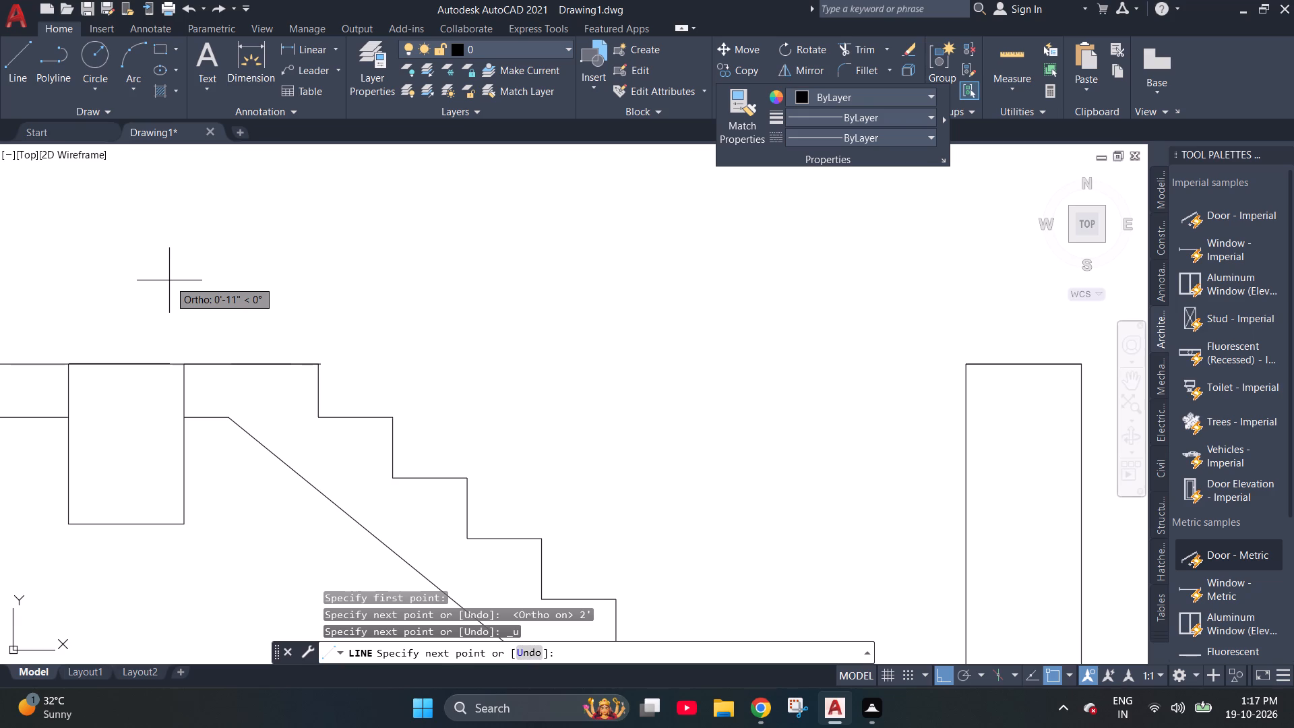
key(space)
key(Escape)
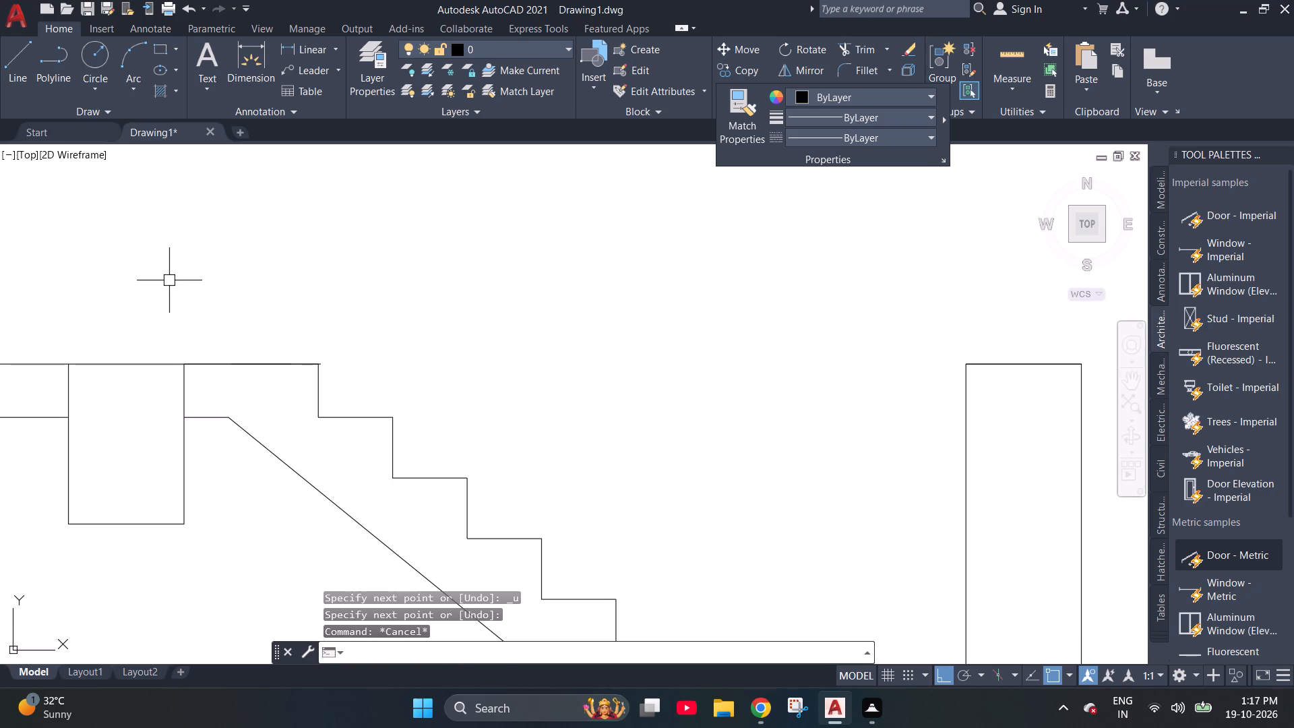
Draw an upstand outline 1.5' high and 1'1" wide on the upper slab, directly above the downstand beam.
key(l)
key(Return)
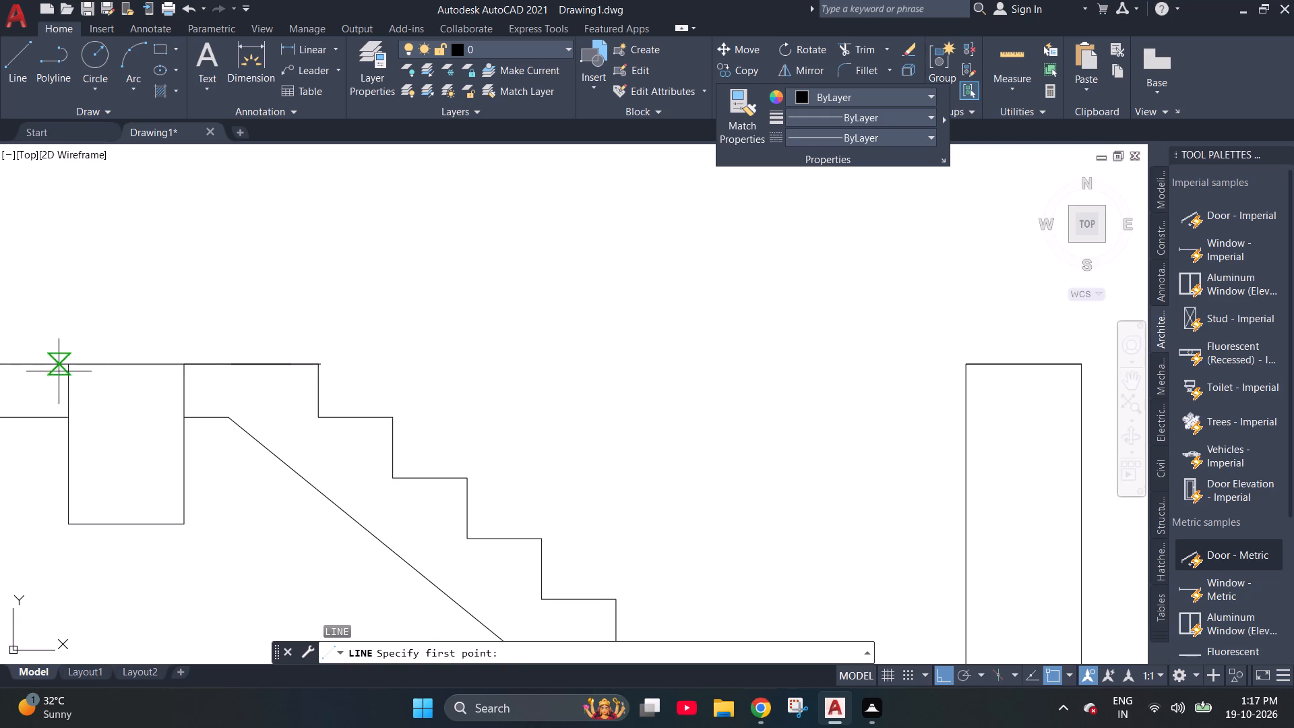
click(68, 369)
text(1.5')
key(Return)
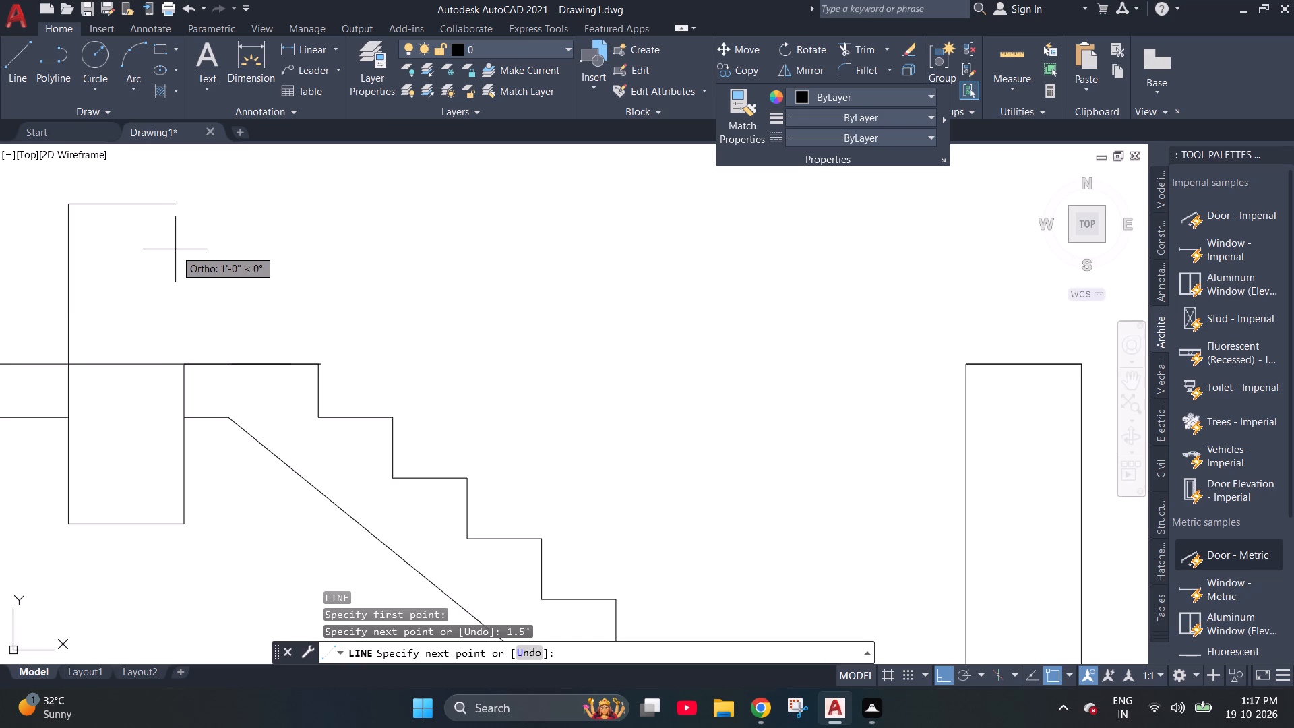
text(1'1')
key(BackSpace)
key(shift+quotedbl)
key(Return)
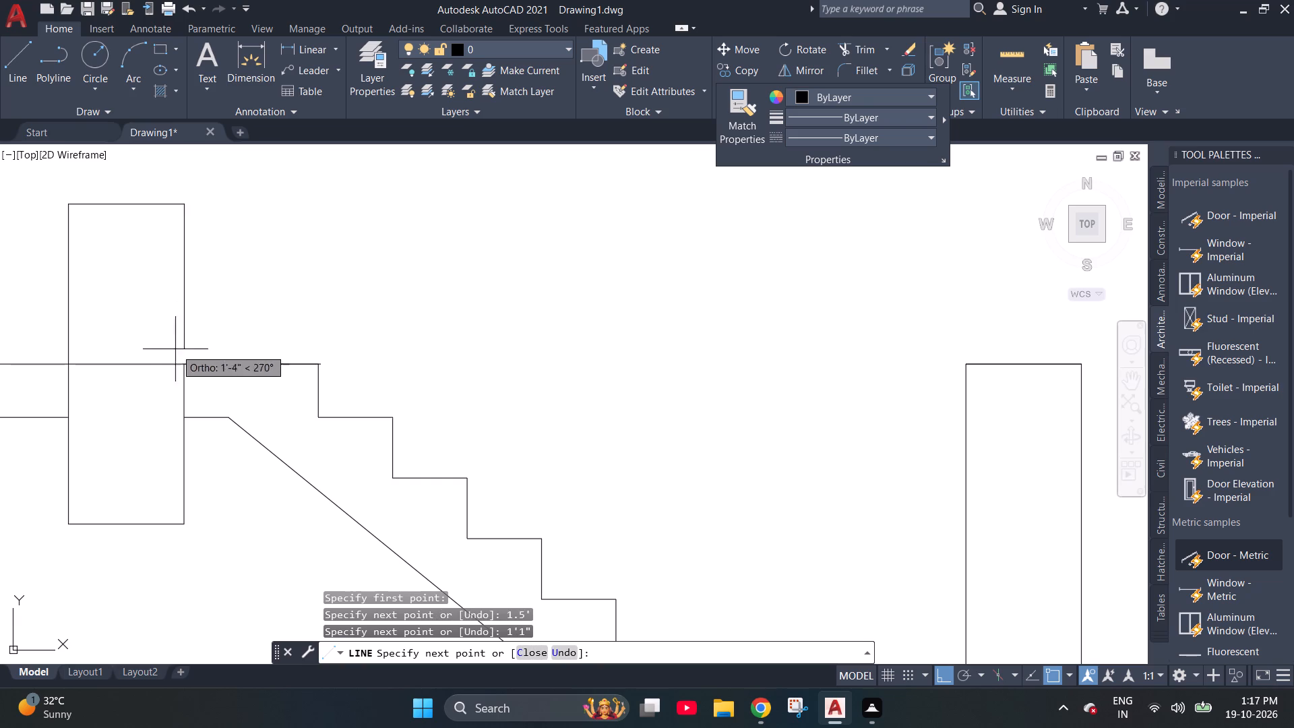
click(188, 367)
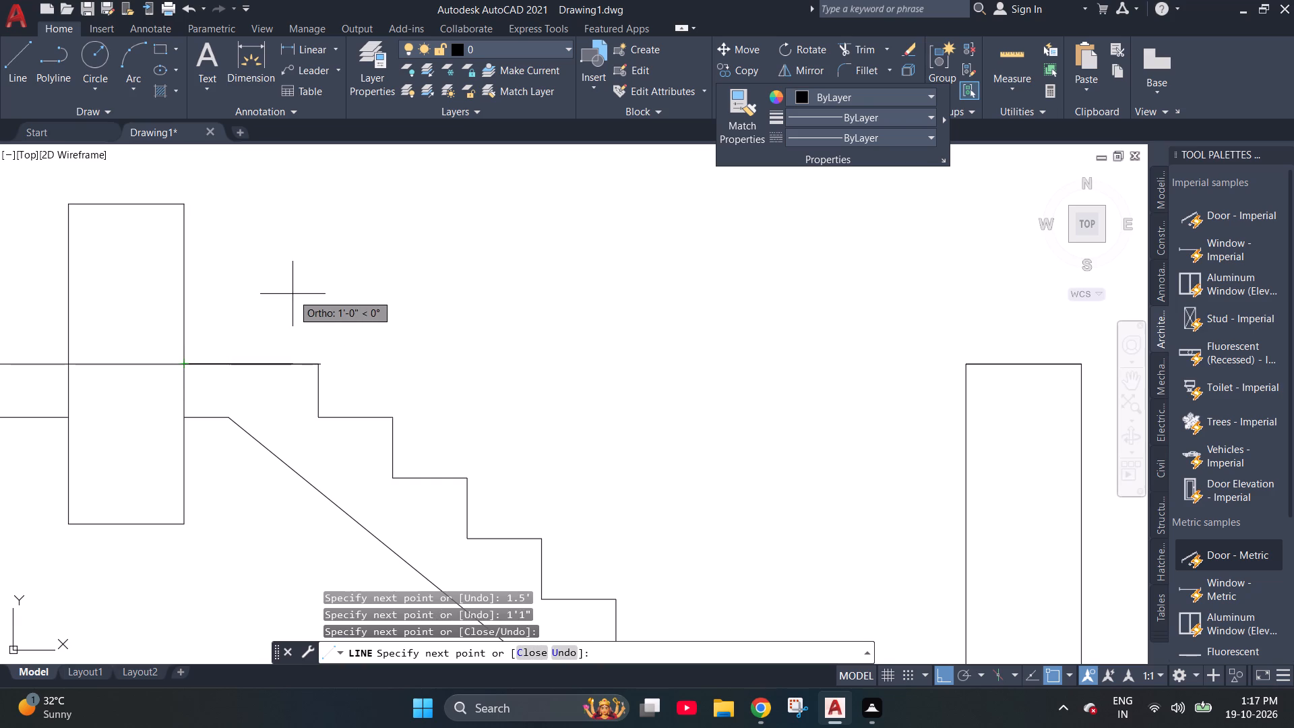
key(Escape)
key(Escape)
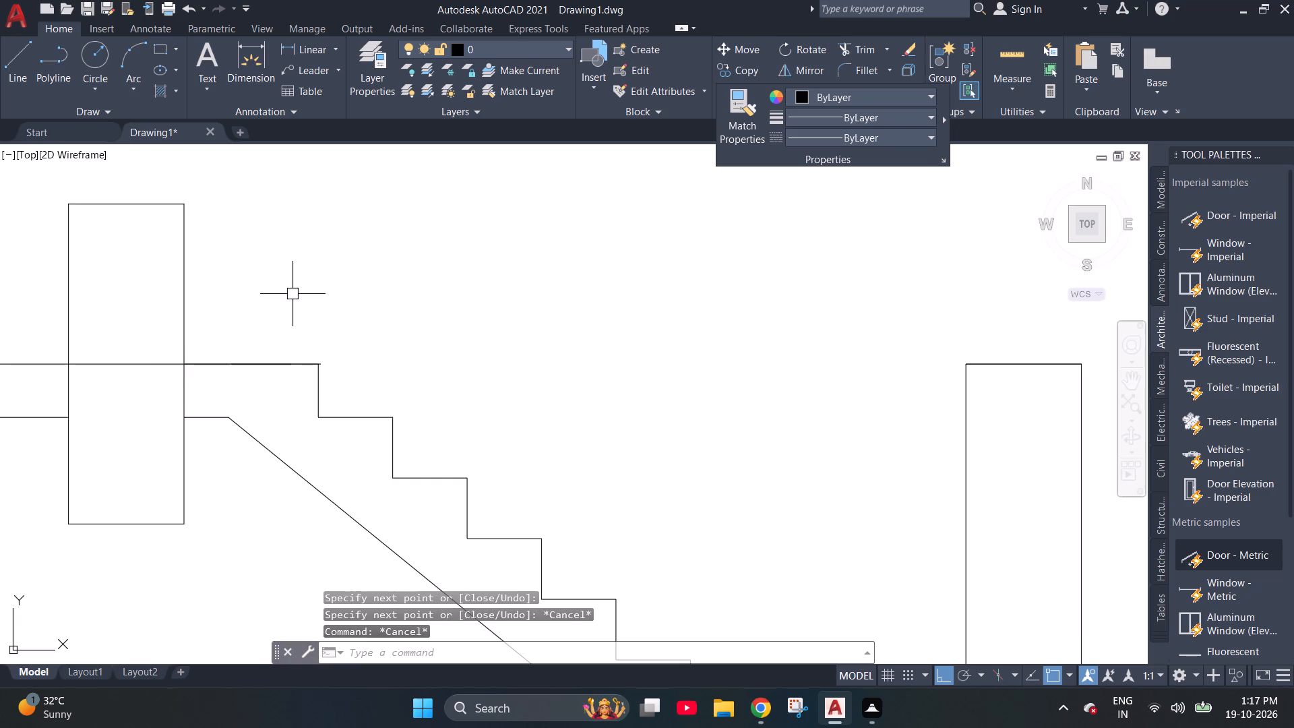
Trim both beam side lines within the upper slab's thickness.
scroll(292, 294, down, 2)
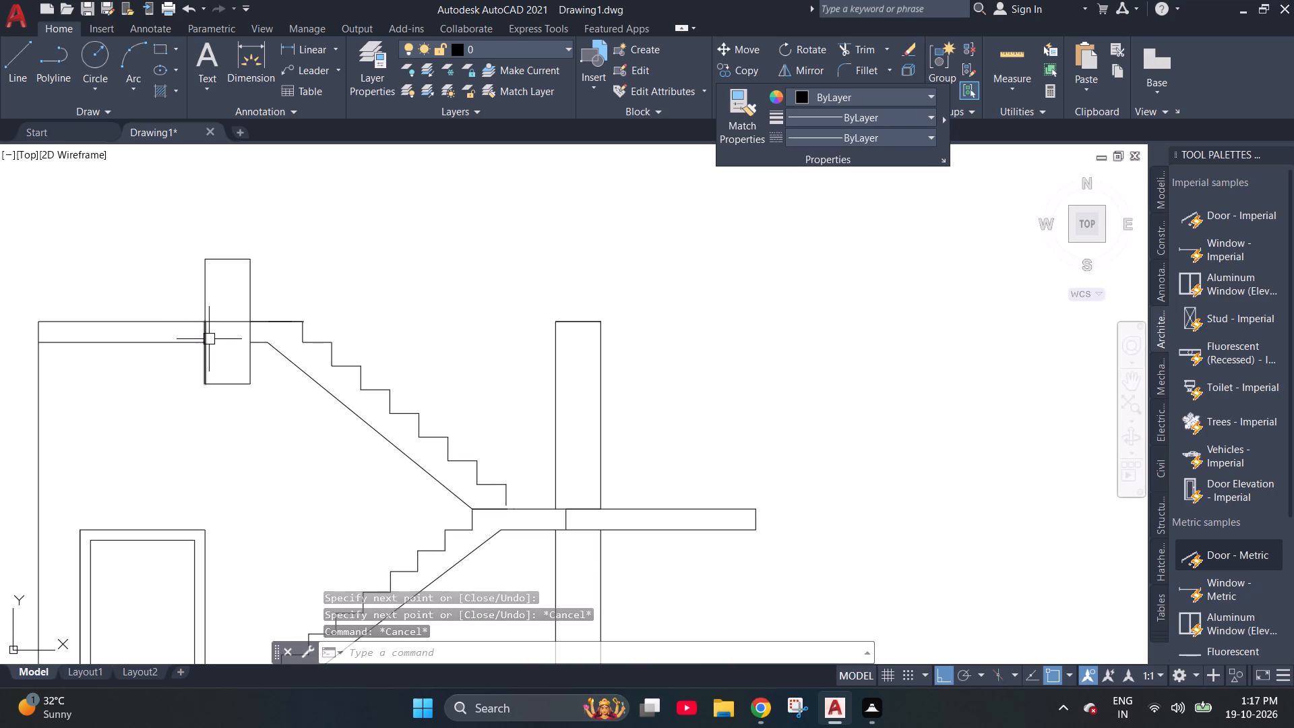
key(Escape)
text(tr)
key(Return)
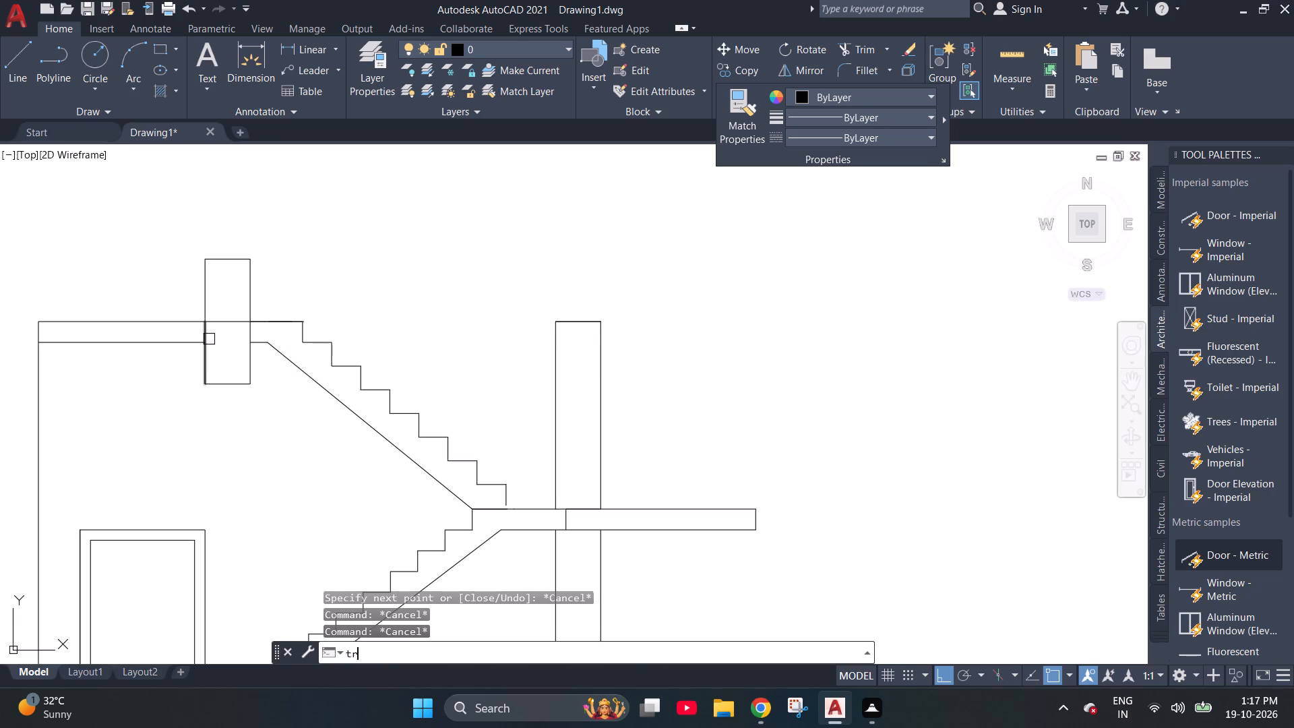
scroll(146, 322, up, 3)
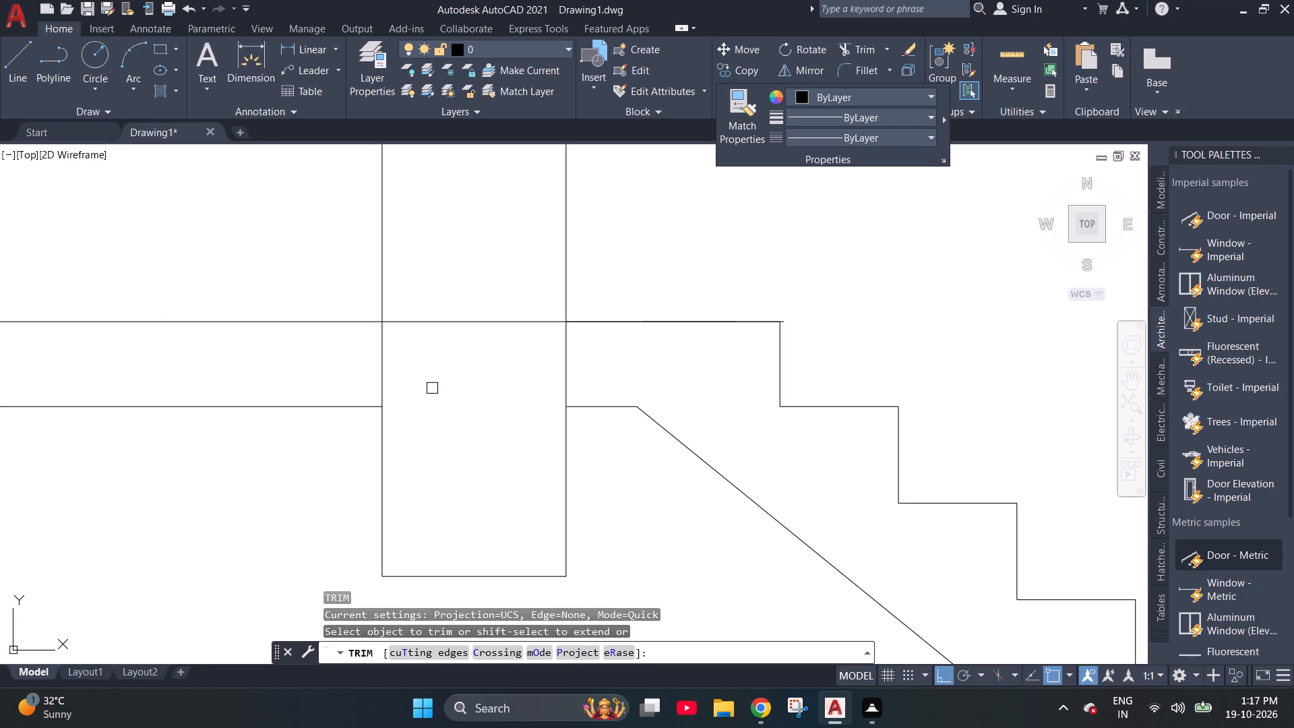
click(382, 371)
click(567, 366)
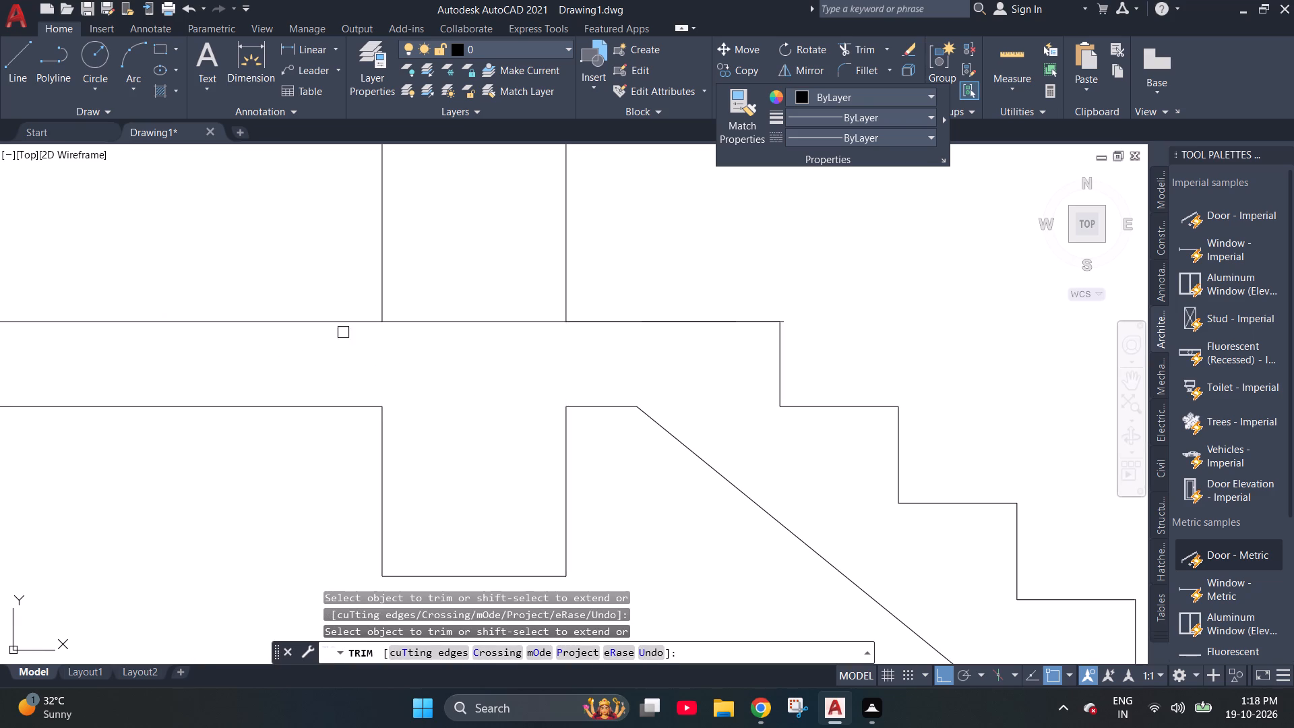
Draw a parapet outline 2' high and 6" thick on top of the mid-landing slab's free outer end.
scroll(302, 322, down, 5)
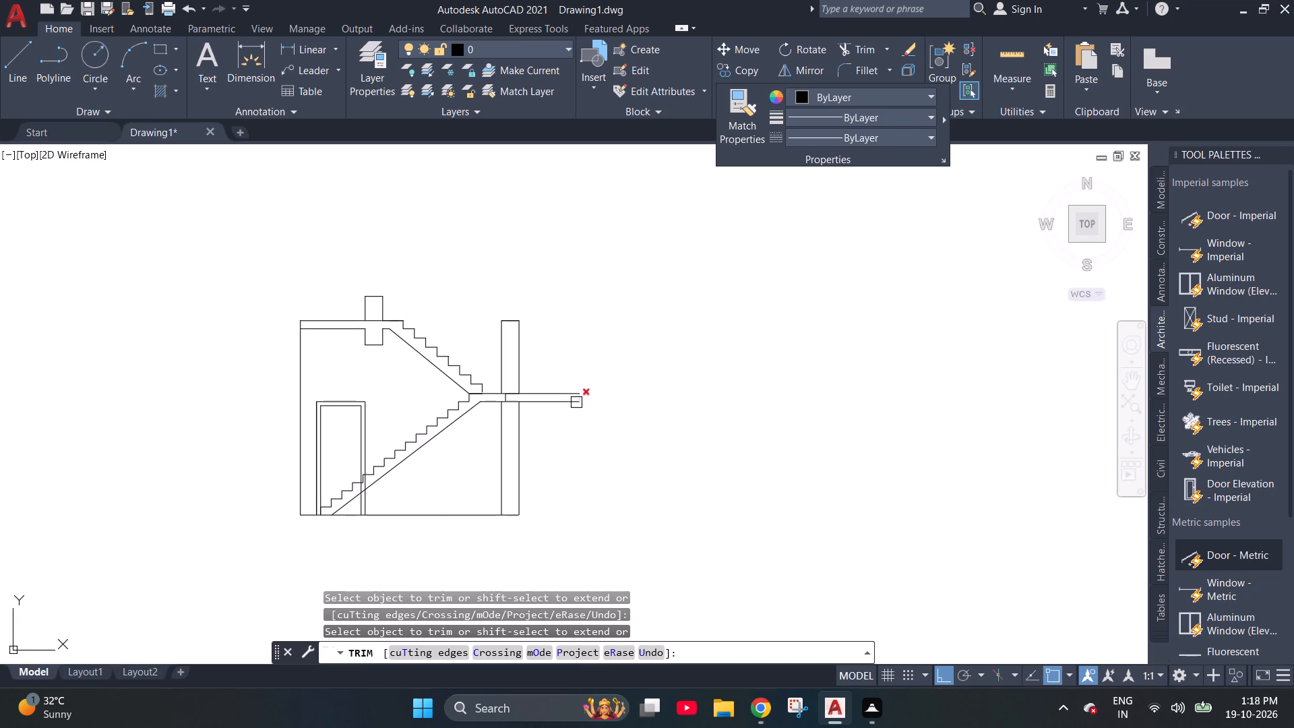
scroll(576, 402, up, 2)
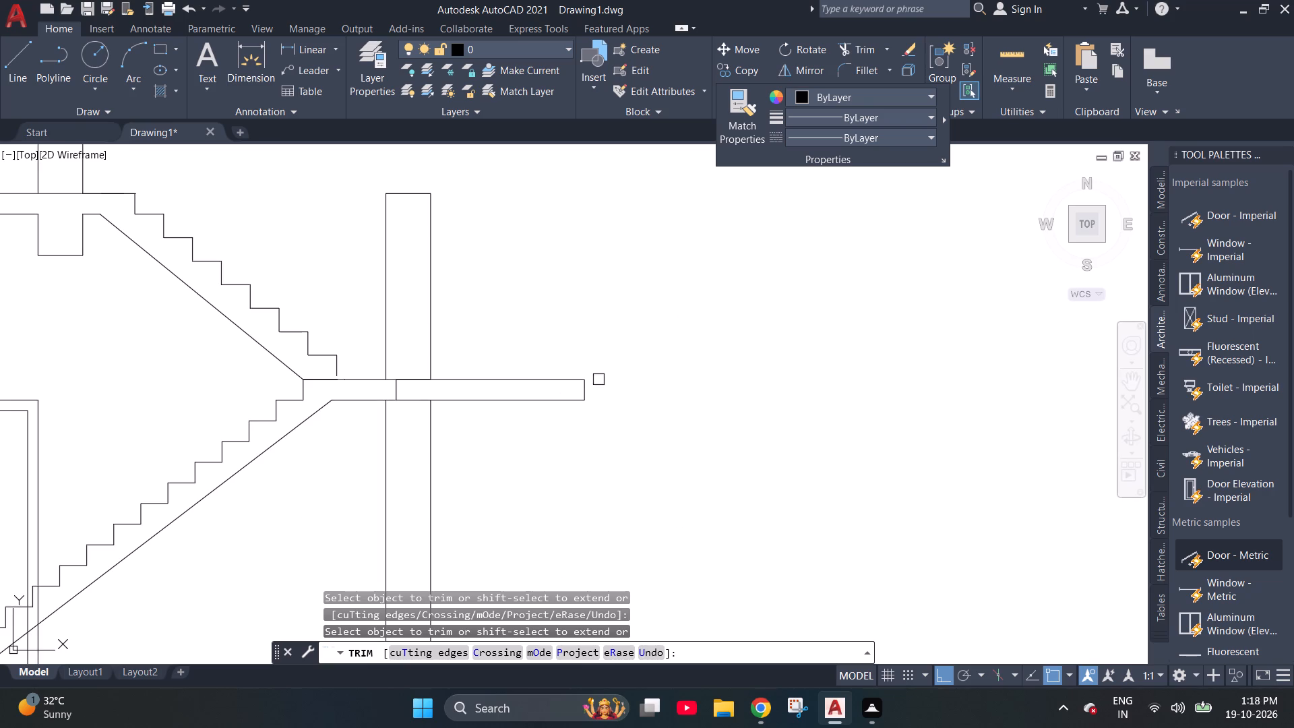
scroll(590, 382, up, 2)
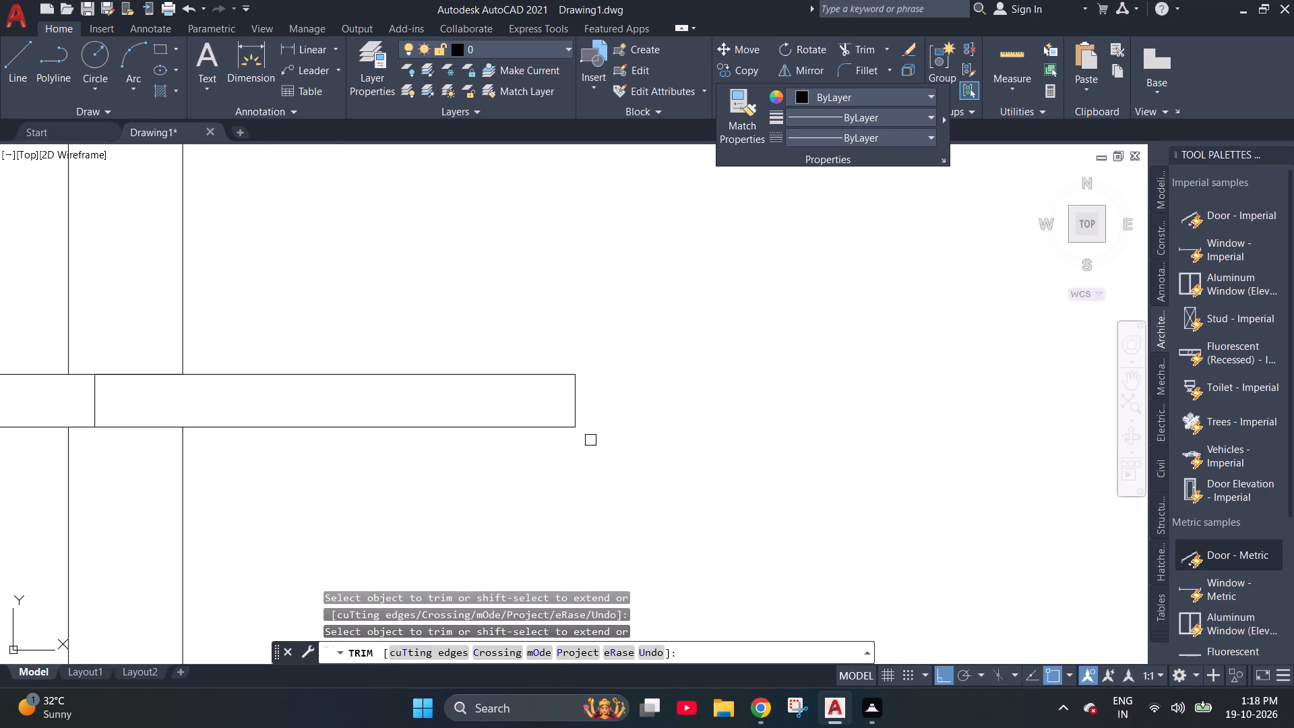
key(Escape)
key(Escape)
key(l)
key(Return)
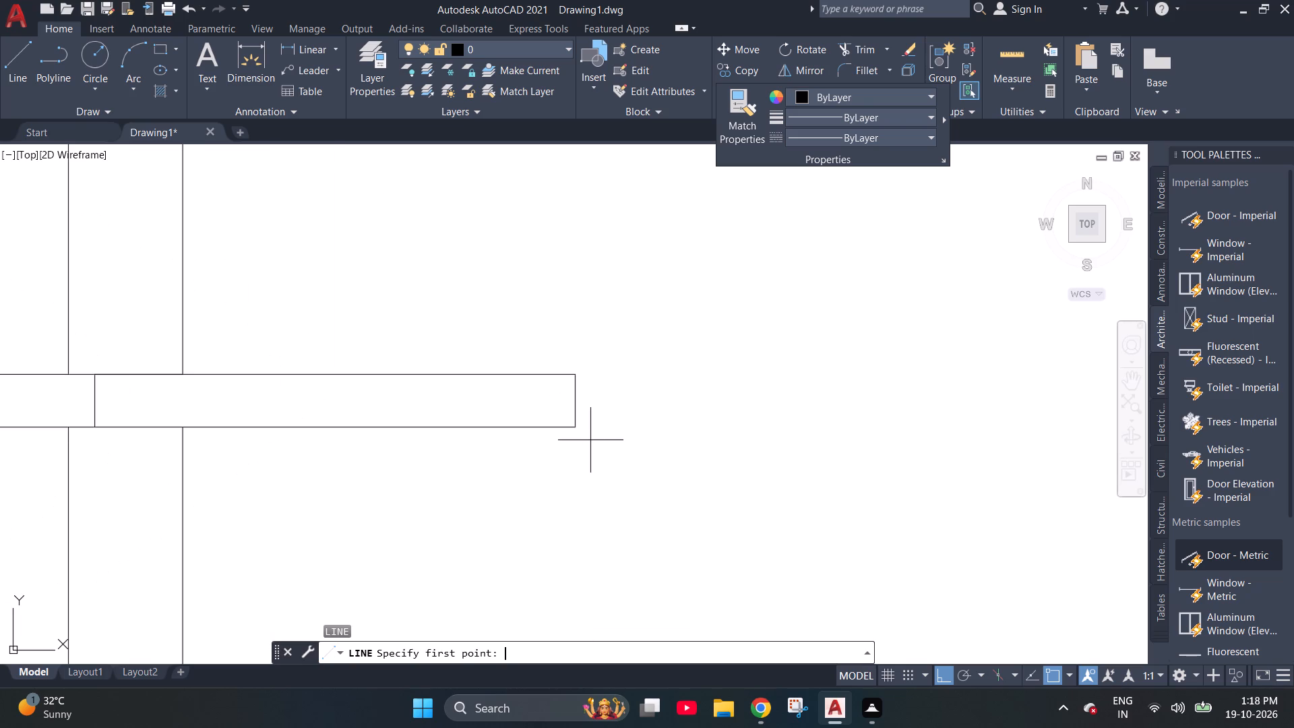
click(578, 369)
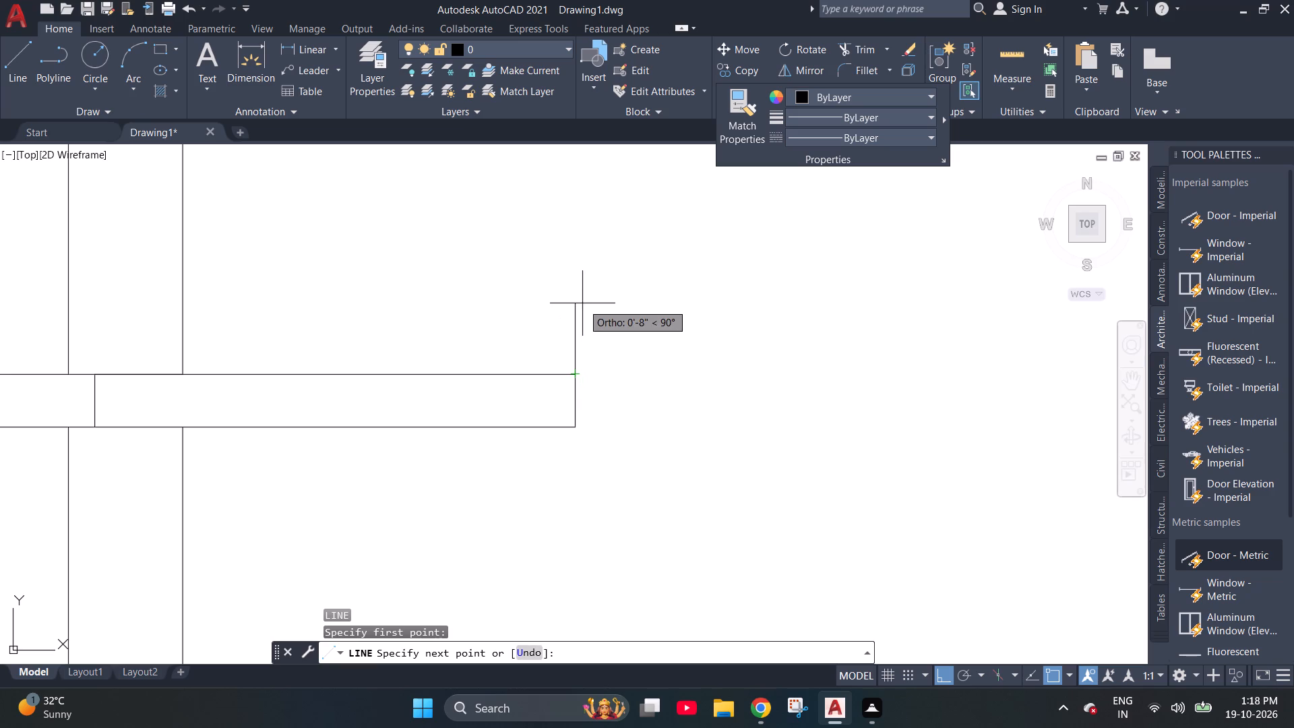
text(2')
key(Return)
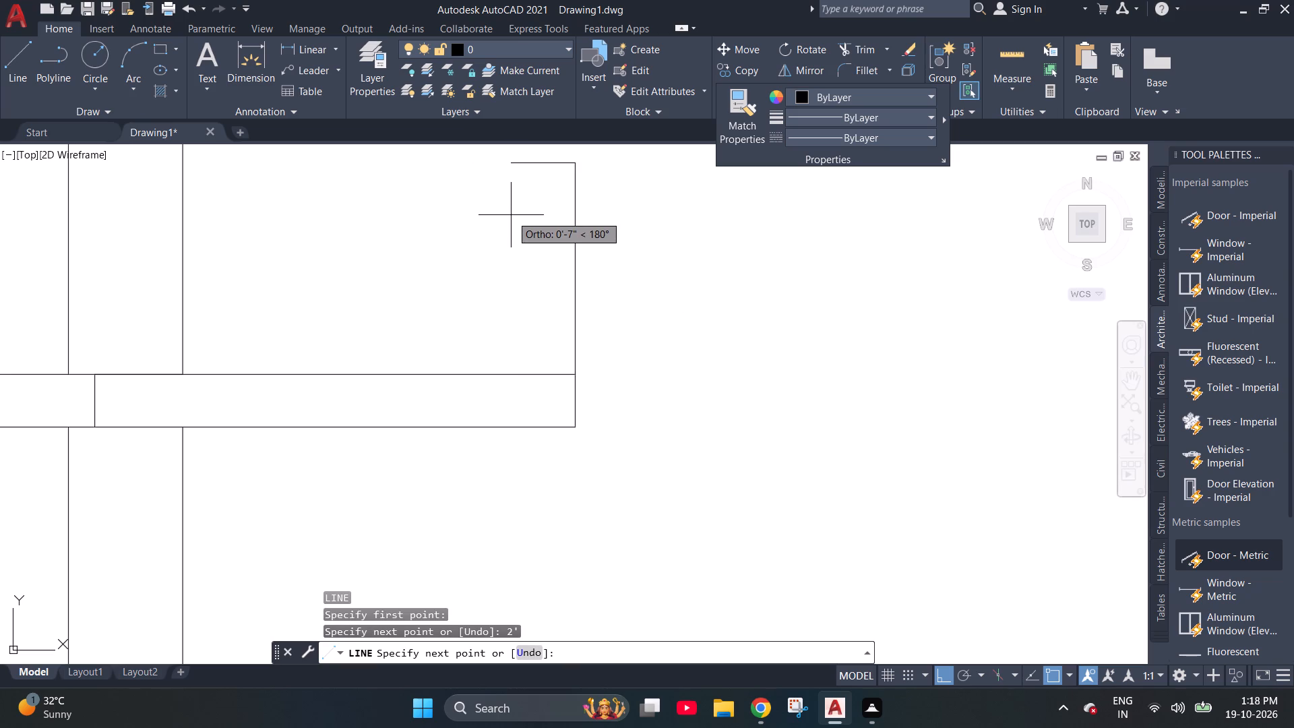
text(6")
key(Return)
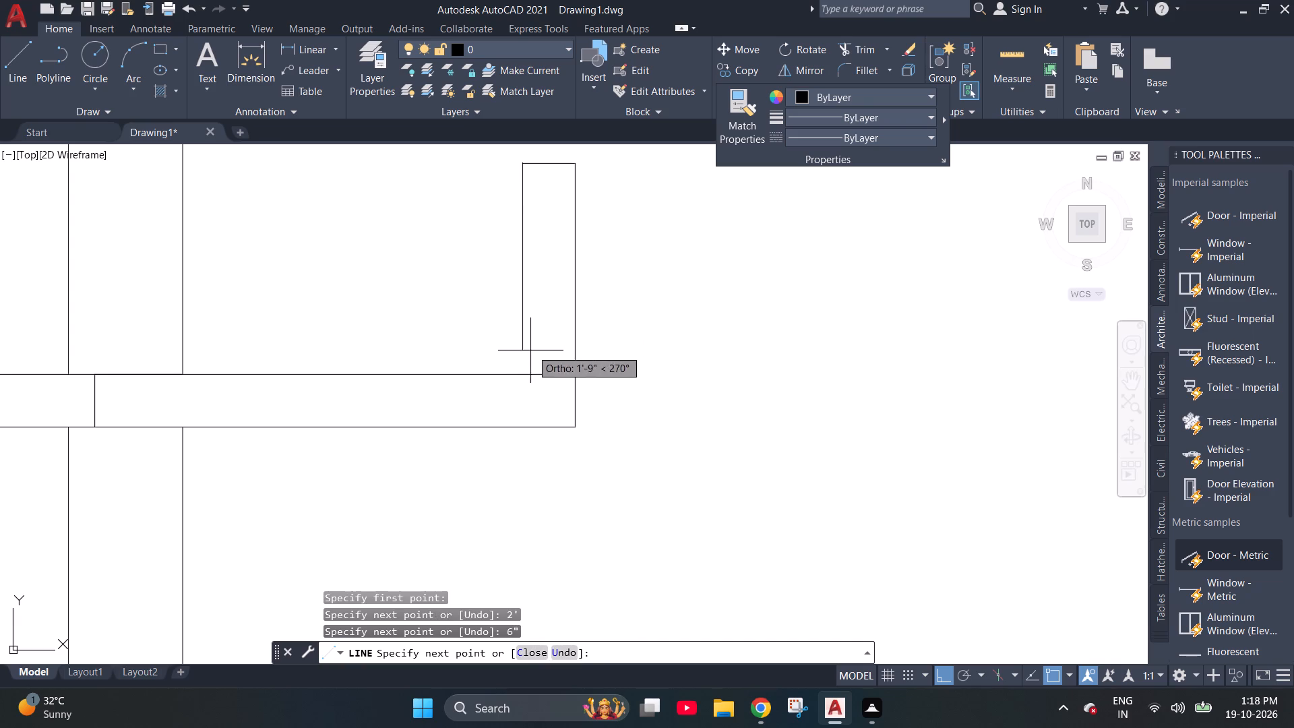
click(521, 372)
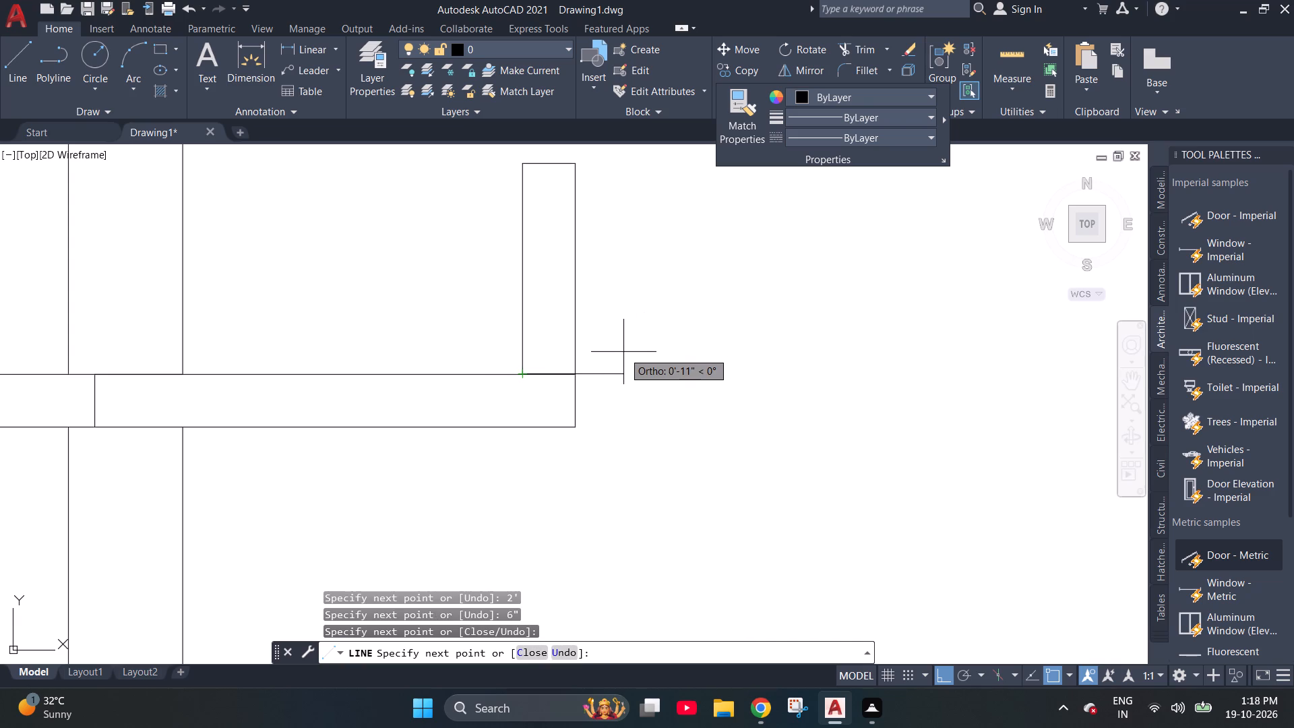
key(Escape)
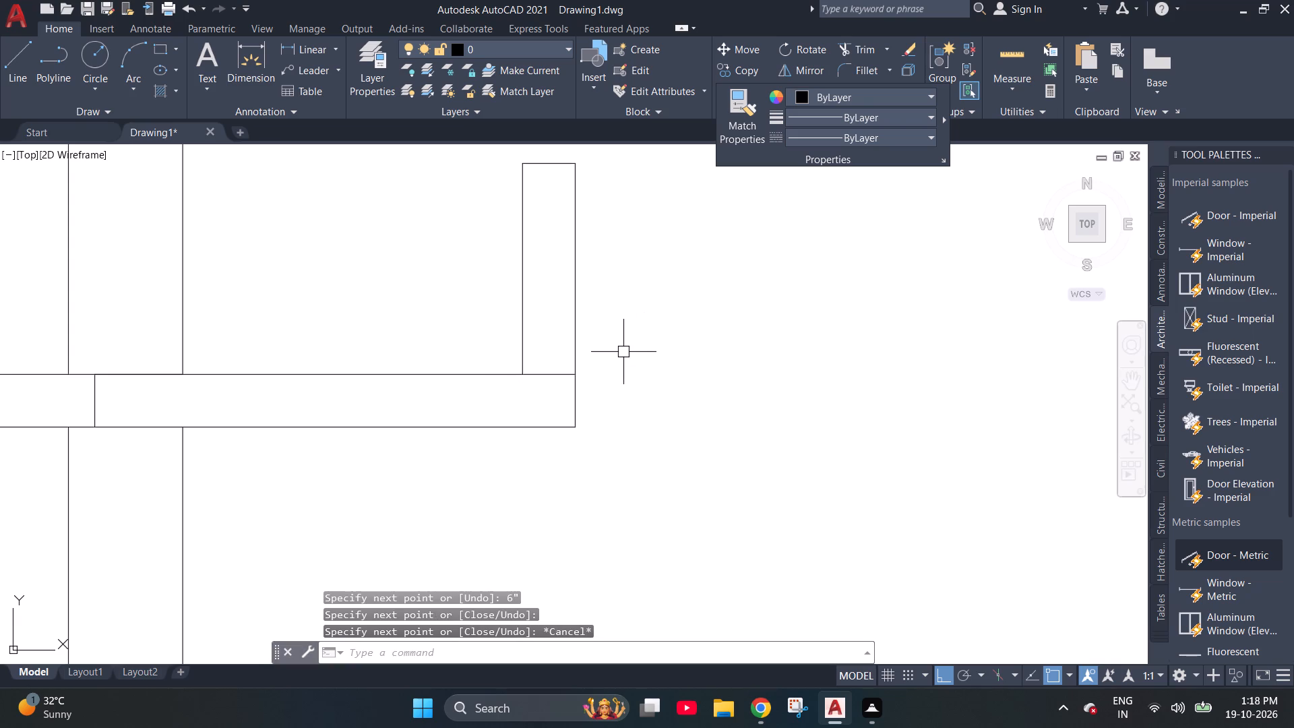
Delete the short vertical line crossing the mid-landing slab's thickness between the wall lines.
scroll(582, 412, down, 4)
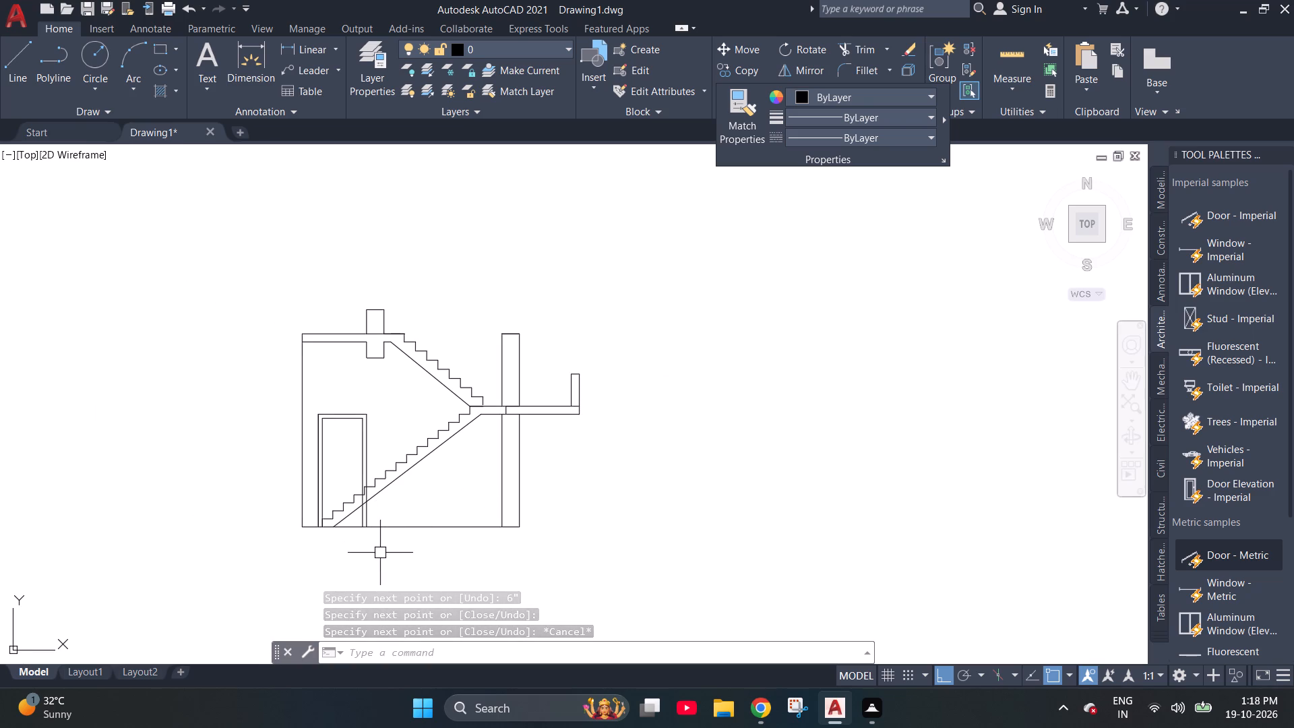
scroll(380, 553, up, 3)
scroll(380, 553, down, 4)
scroll(380, 553, up, 2)
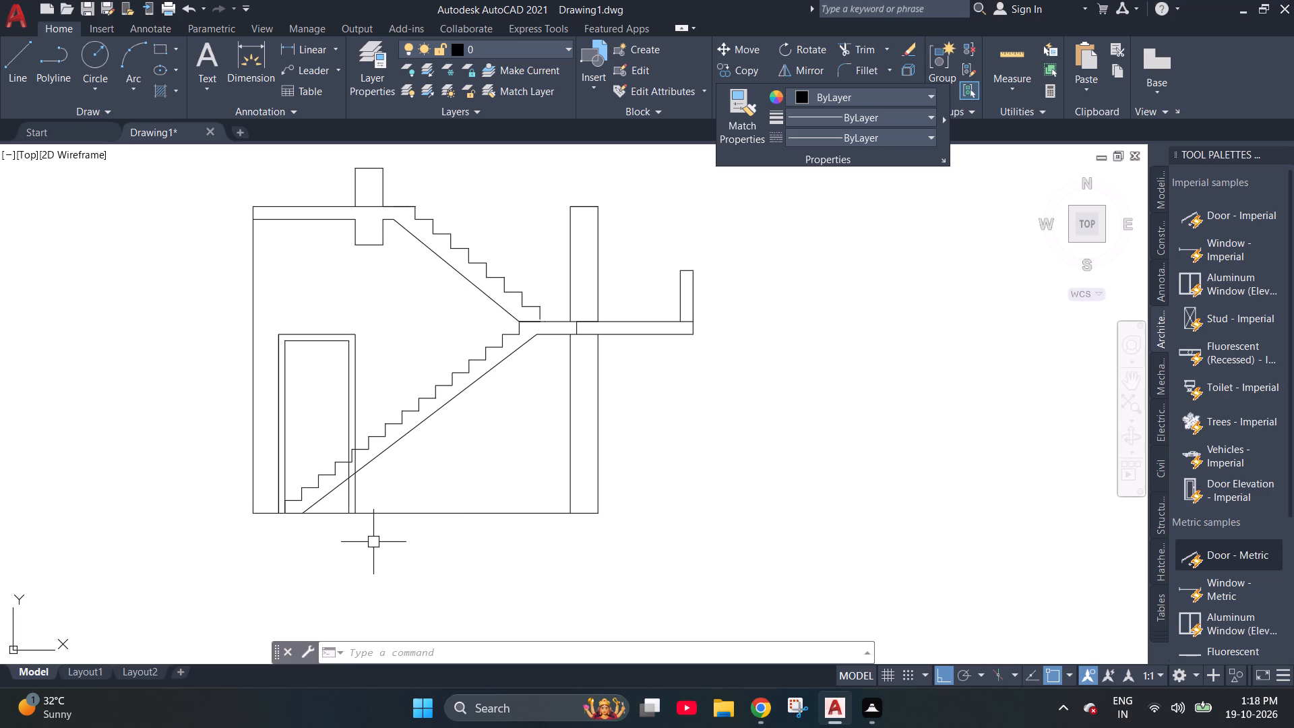
scroll(576, 326, up, 3)
click(576, 326)
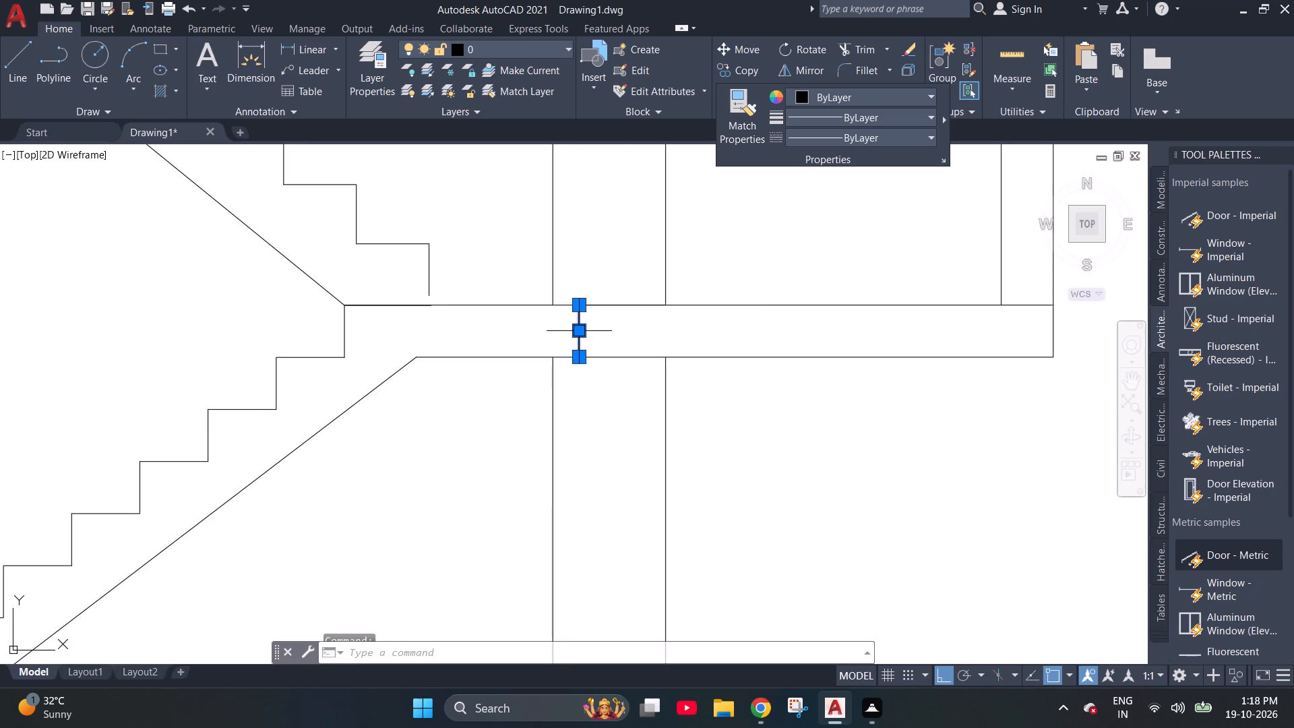
key(Delete)
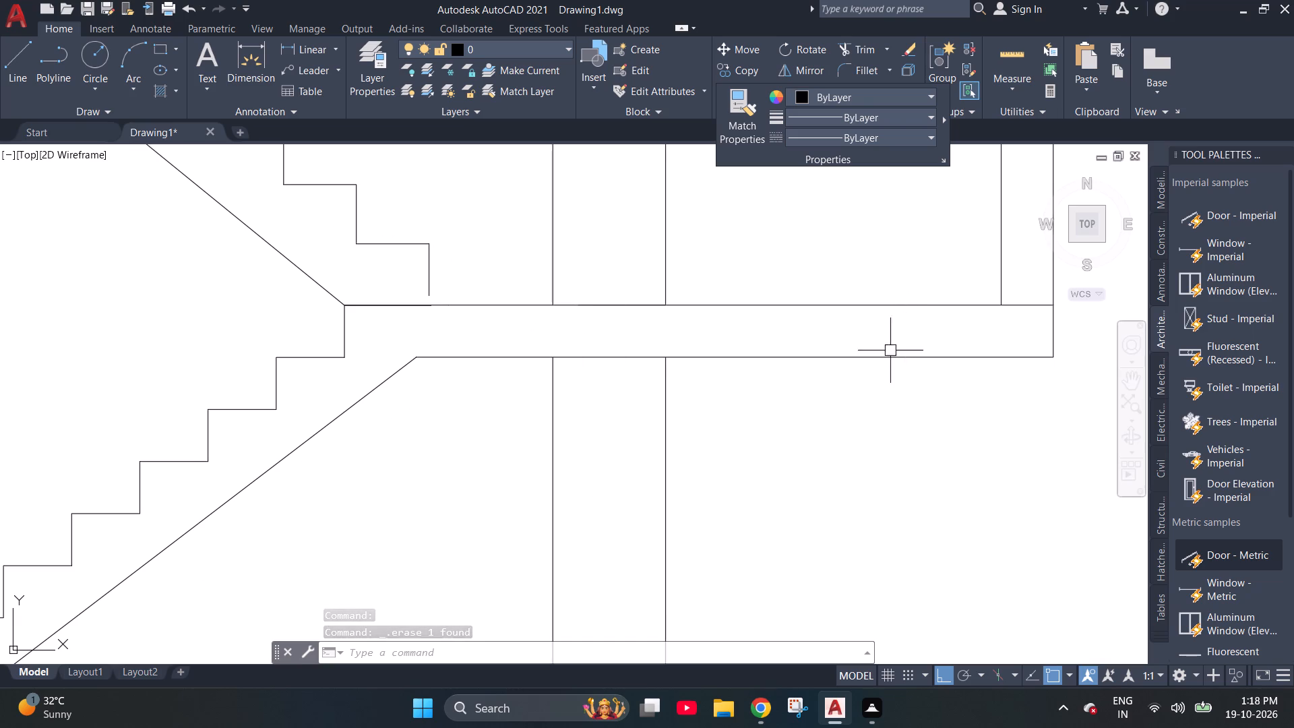
Dimension the height of the wall's upper part, from its top down to the mid-landing slab, on the wall's outer side.
scroll(689, 348, down, 1)
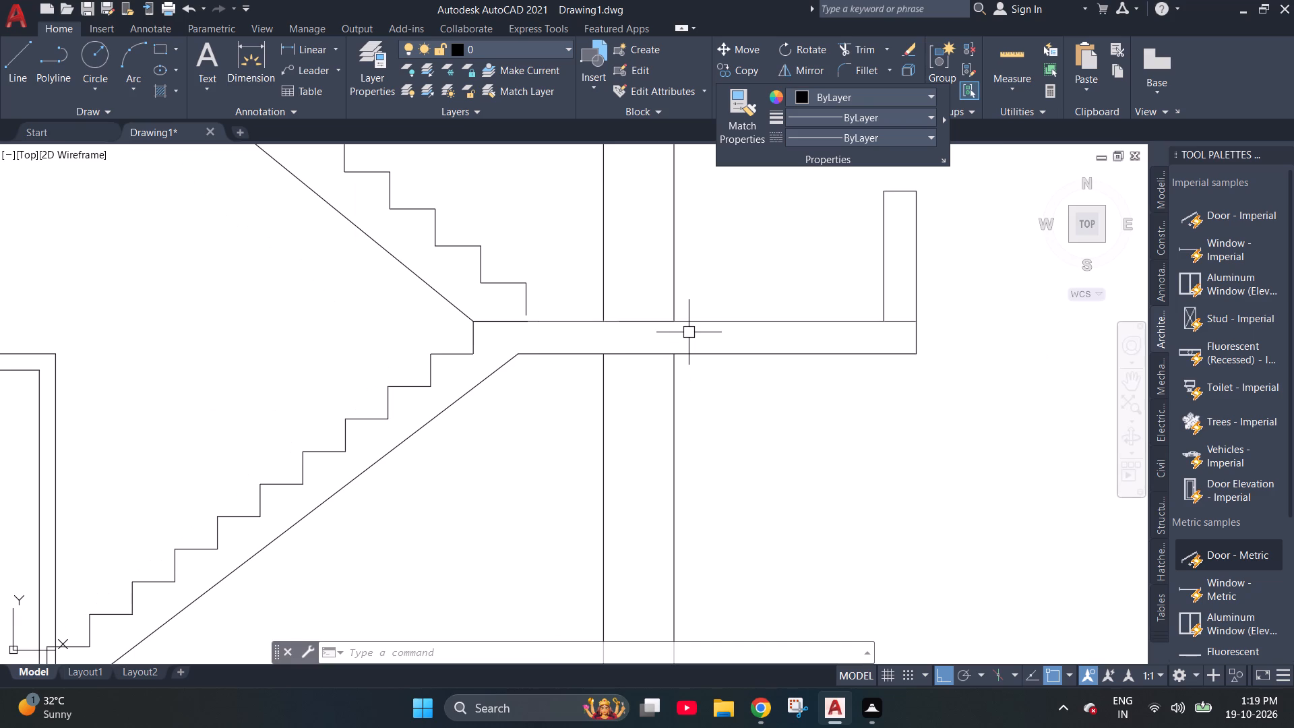
click(241, 52)
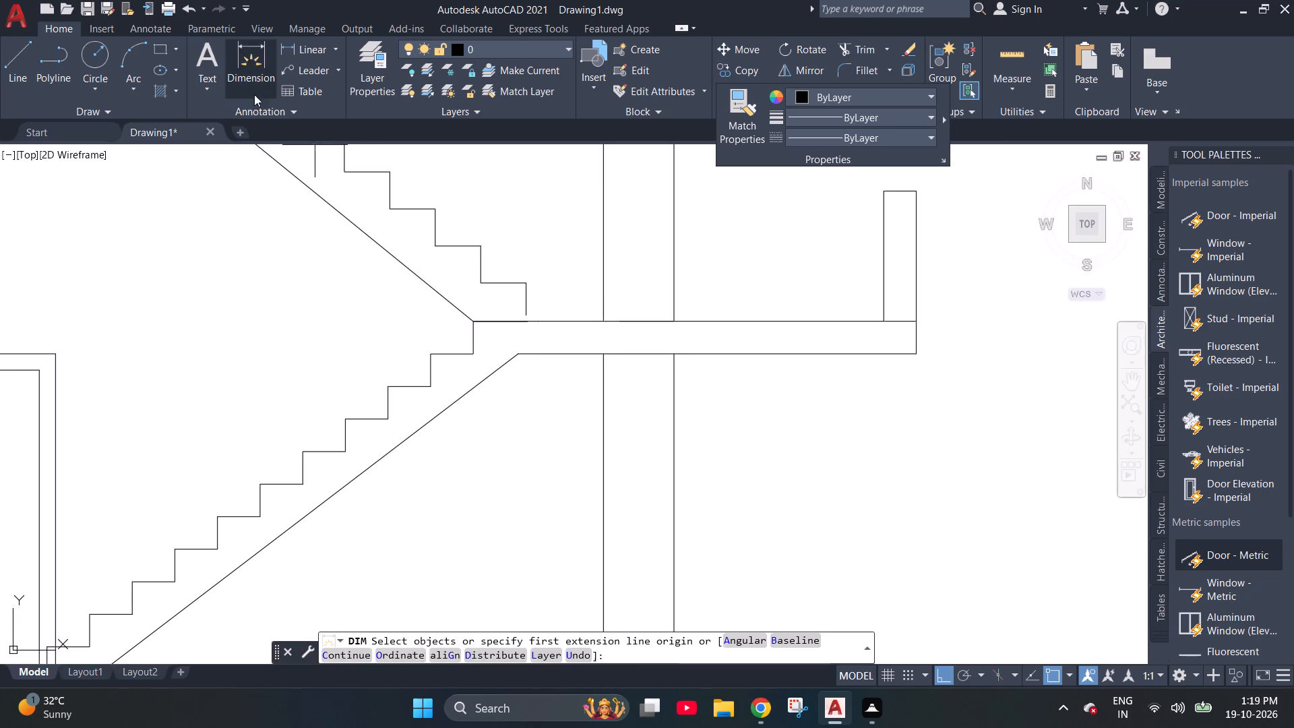
scroll(524, 373, down, 2)
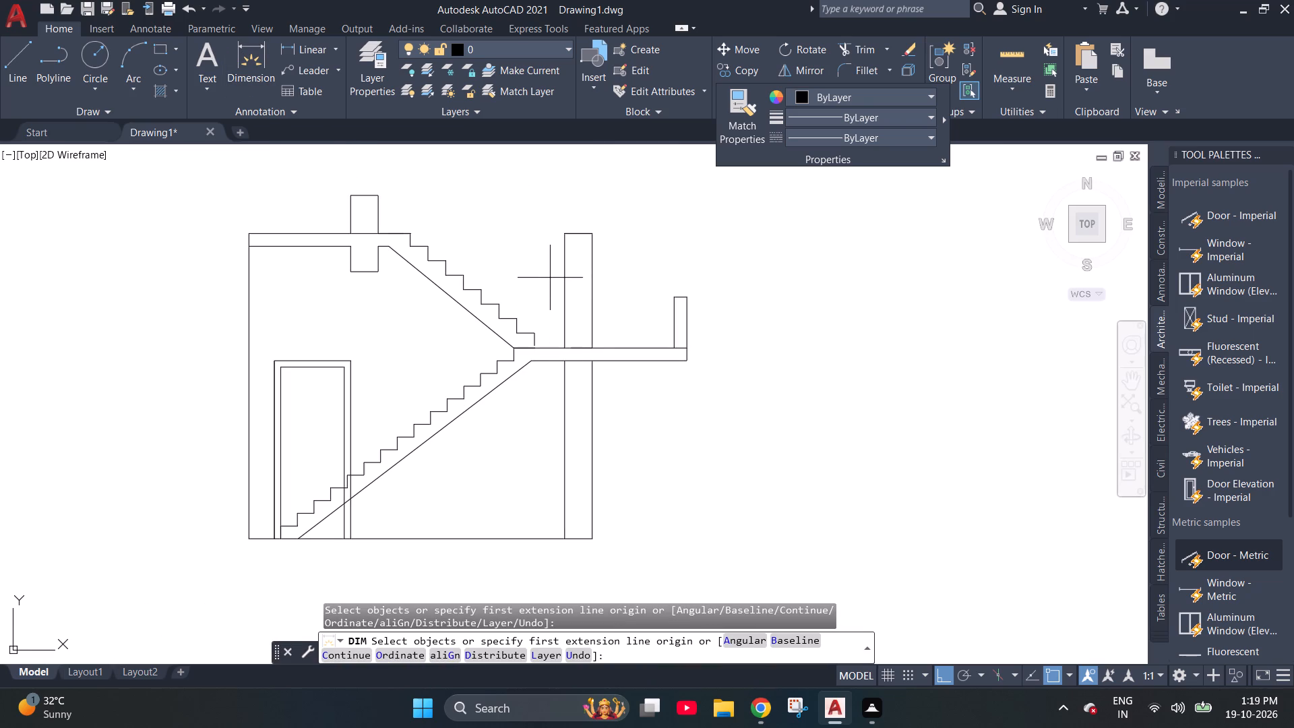
click(594, 237)
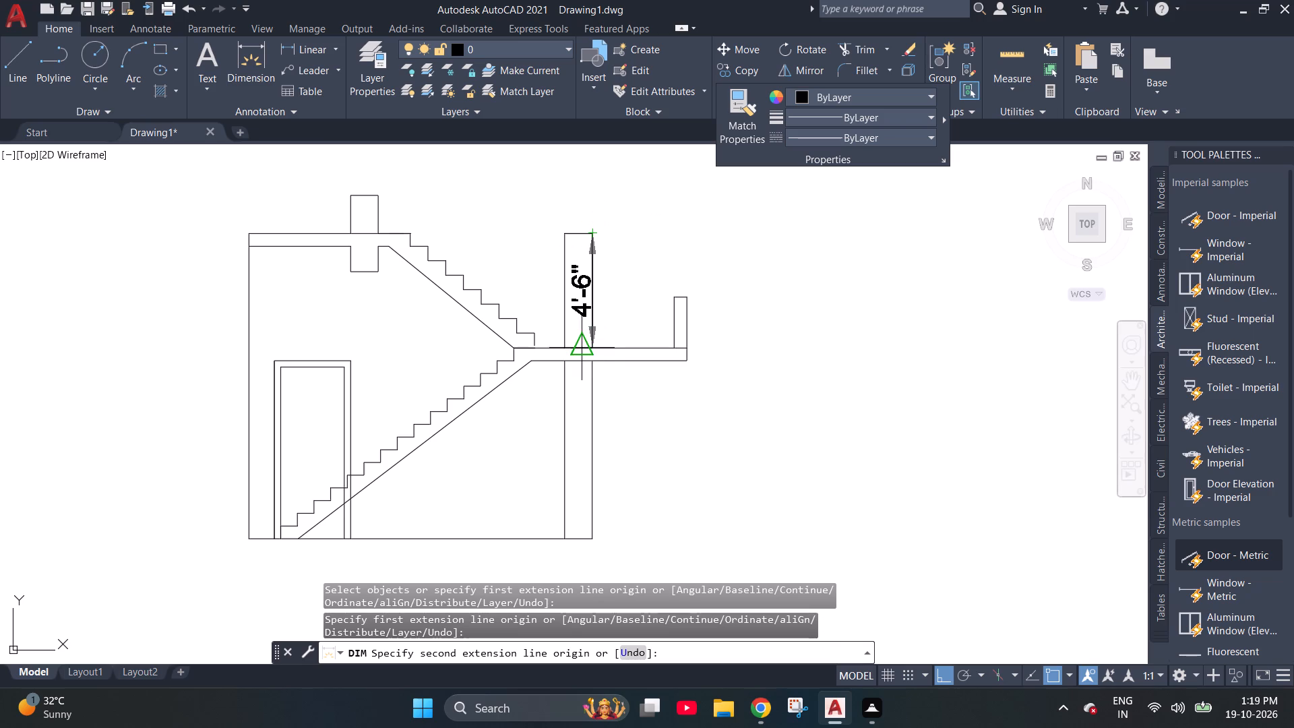
click(591, 348)
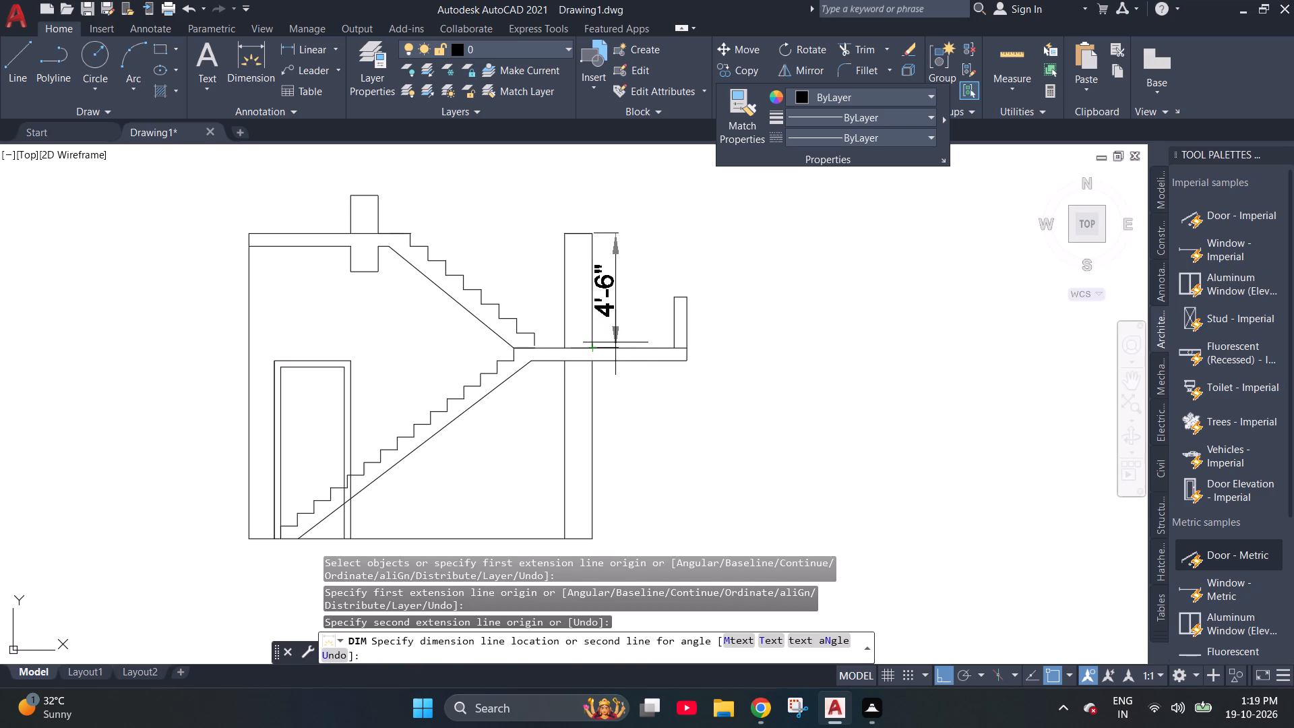
click(618, 328)
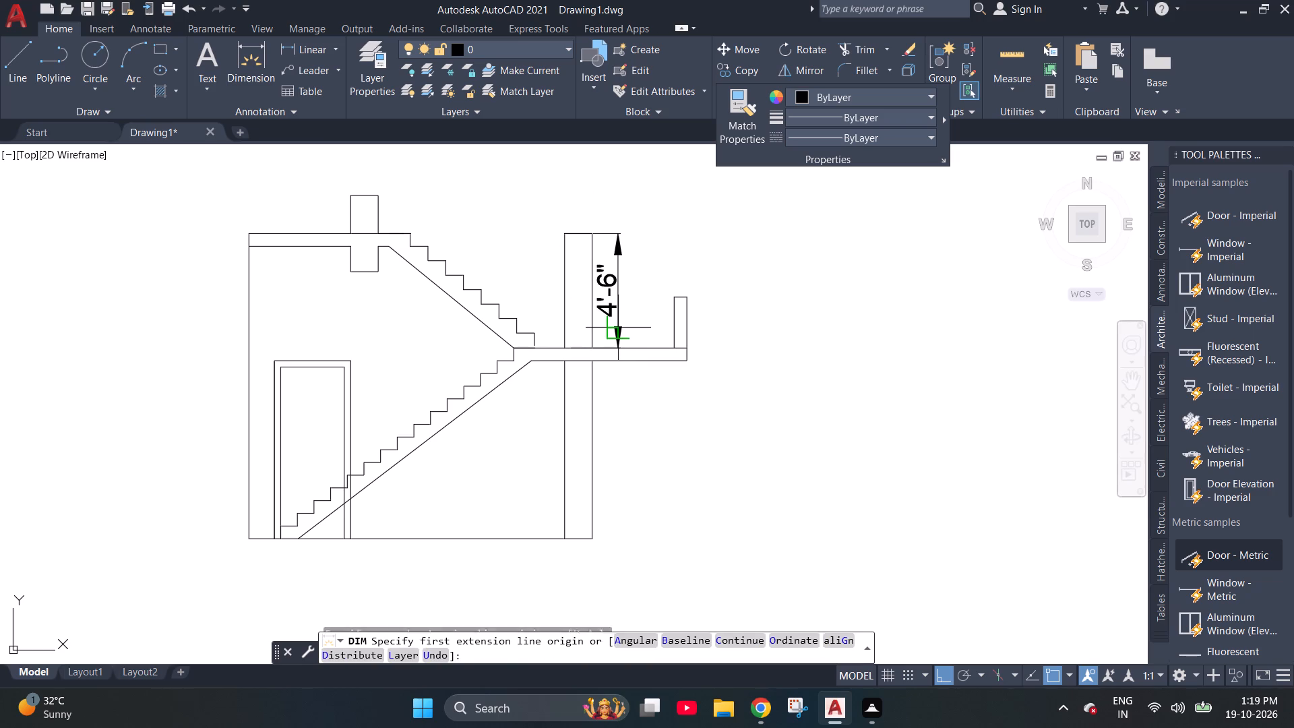
Dimension the lower wall's height from the mid-landing slab's underside to the floor line, placing the dimension on the stair side.
click(592, 358)
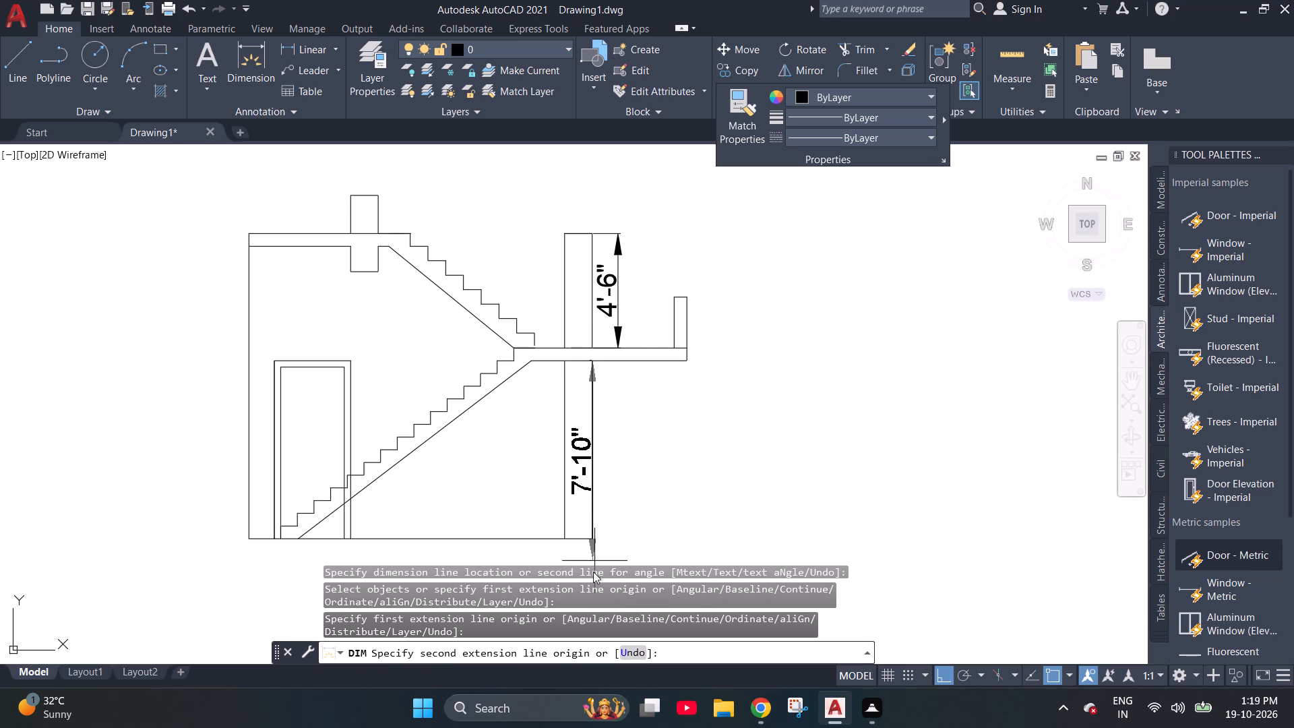
click(591, 541)
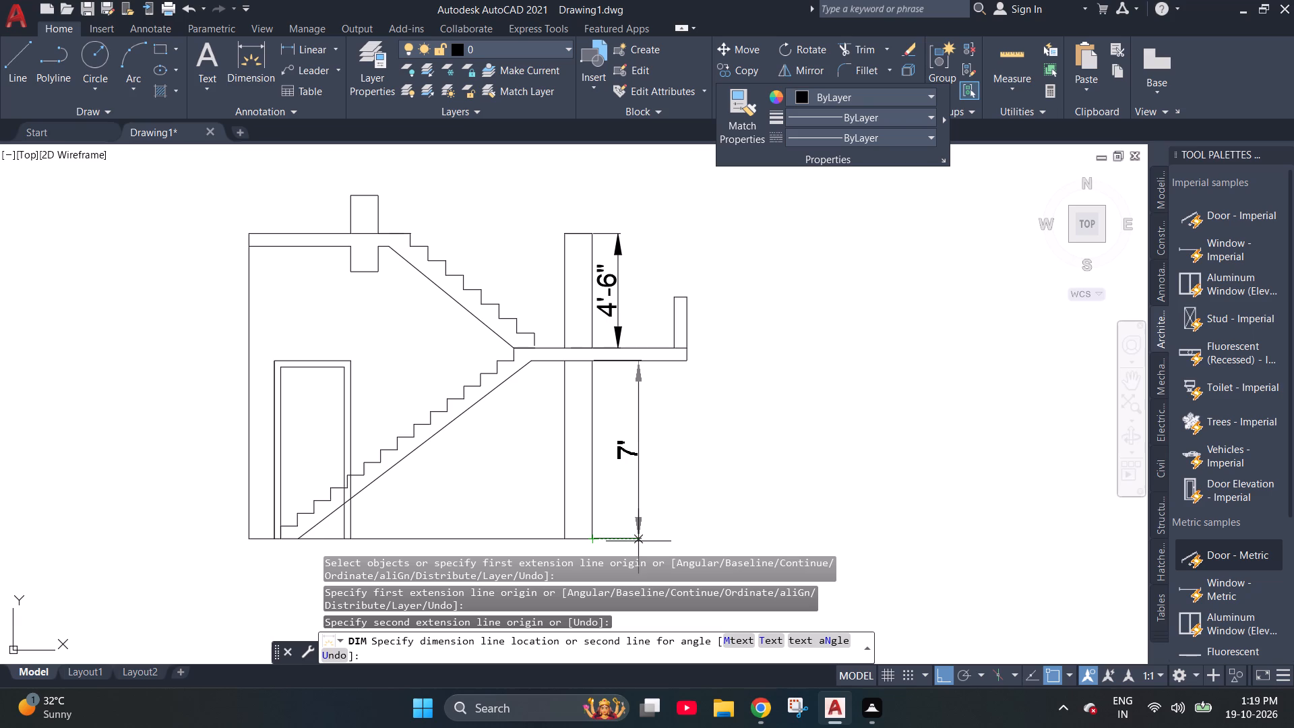
click(545, 512)
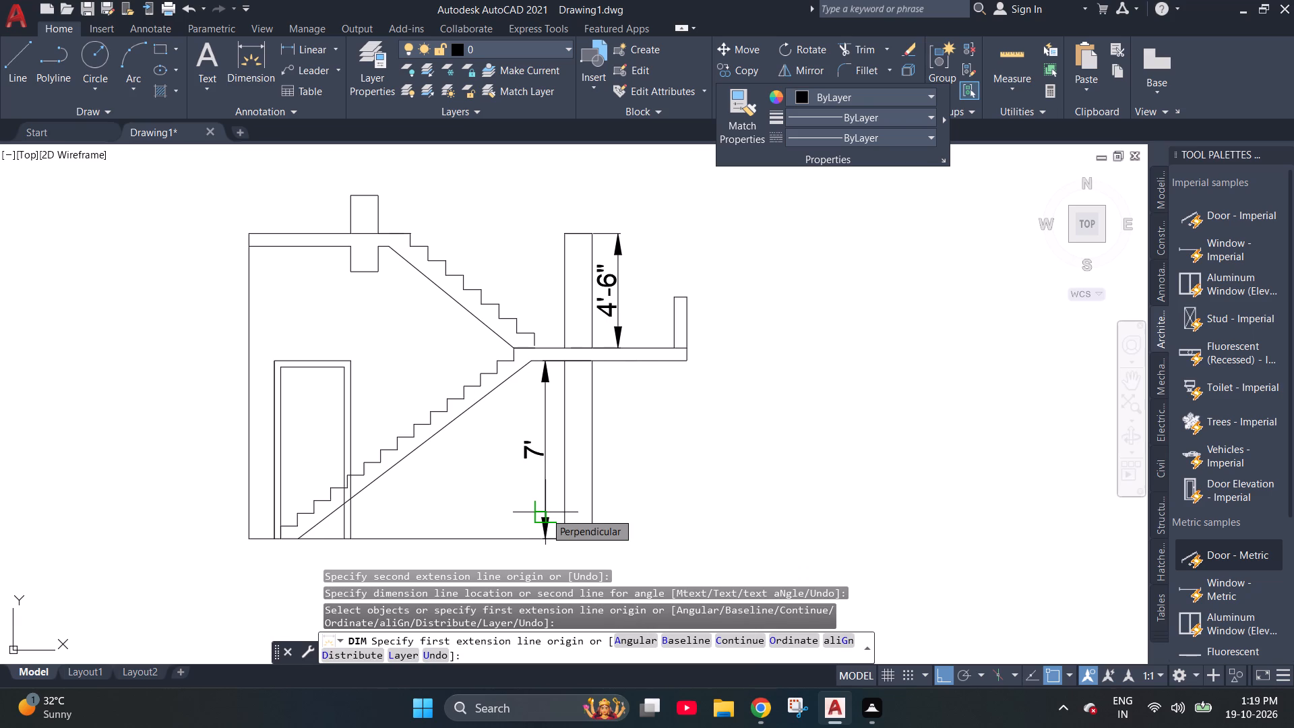
key(Escape)
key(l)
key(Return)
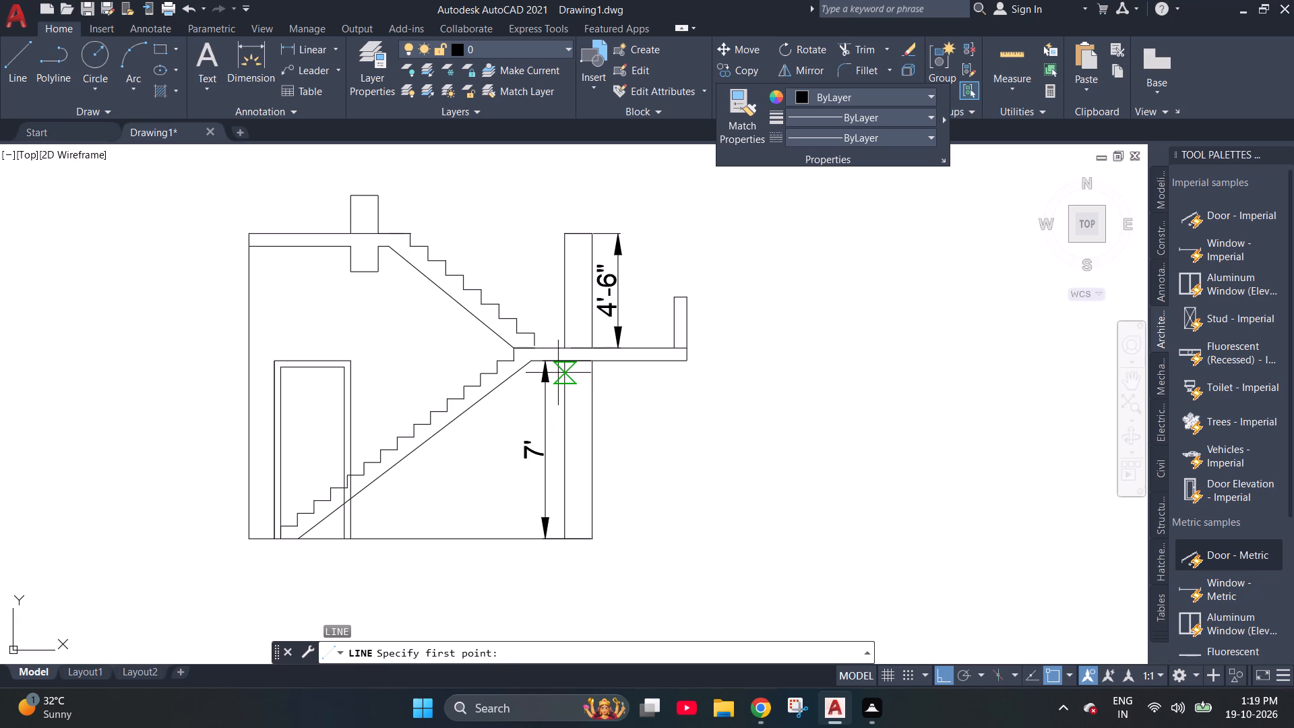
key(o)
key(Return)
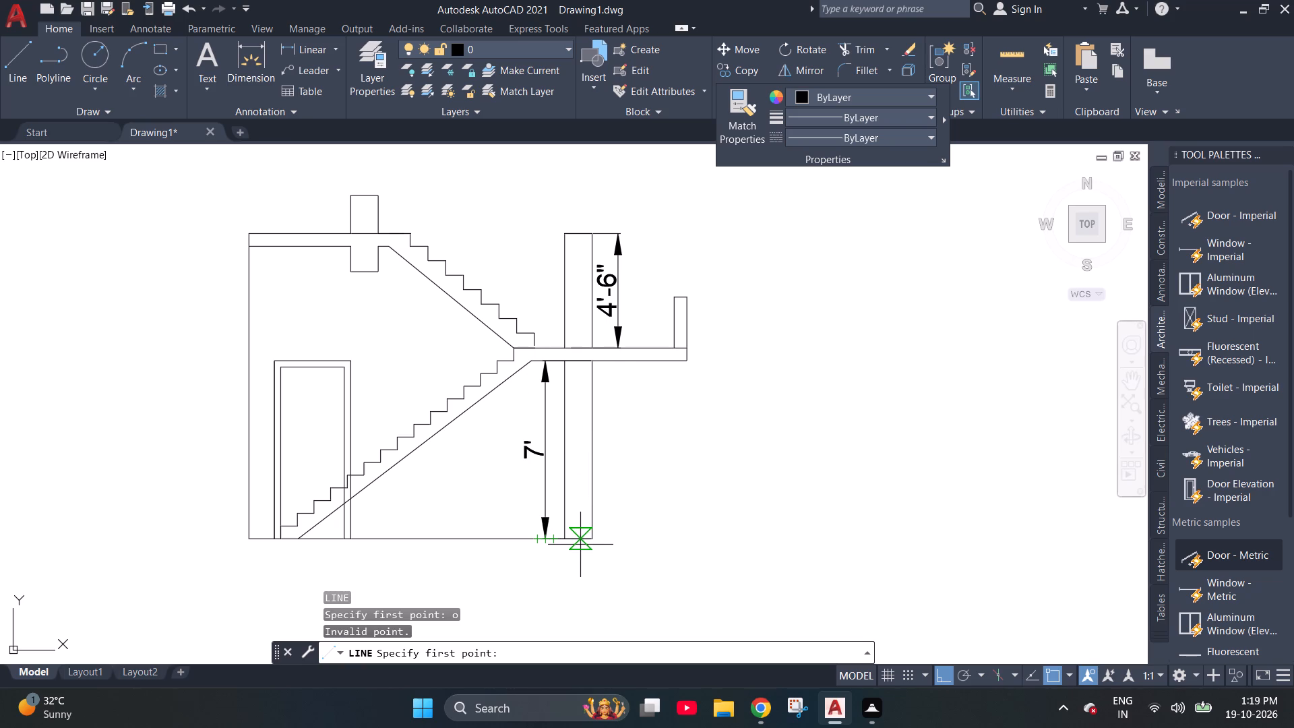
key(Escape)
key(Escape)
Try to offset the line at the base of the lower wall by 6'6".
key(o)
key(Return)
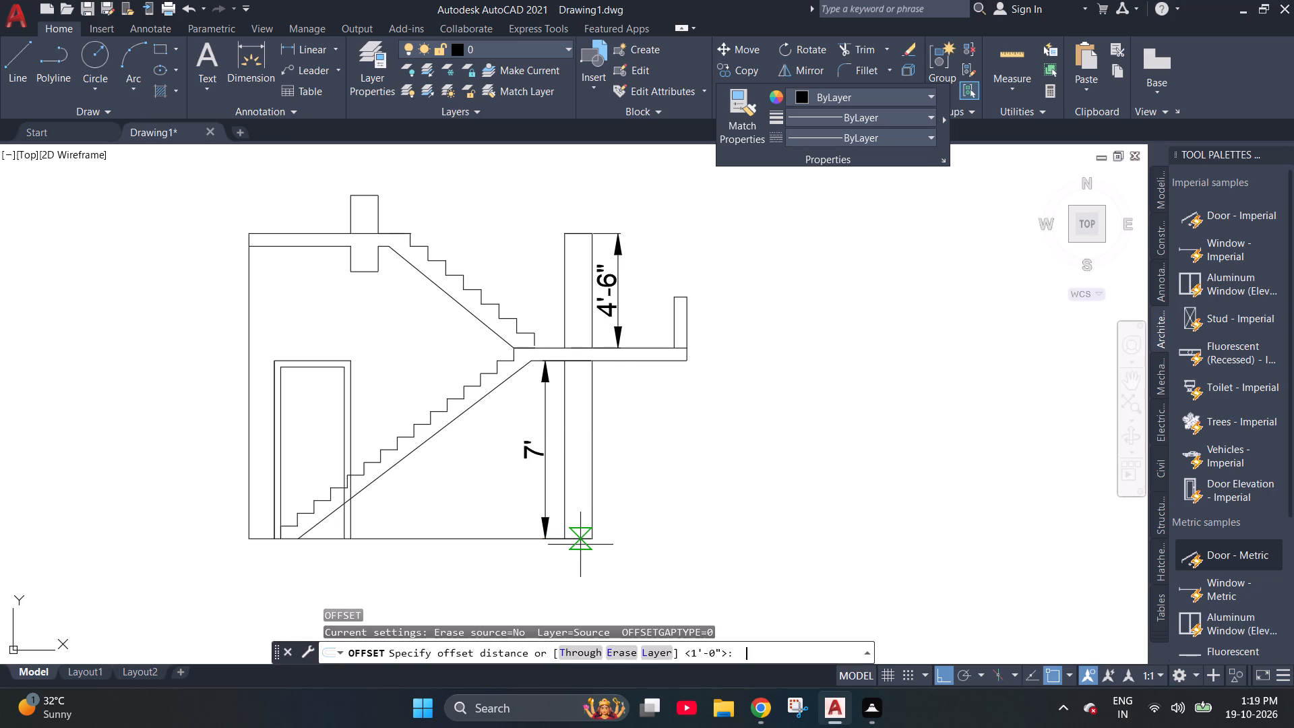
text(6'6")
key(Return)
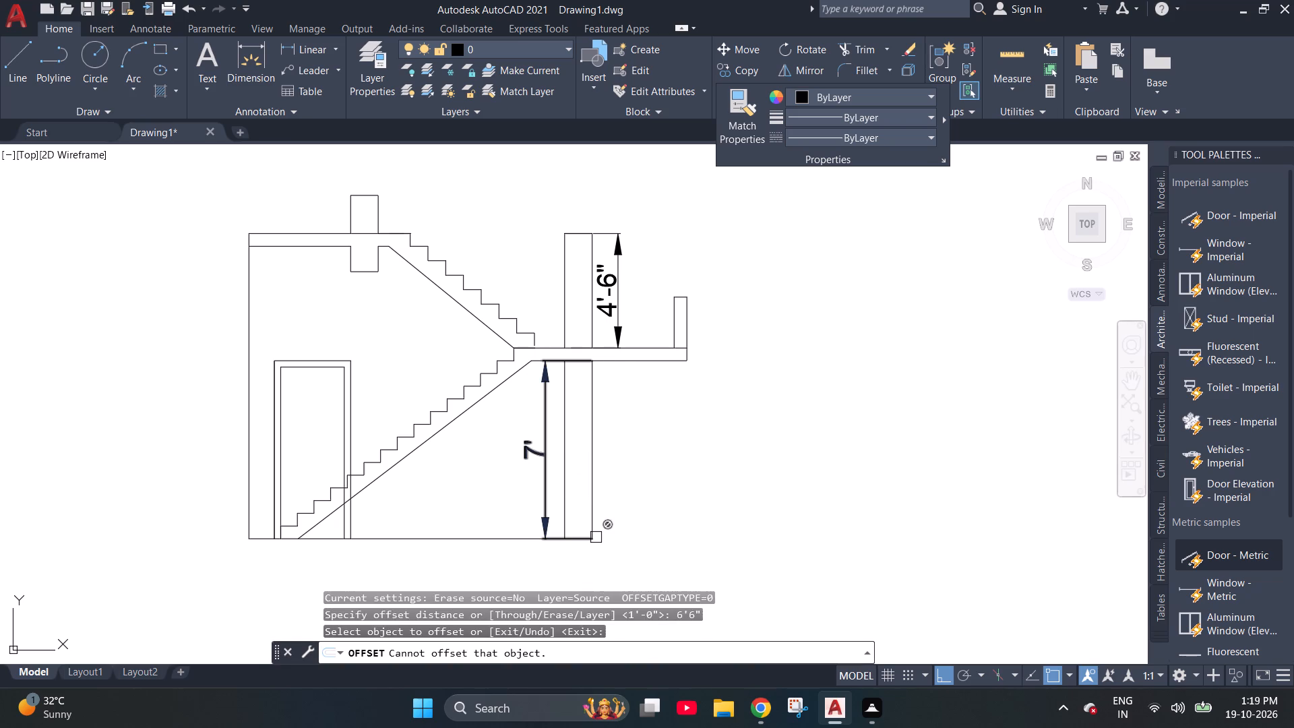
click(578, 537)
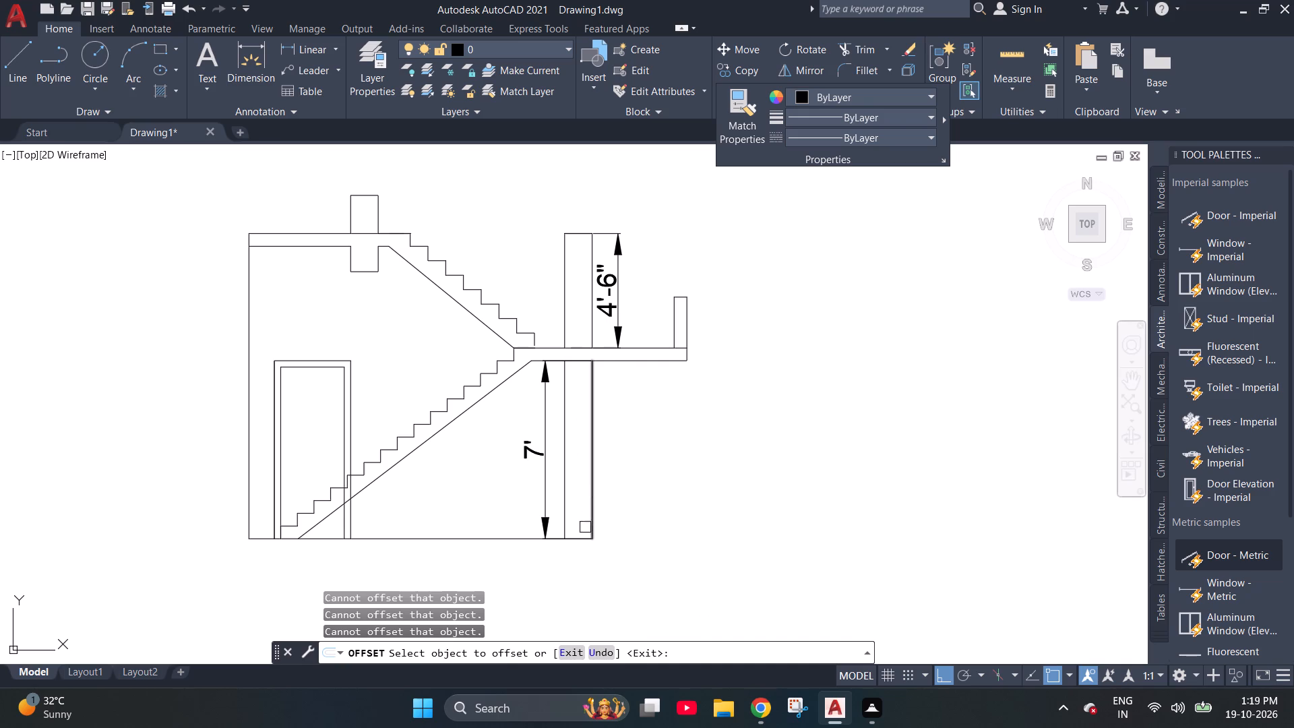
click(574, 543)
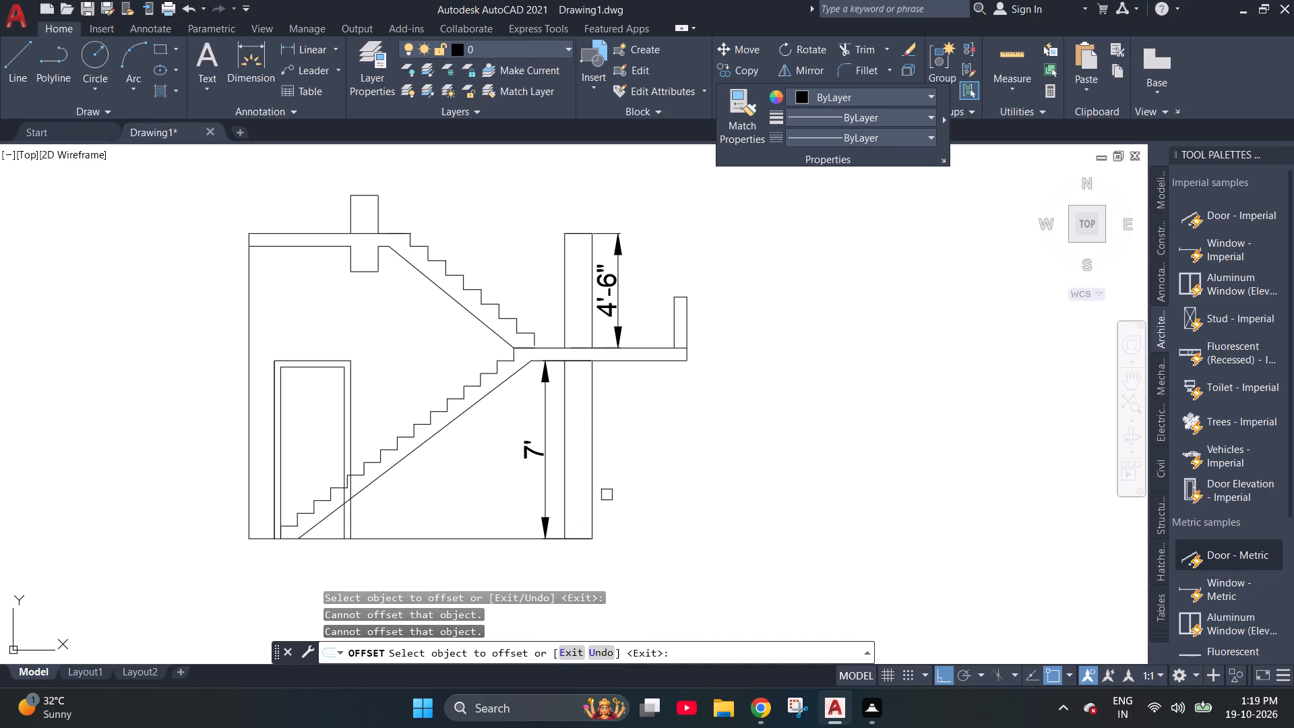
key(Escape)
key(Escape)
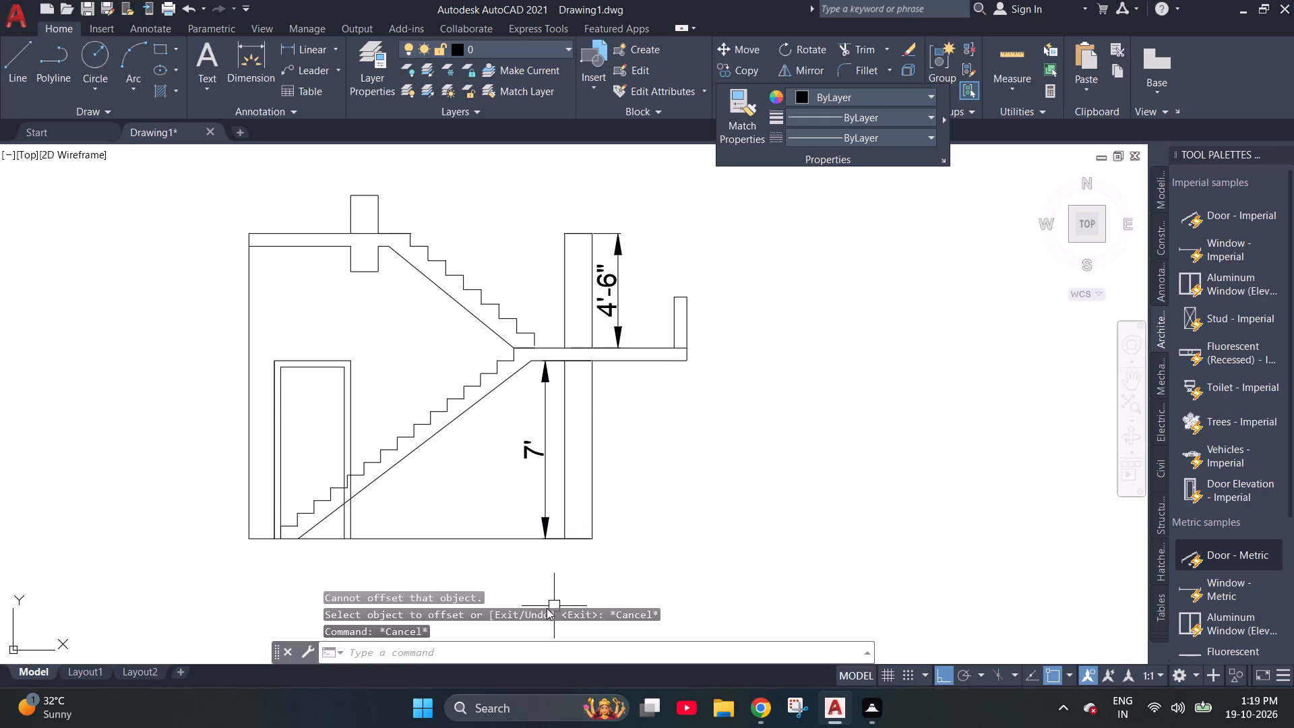
Draw a short horizontal line across the wall's base on the floor line, between the two wall faces.
key(l)
key(space)
click(567, 538)
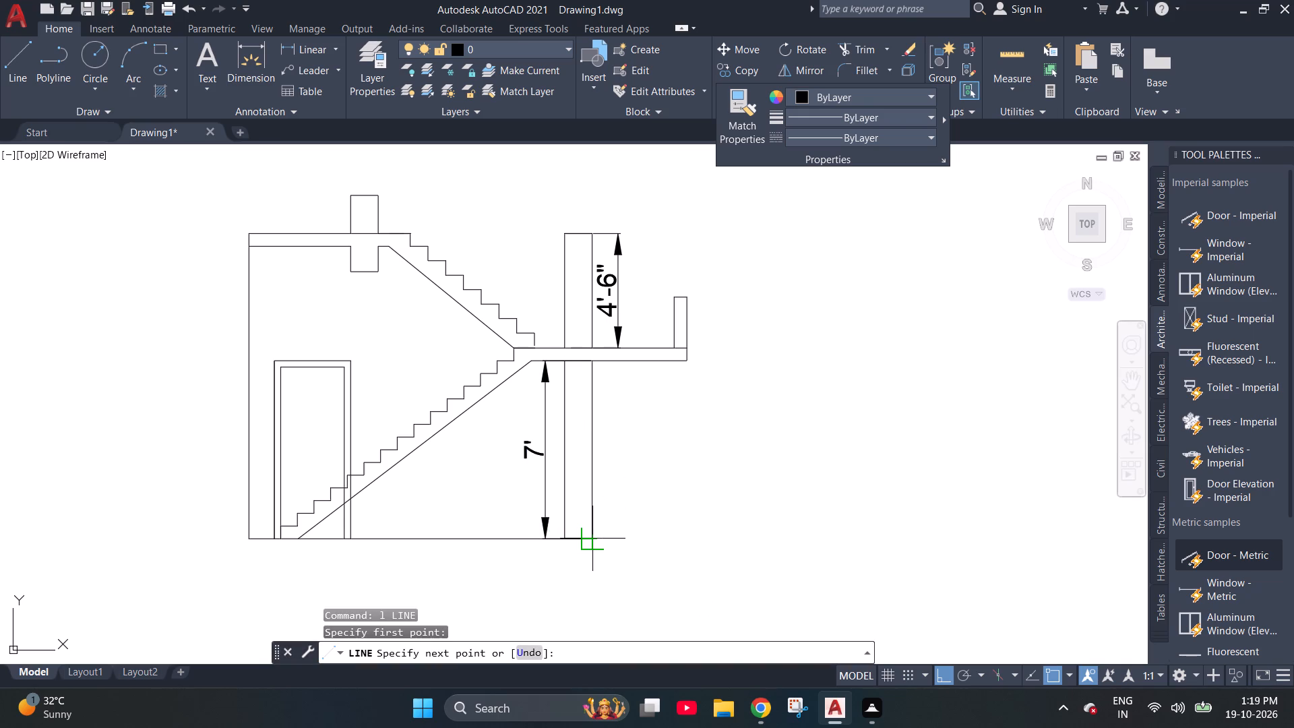
click(592, 538)
key(Escape)
key(Escape)
Offset the short line at the wall's base upward by 6'6".
key(o)
key(Return)
key(6)
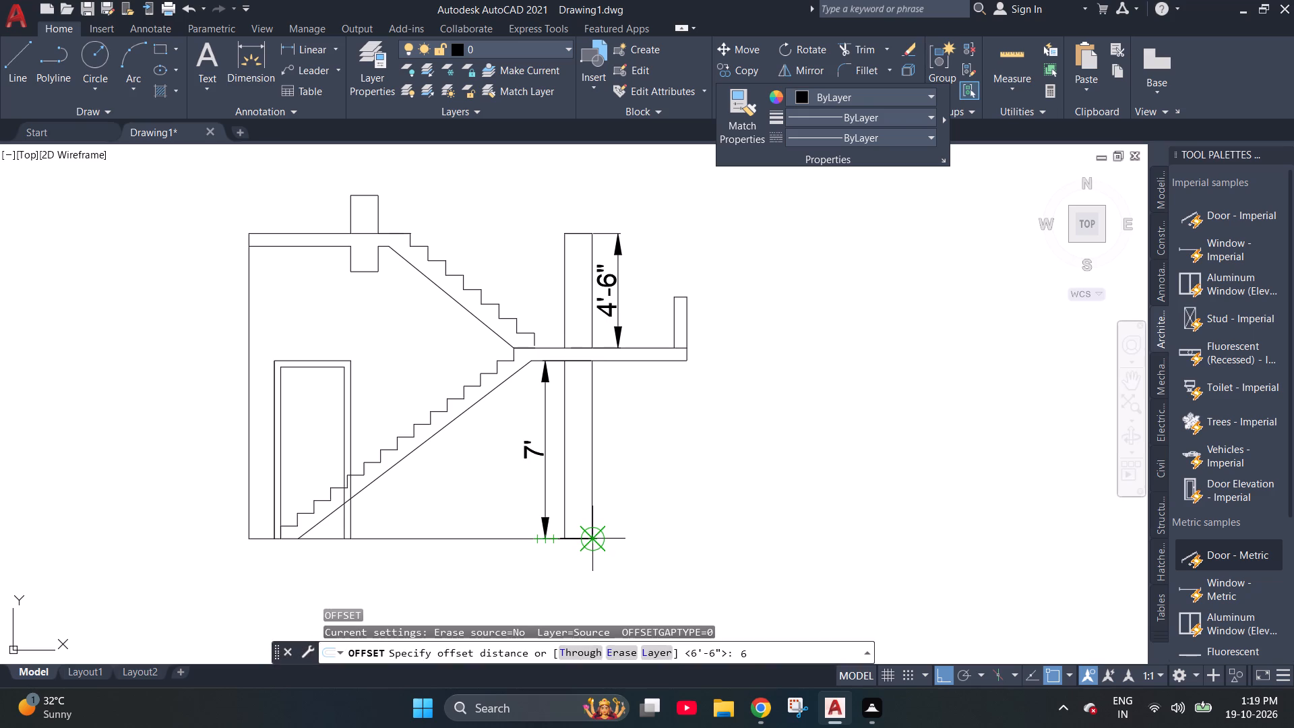
key(apostrophe)
key(6)
key(shift+quotedbl)
key(Return)
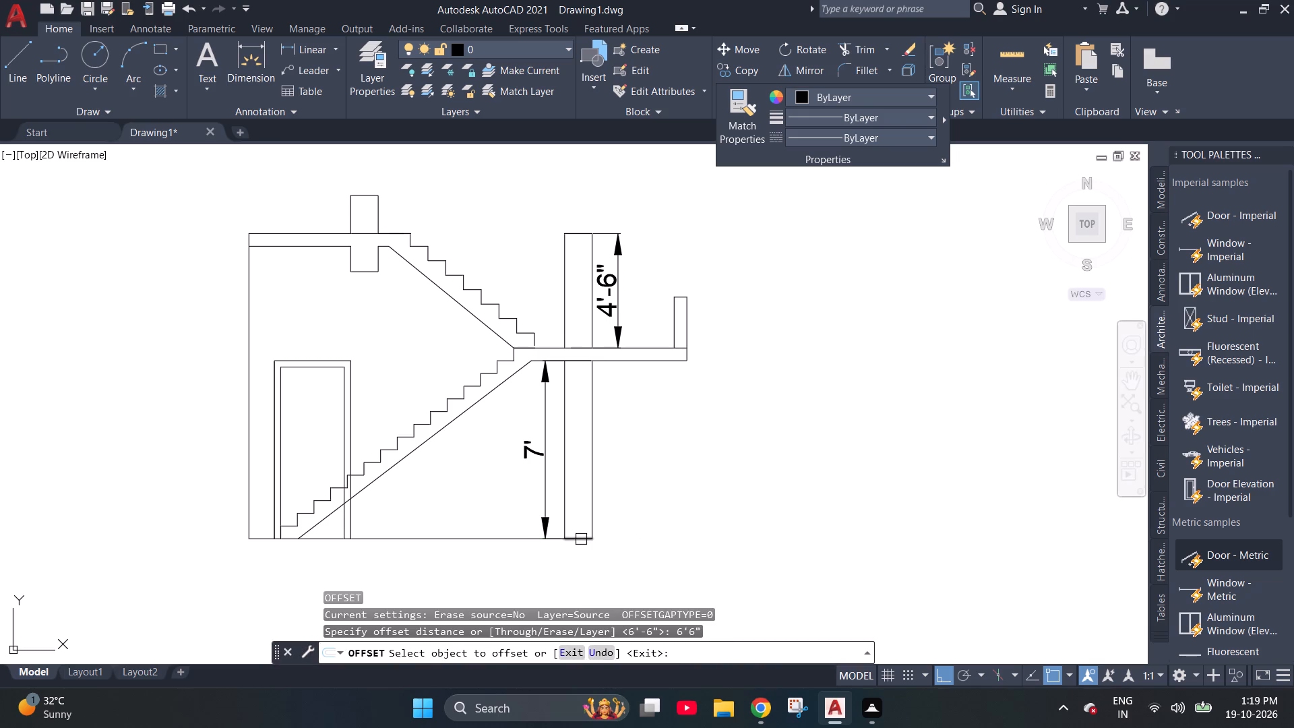
click(581, 539)
click(576, 432)
key(Escape)
key(Escape)
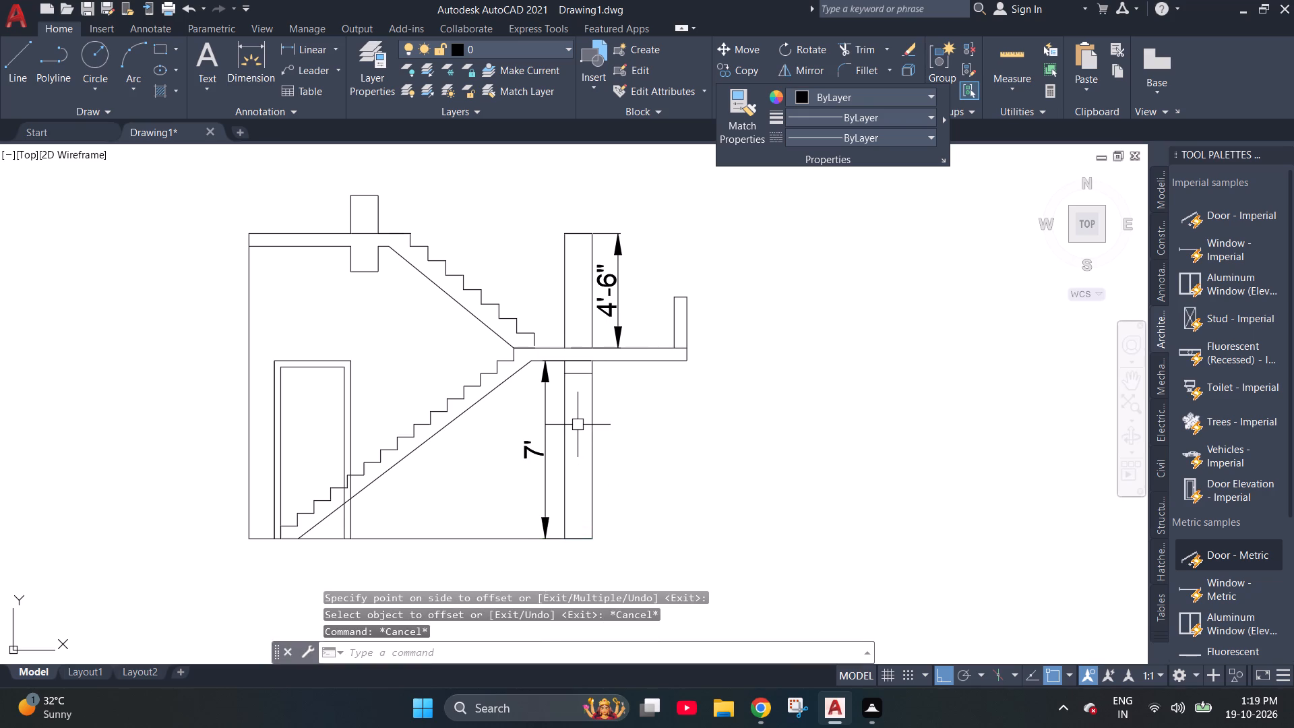
Dimension the height from the floor to the offset line in the lower wall, on the wall's outer side.
click(273, 45)
click(257, 59)
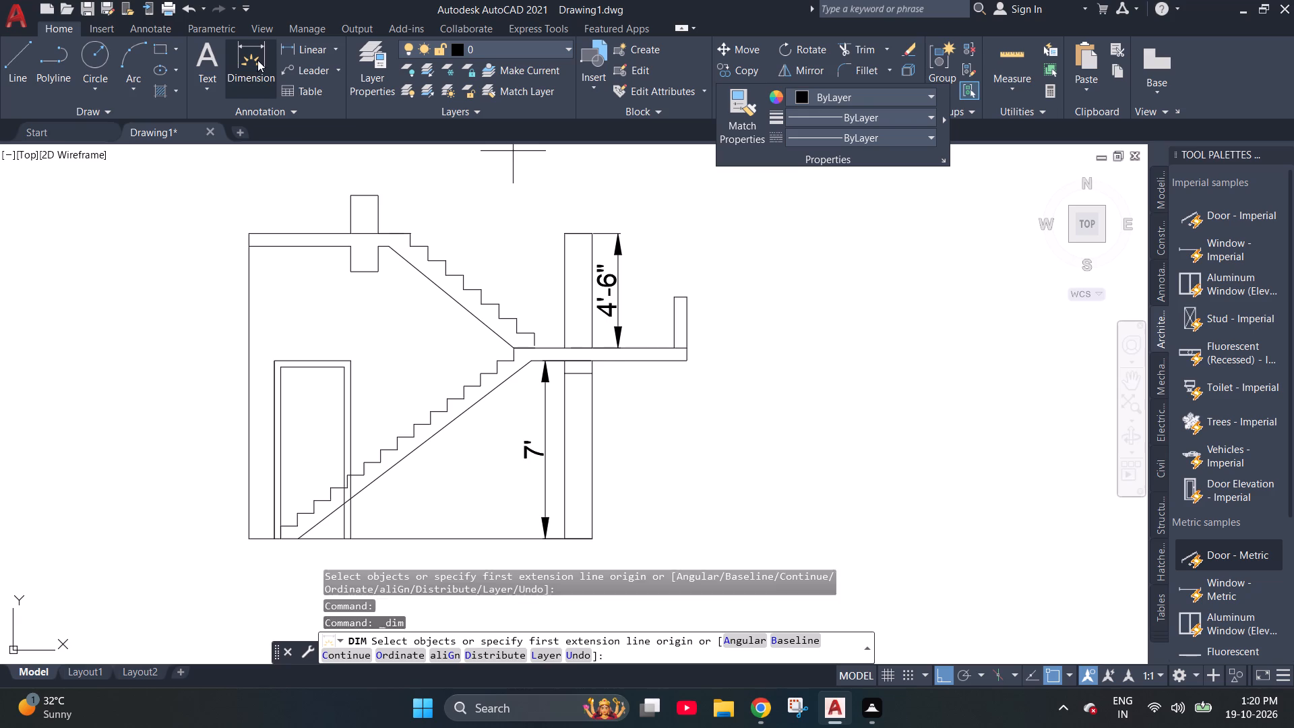
click(588, 384)
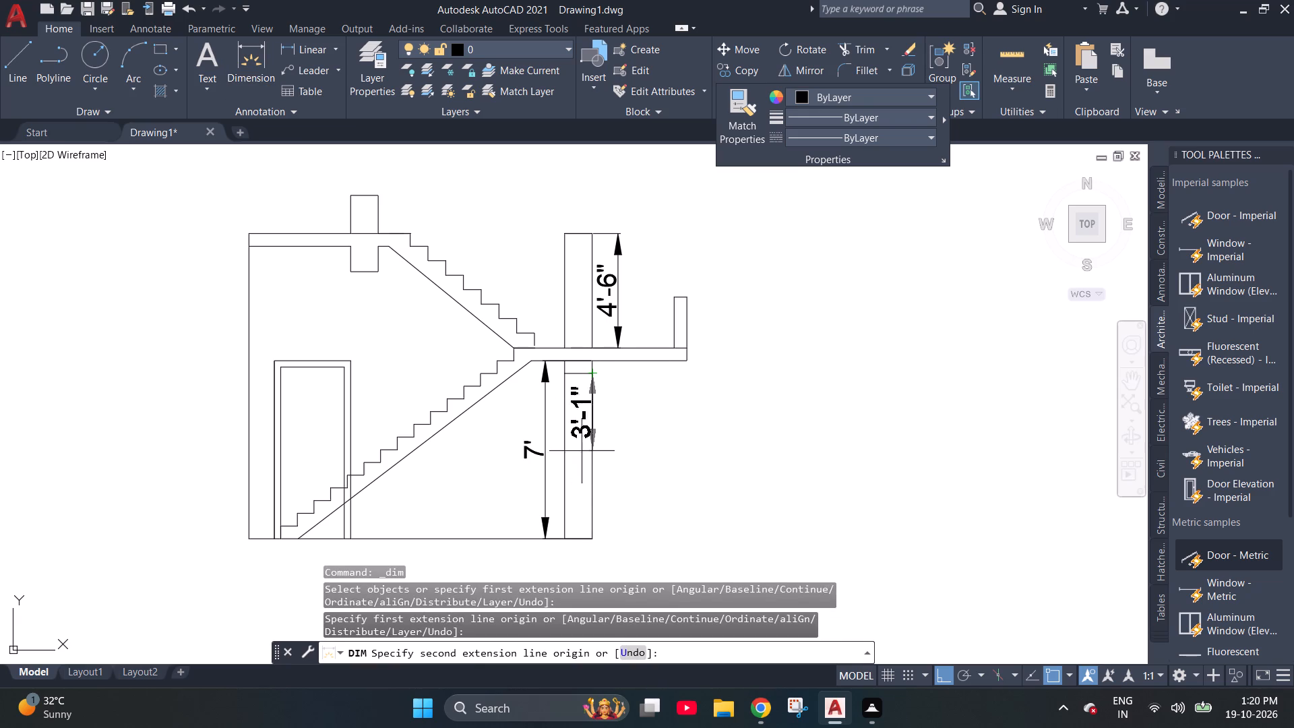
click(589, 547)
click(640, 542)
key(Escape)
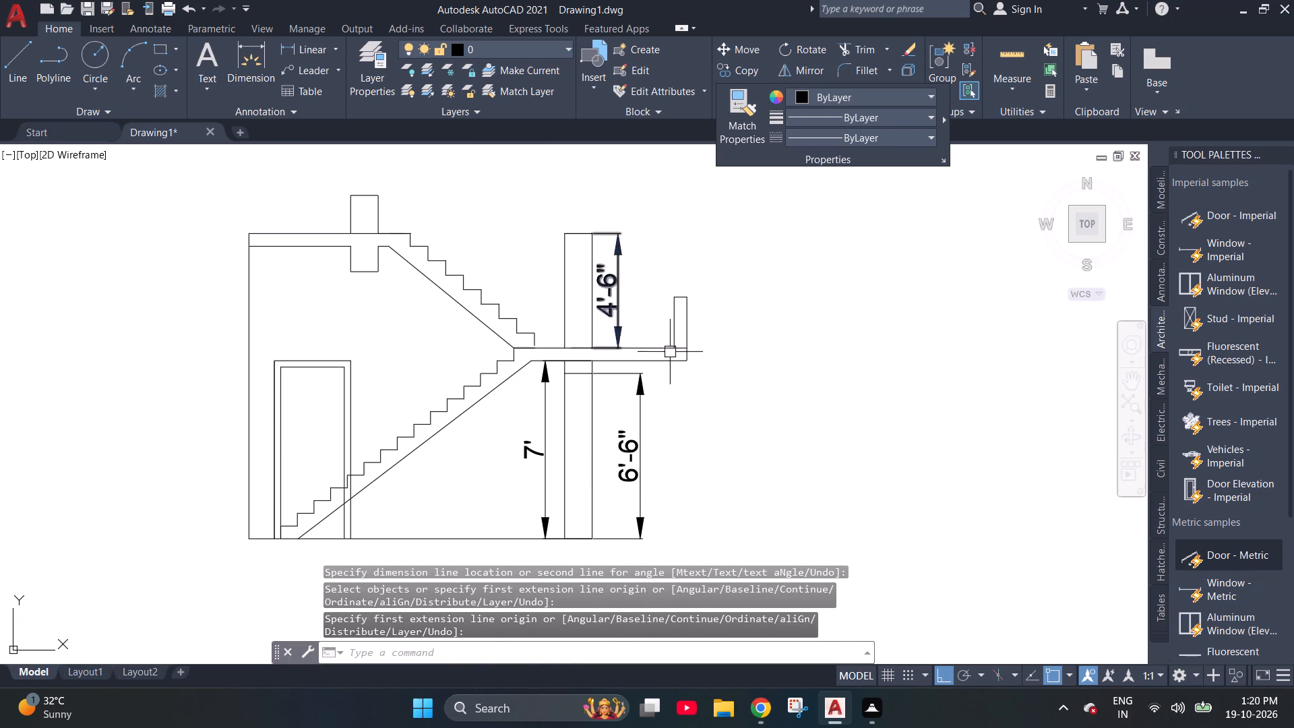
Dimension the mid-landing slab's thickness at its free outer end, placing the dimension beyond the slab.
scroll(679, 357, up, 2)
key(space)
click(700, 367)
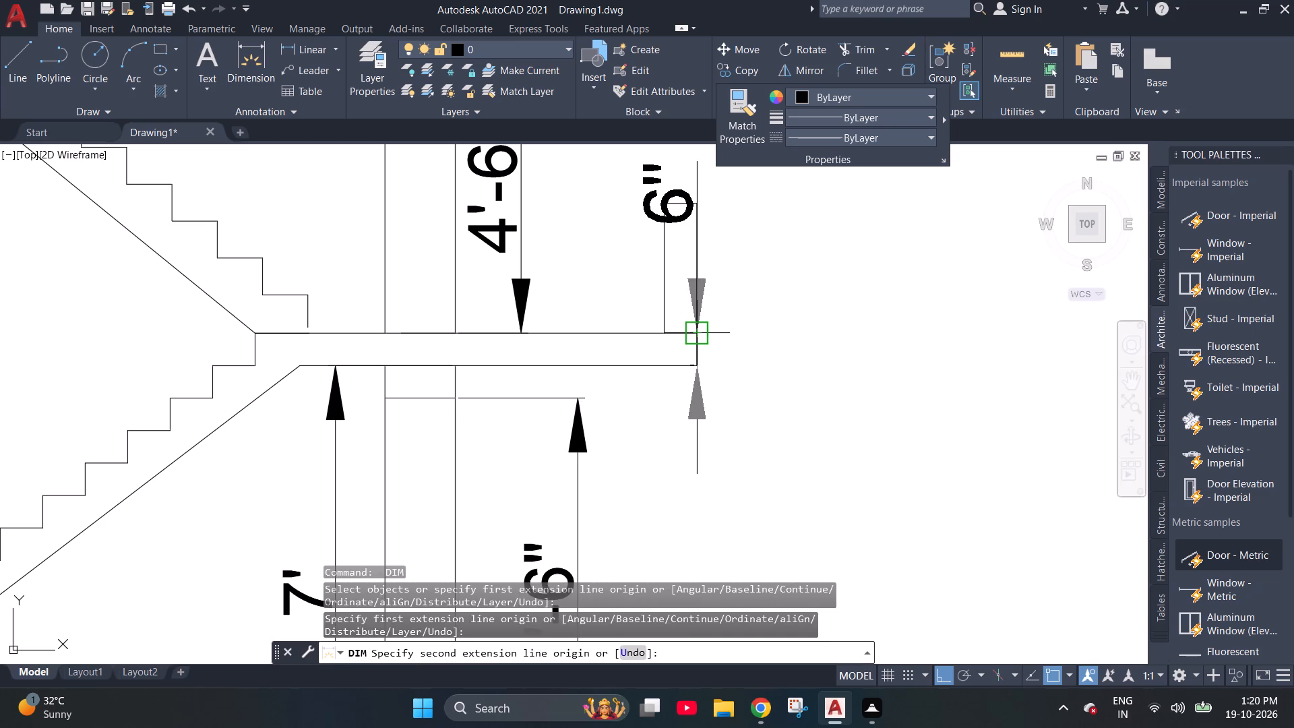
click(702, 336)
scroll(773, 377, down, 1)
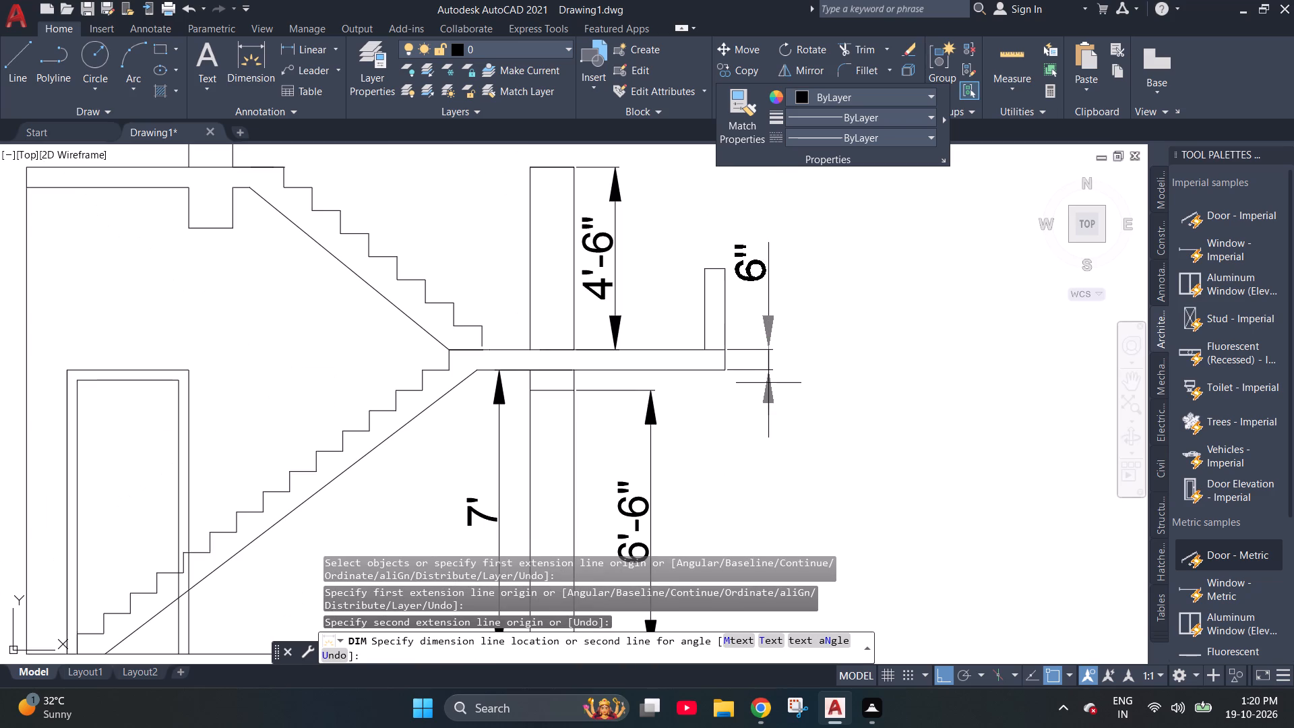
click(771, 408)
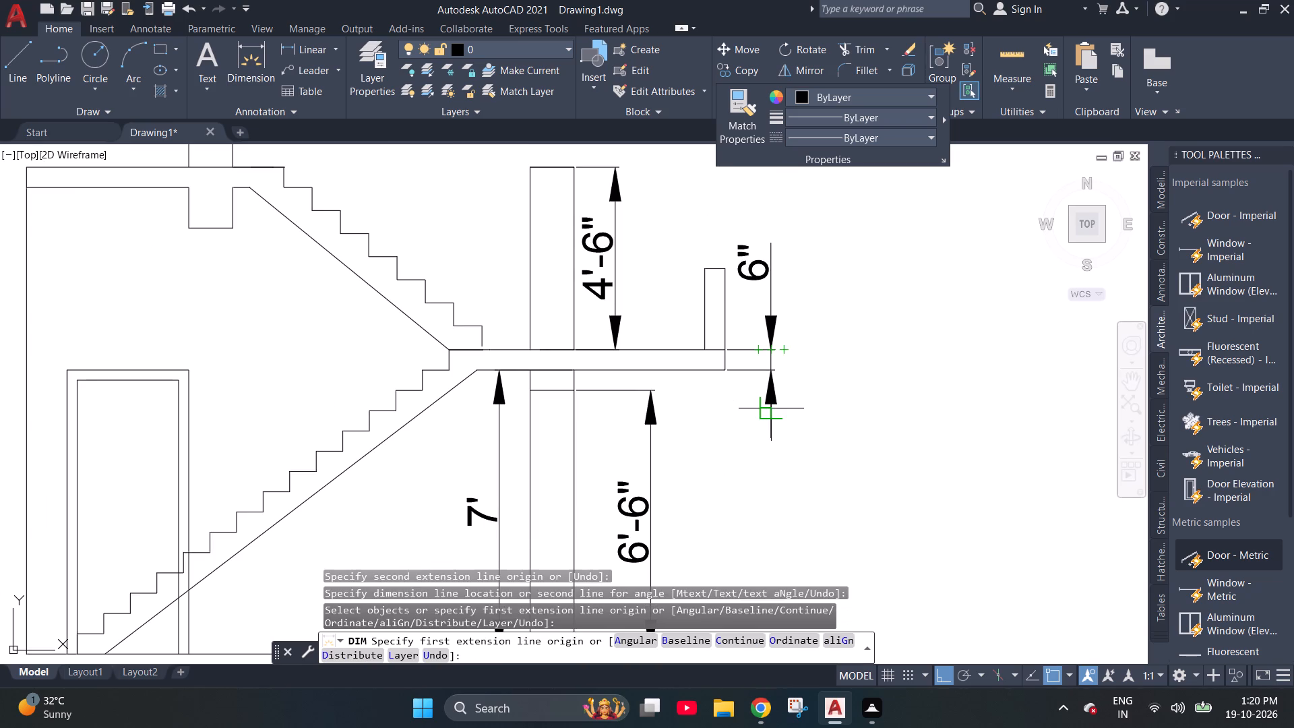
key(Escape)
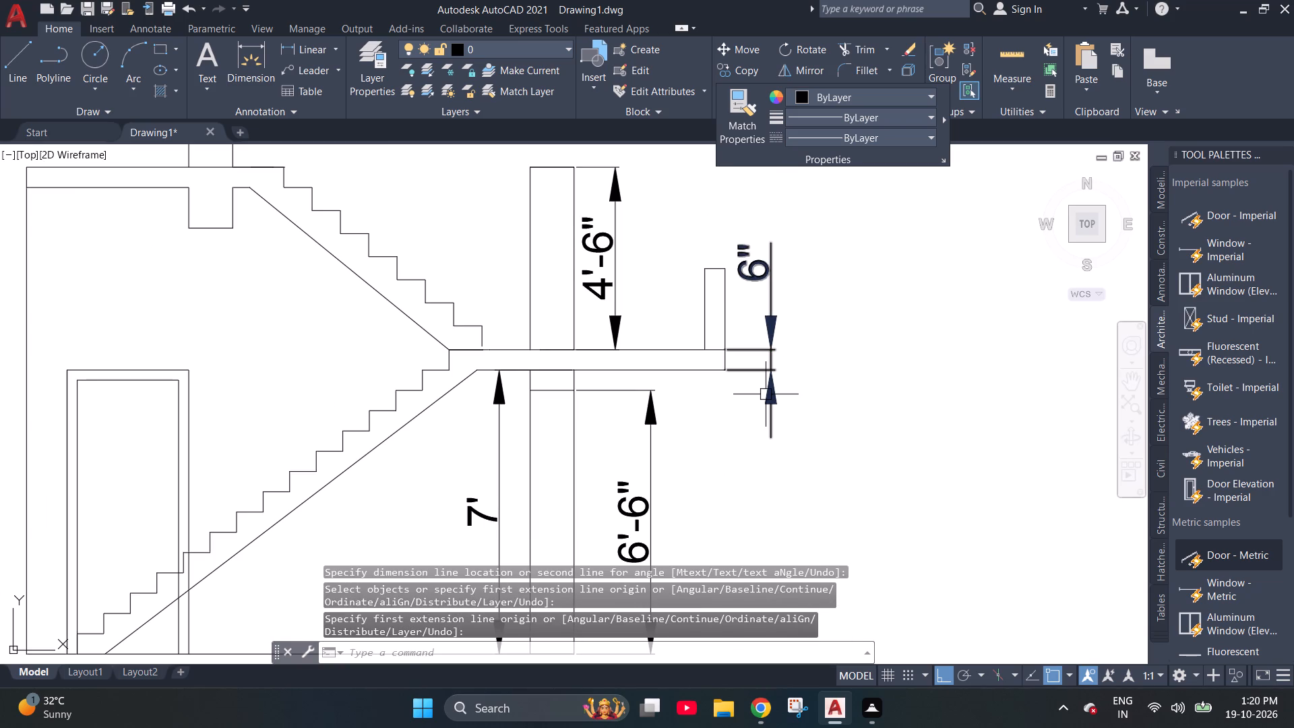
Dimension the section's overall width along the floor line between its outer ends, placing the dimension below the floor.
scroll(719, 339, down, 1)
key(space)
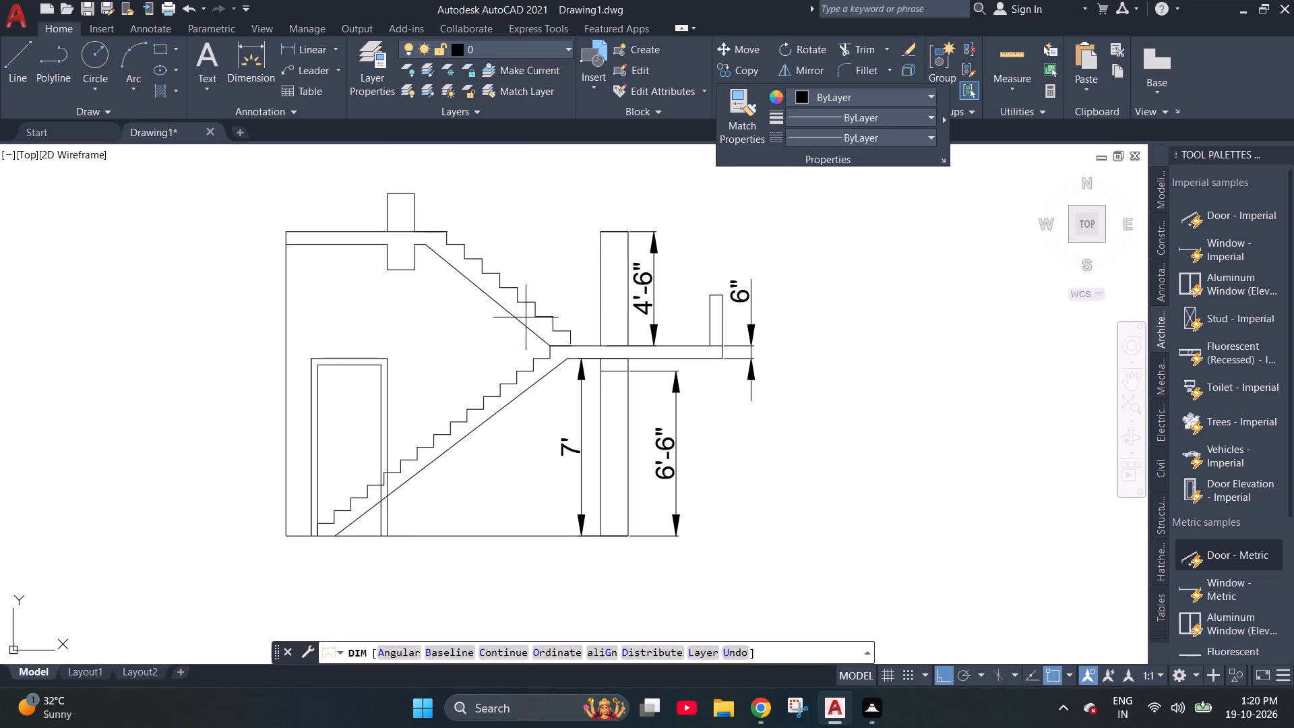
scroll(515, 281, down, 1)
scroll(377, 464, up, 3)
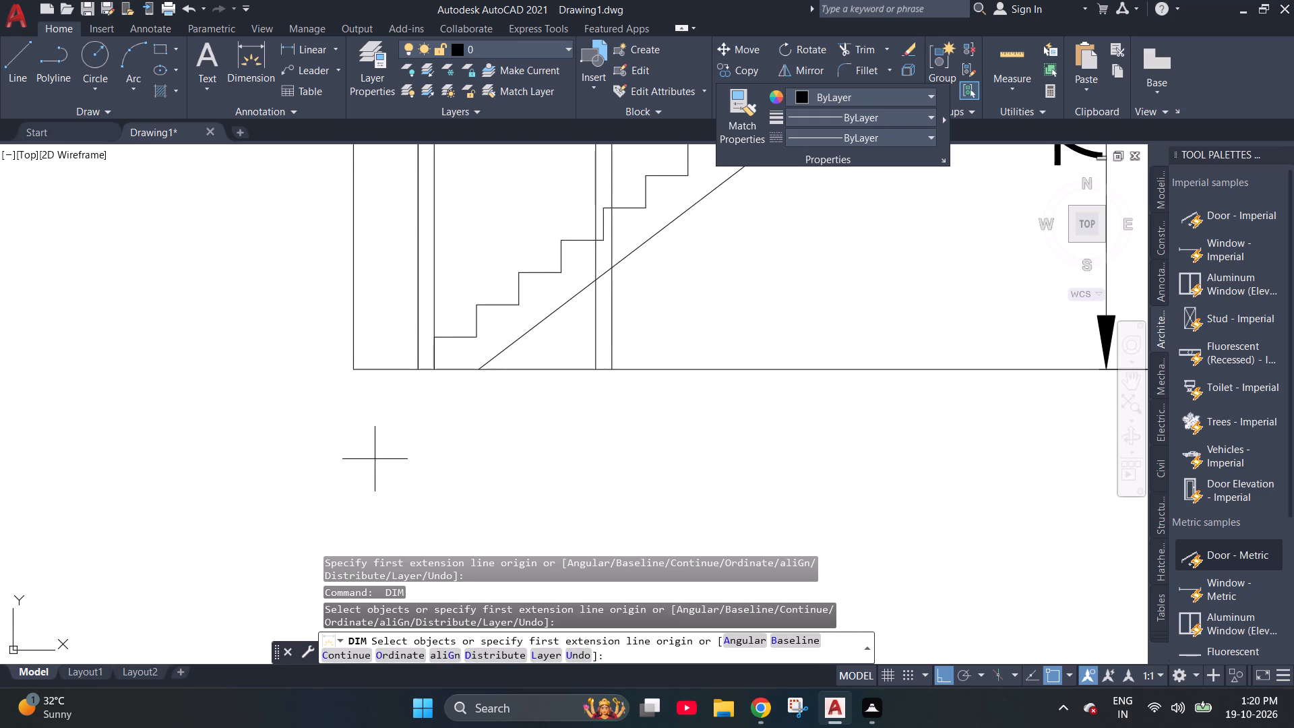
click(344, 363)
scroll(290, 371, down, 2)
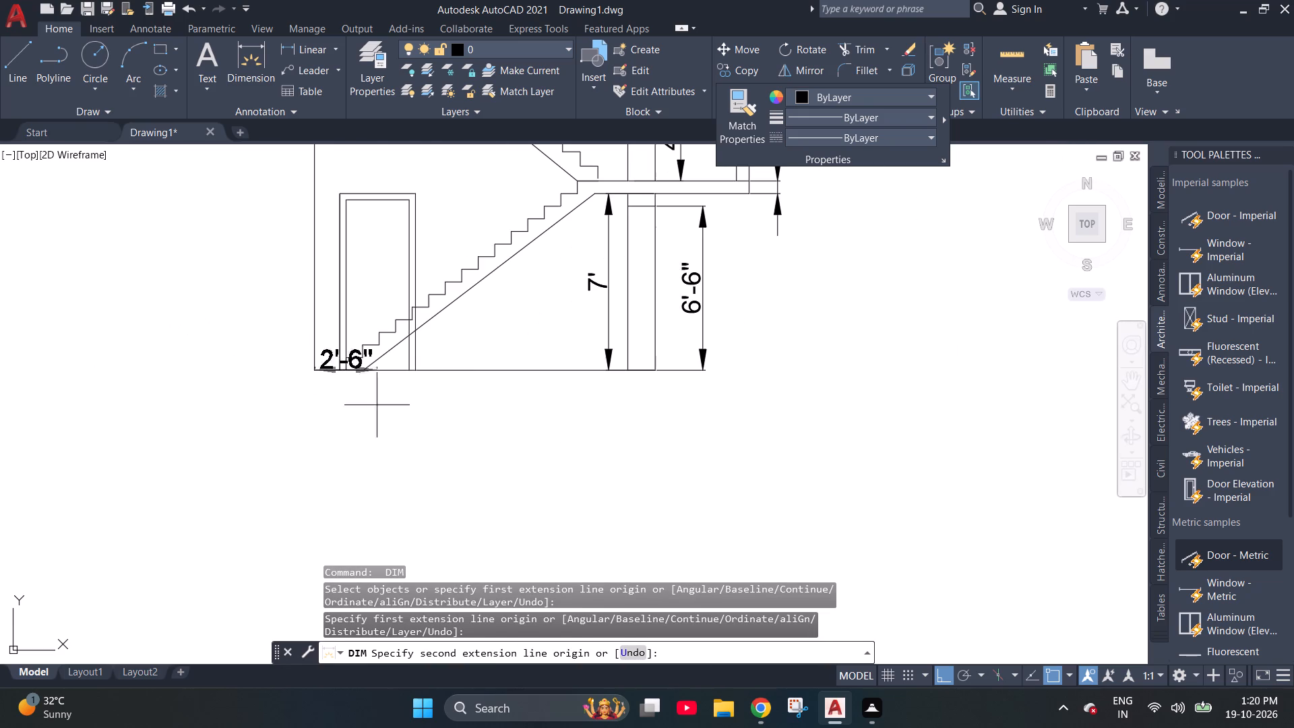
click(653, 367)
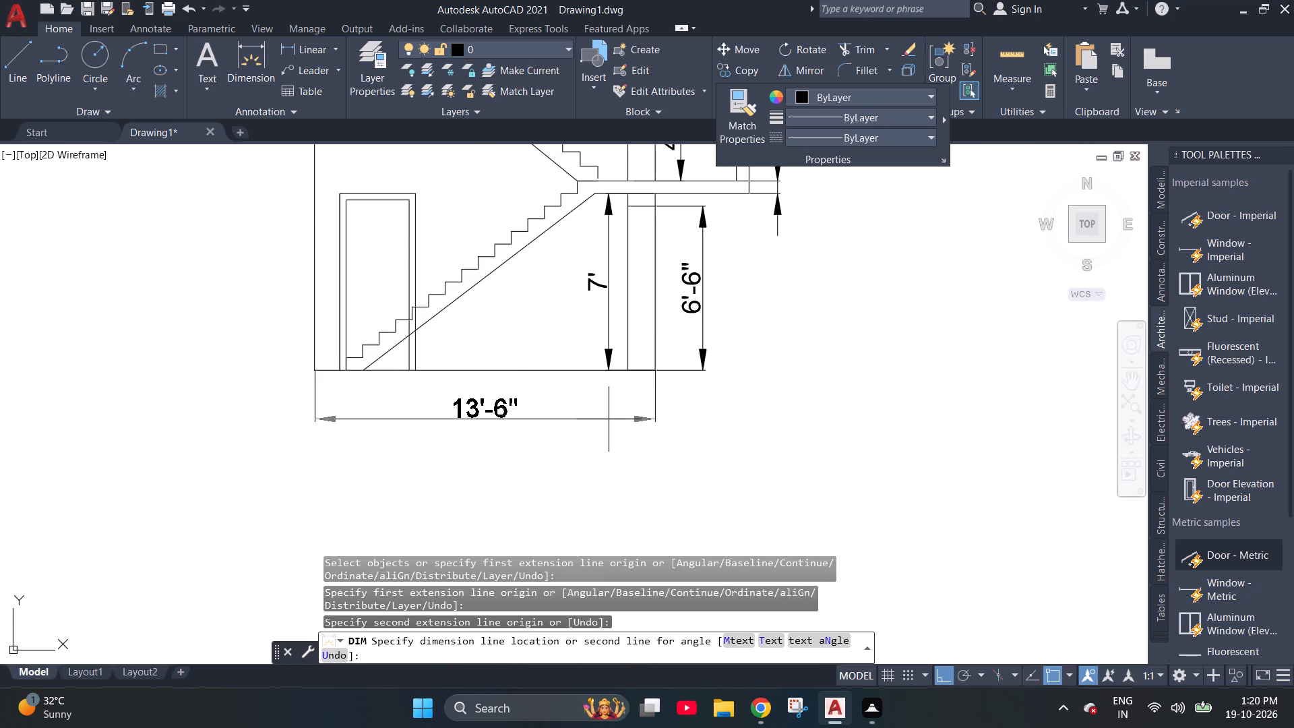
click(609, 417)
key(Escape)
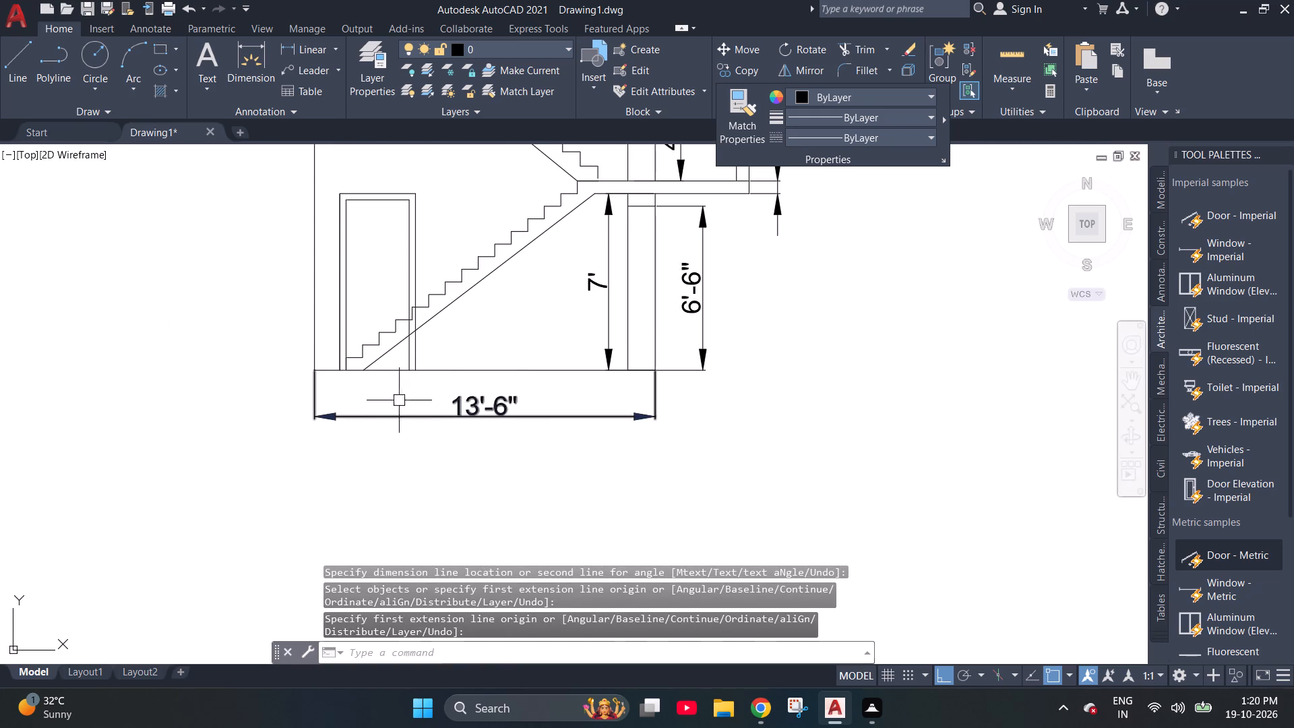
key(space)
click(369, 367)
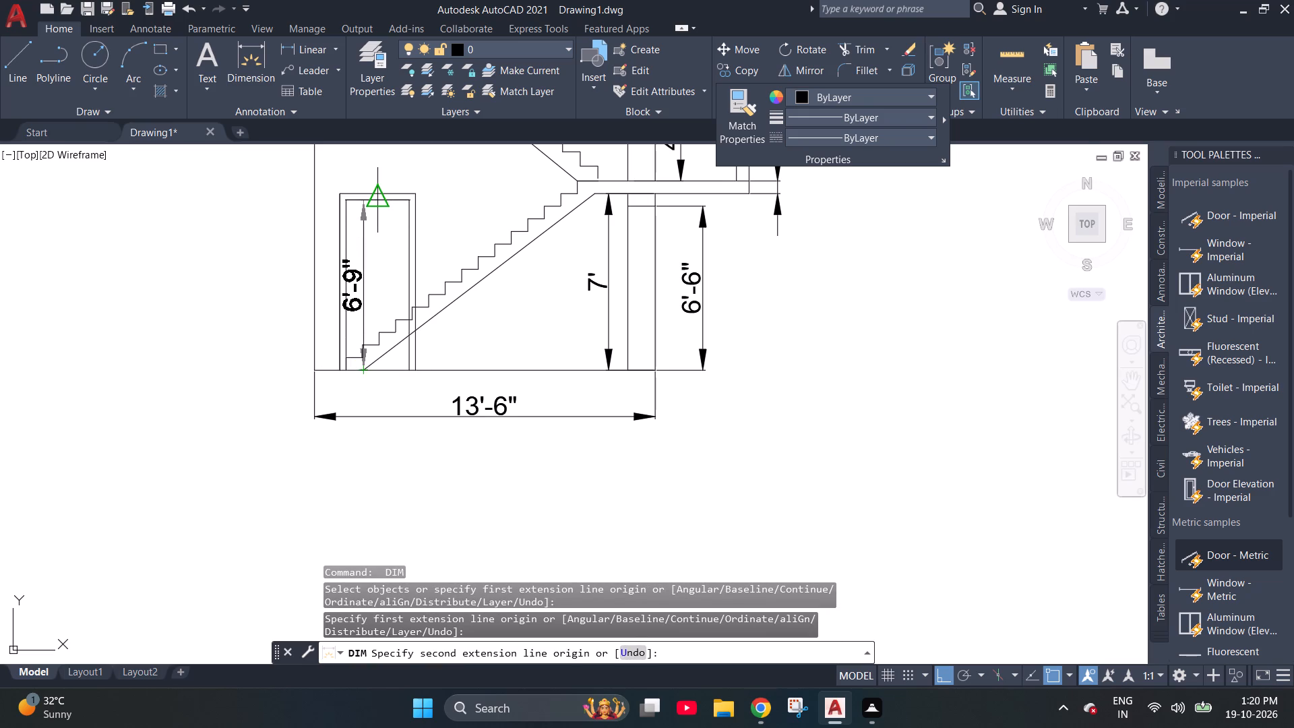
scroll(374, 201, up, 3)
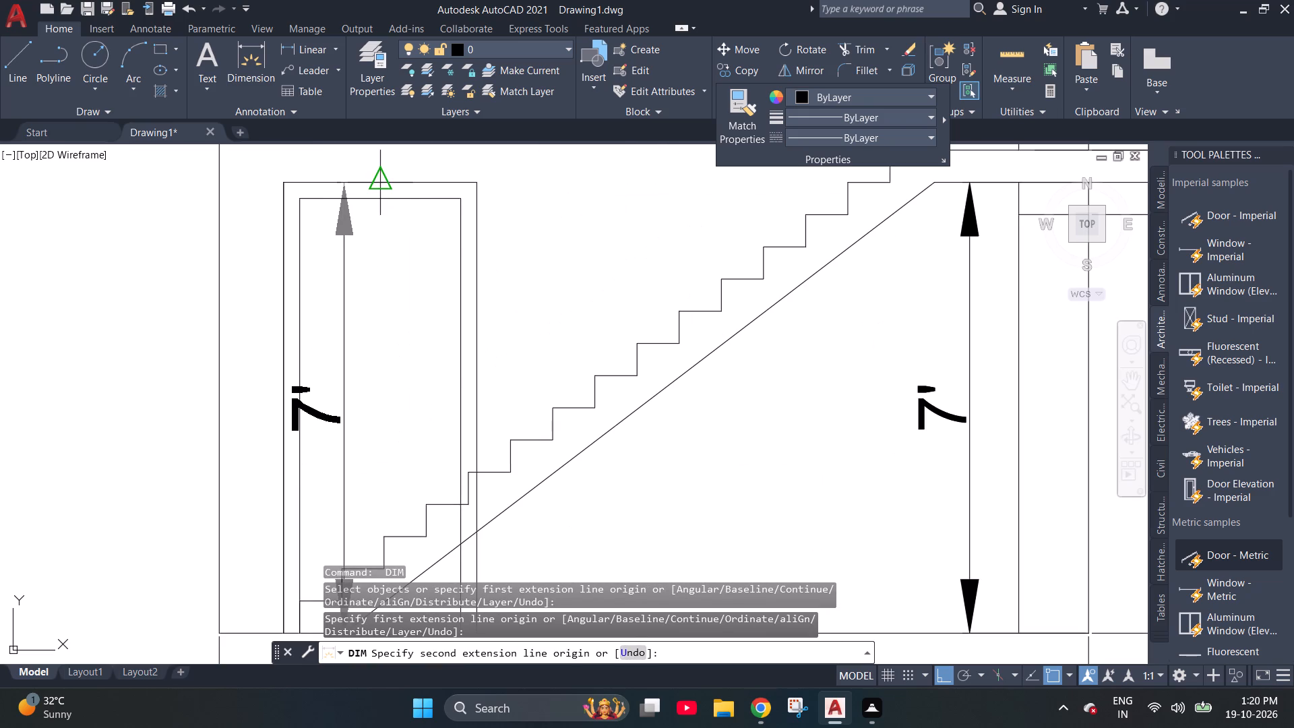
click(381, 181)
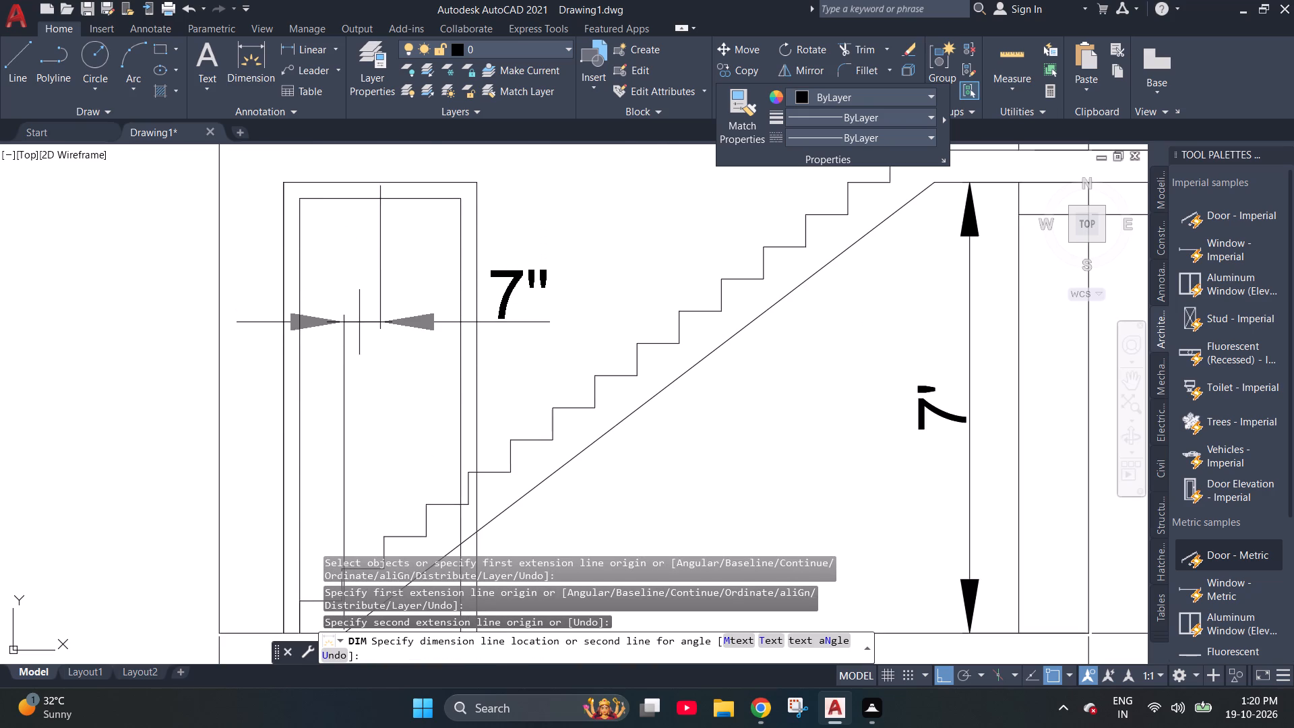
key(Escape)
Dimension the door's full height from the top of its outer frame to the floor, placing the dimension inside the doorway.
key(space)
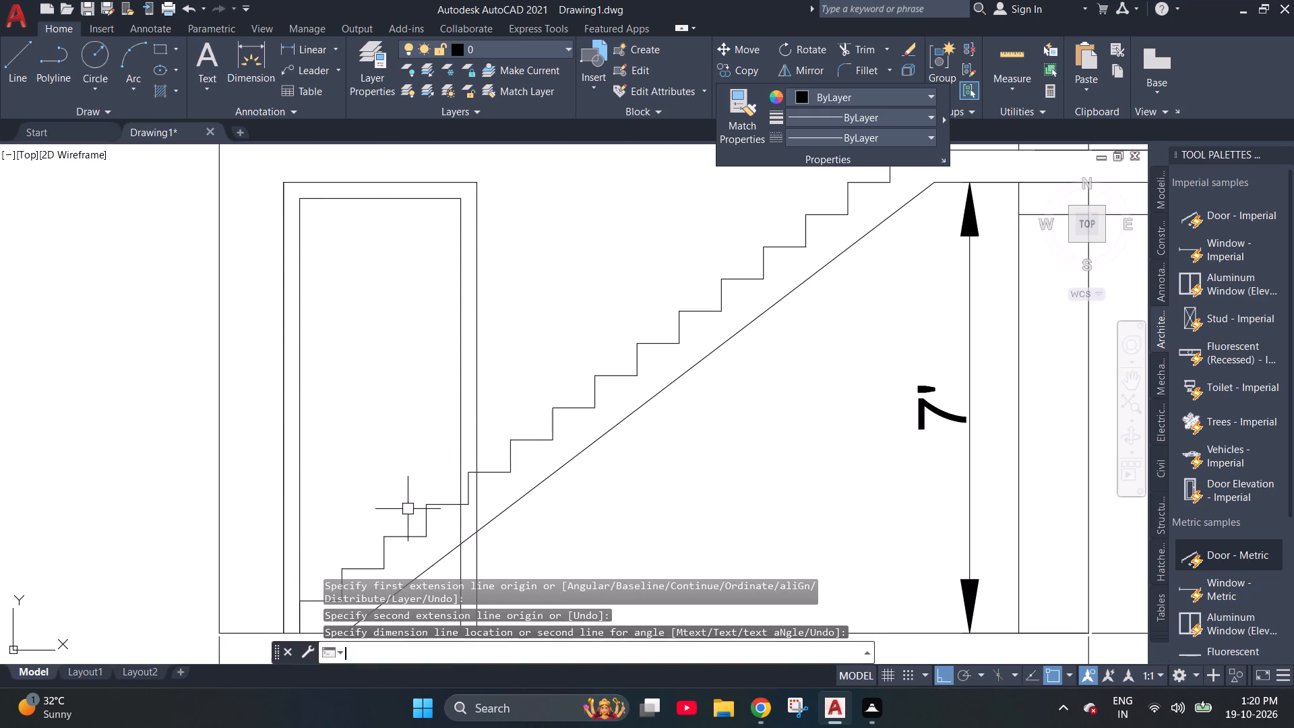
click(376, 176)
scroll(373, 226, down, 1)
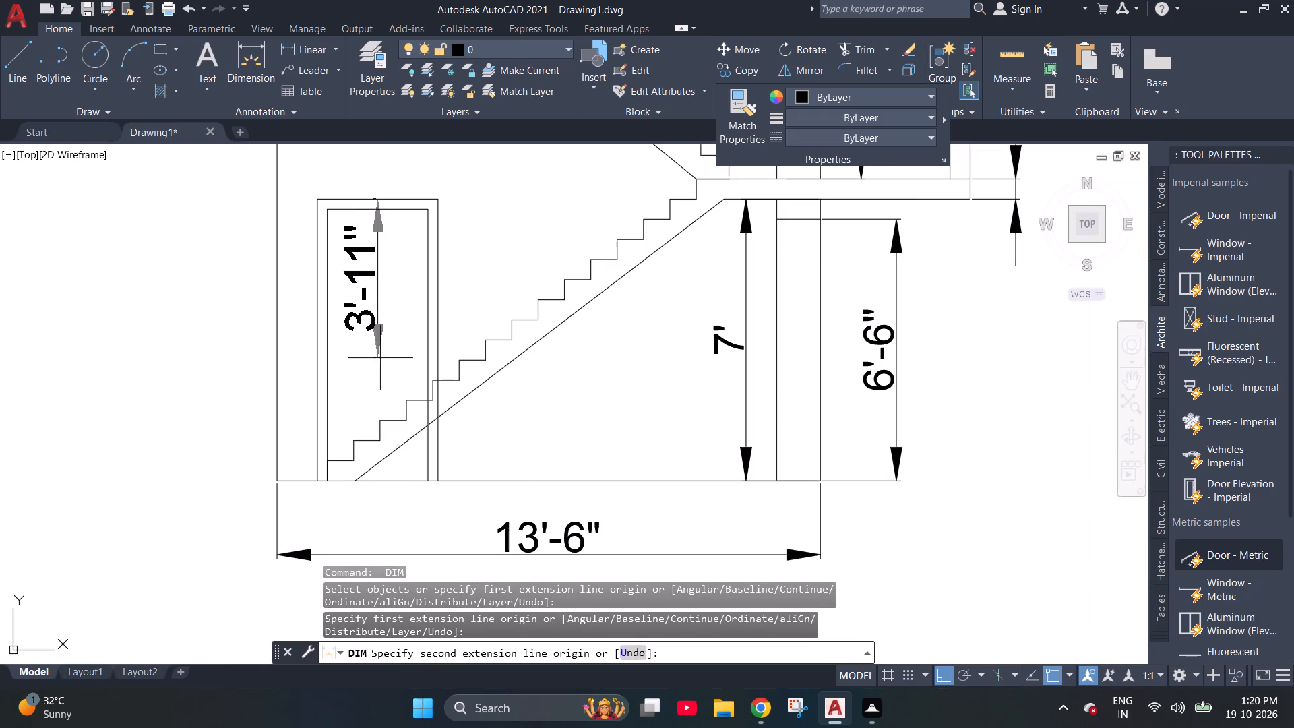
scroll(383, 485, up, 3)
click(348, 466)
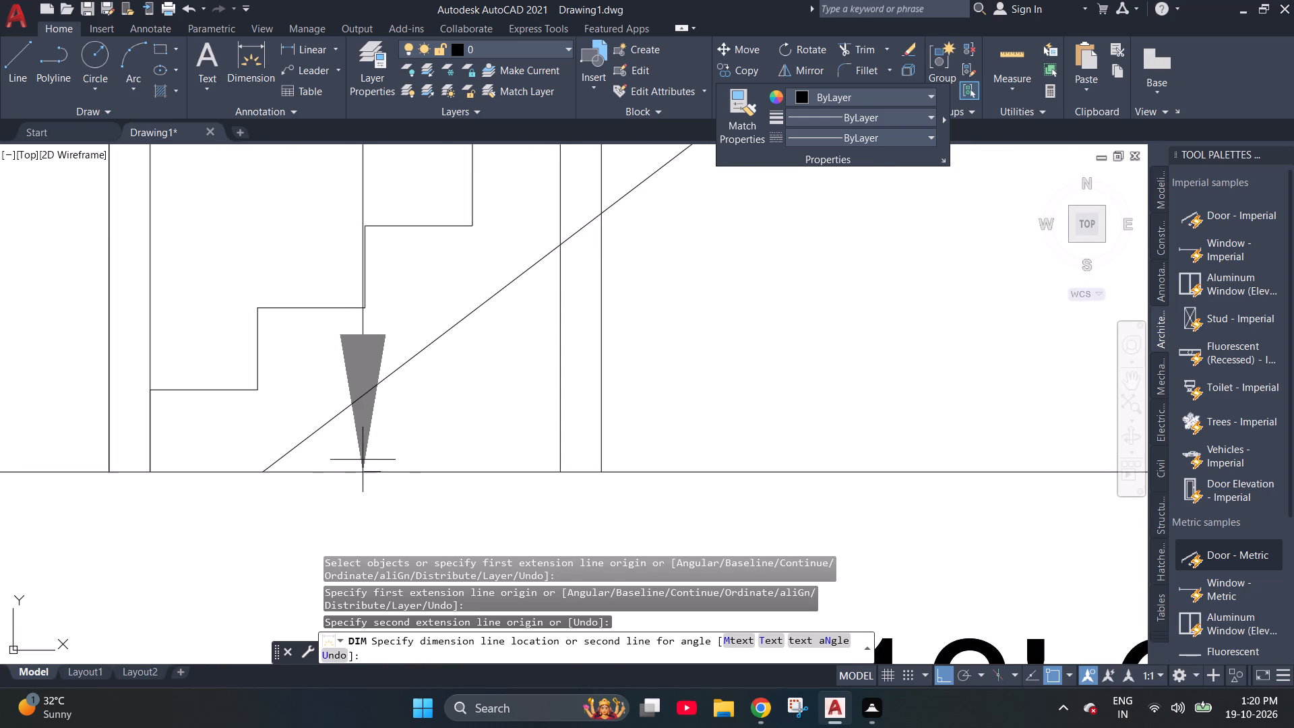
scroll(365, 459, down, 2)
click(399, 457)
key(Escape)
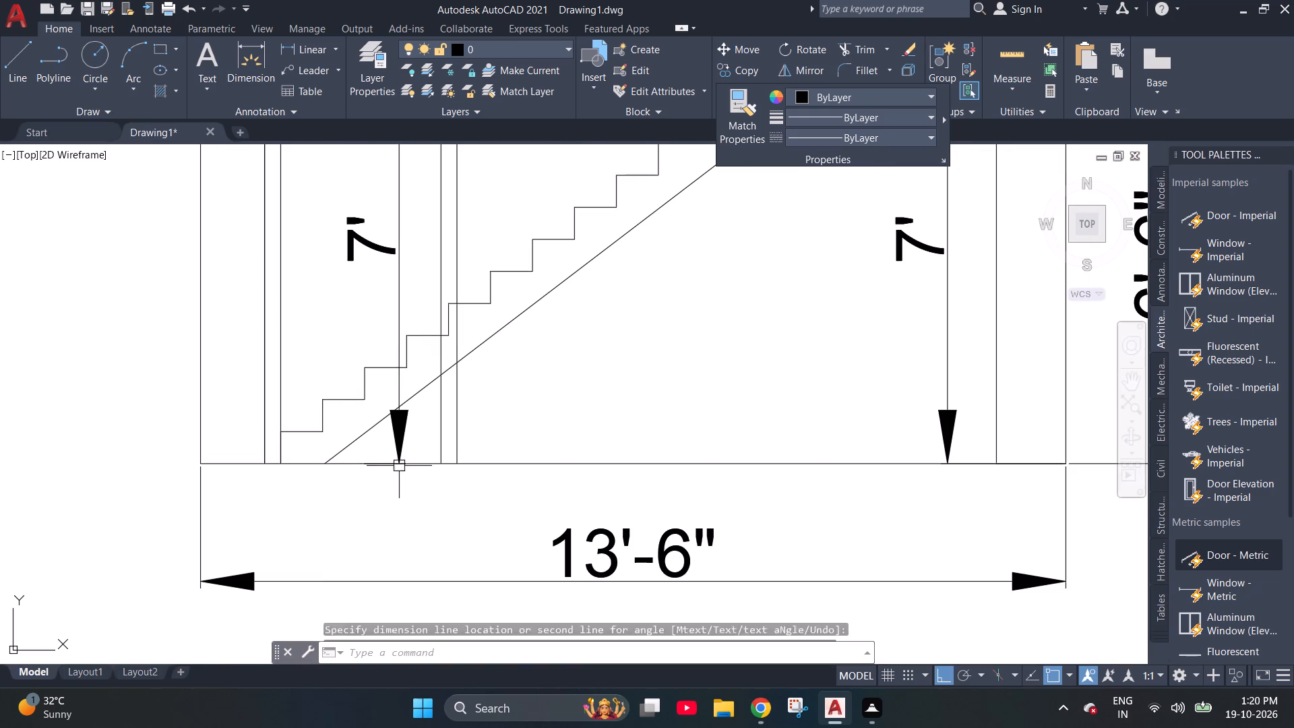
Dimension the vertical headroom from the midpoint of the upper beam's underside to the lower flight's step directly below it.
scroll(425, 529, down, 2)
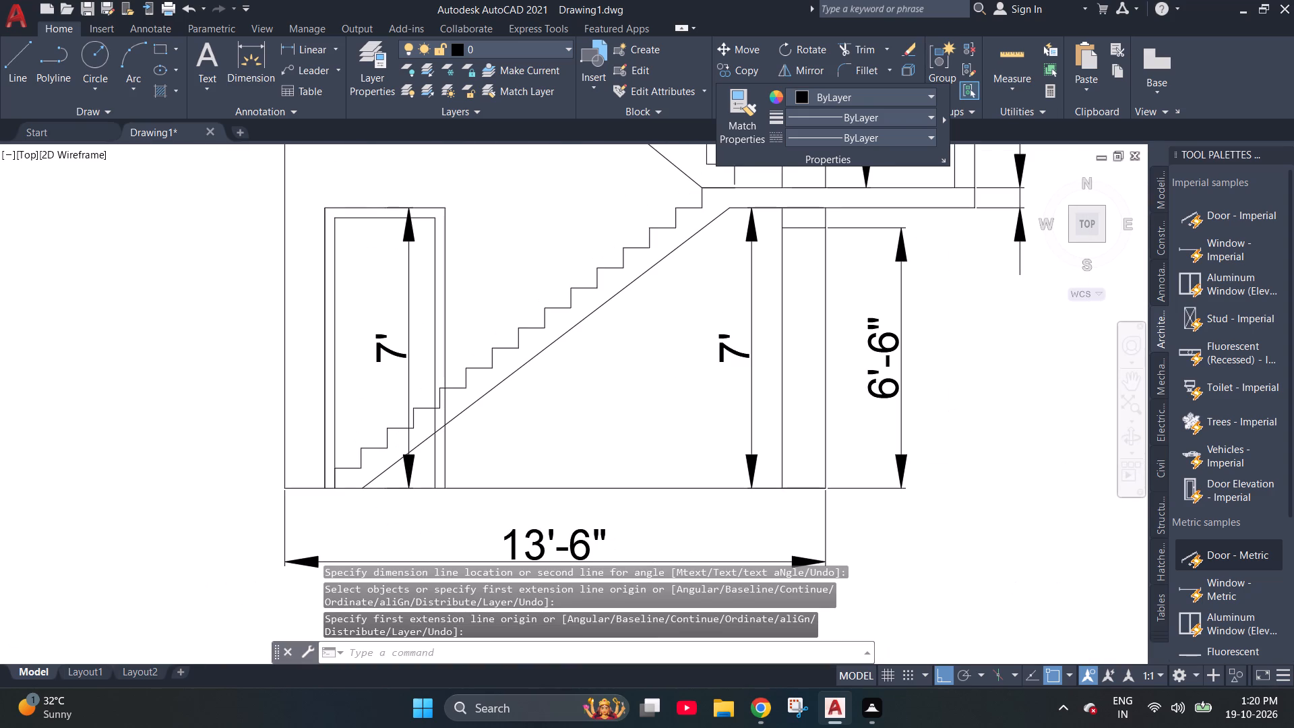
key(space)
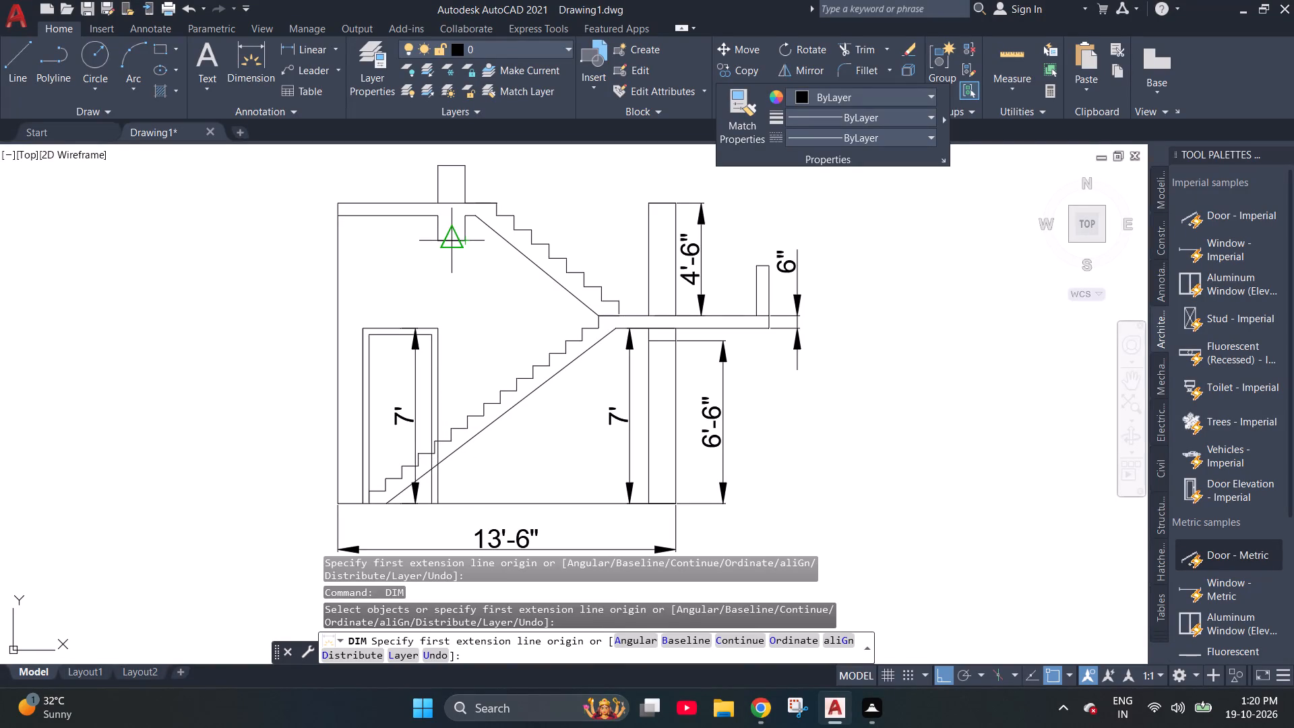
click(452, 246)
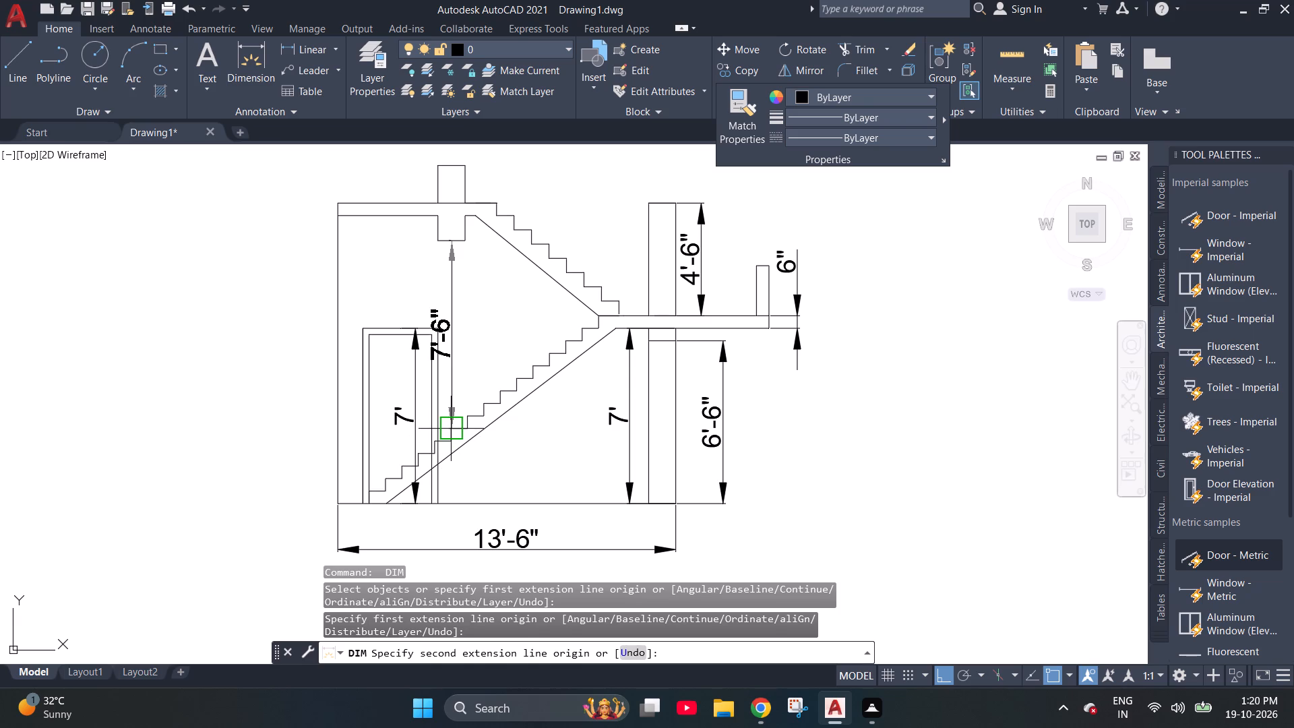
scroll(449, 428, up, 4)
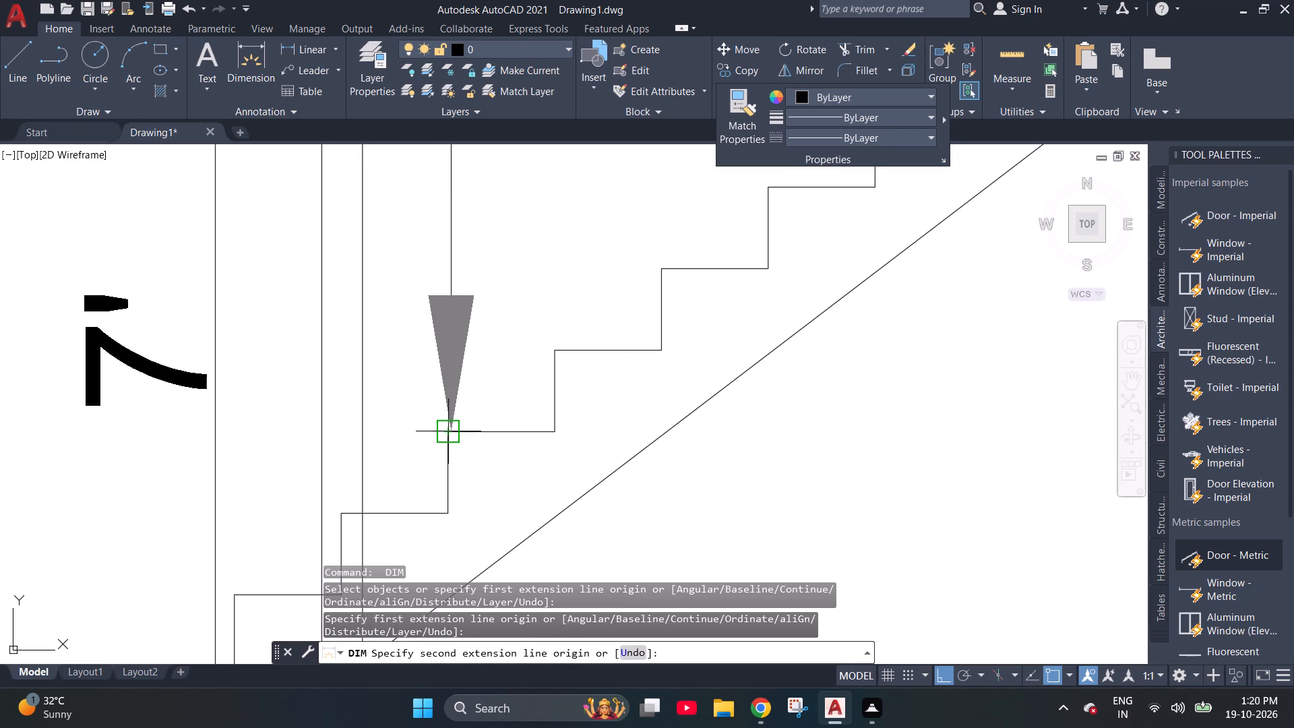
click(448, 429)
scroll(457, 425, down, 3)
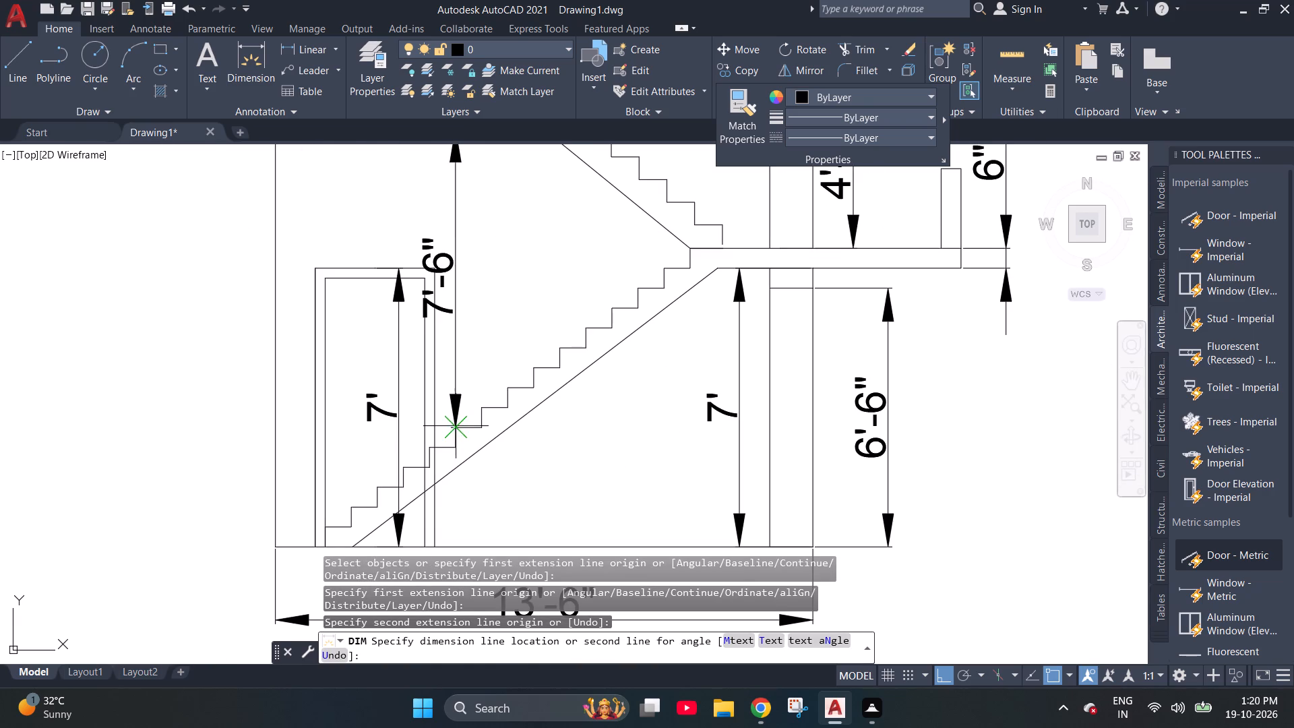
click(456, 426)
key(Escape)
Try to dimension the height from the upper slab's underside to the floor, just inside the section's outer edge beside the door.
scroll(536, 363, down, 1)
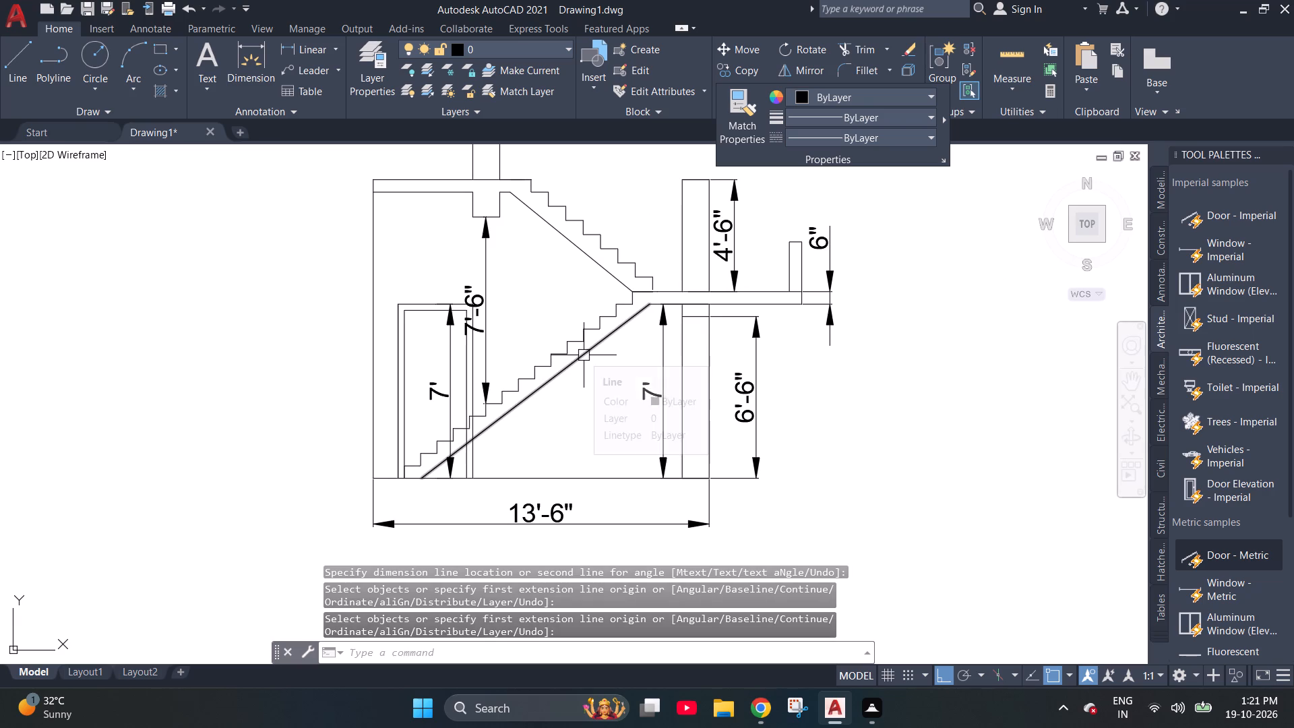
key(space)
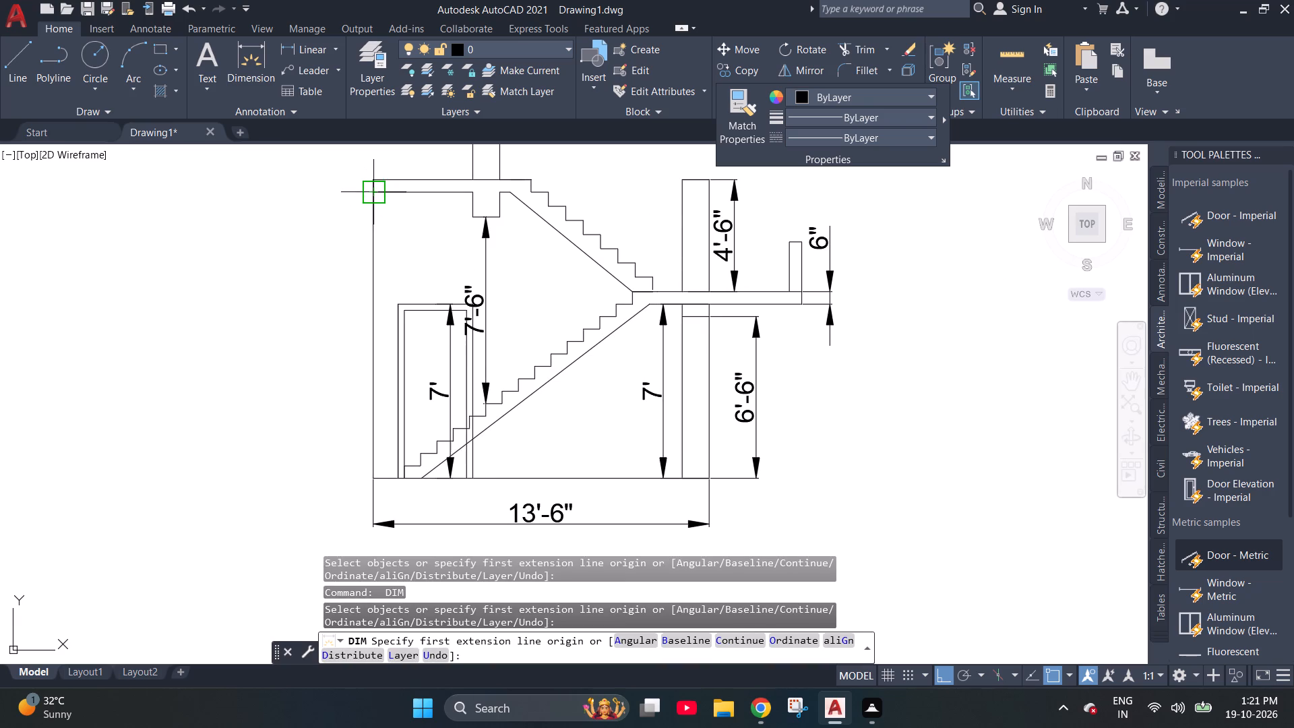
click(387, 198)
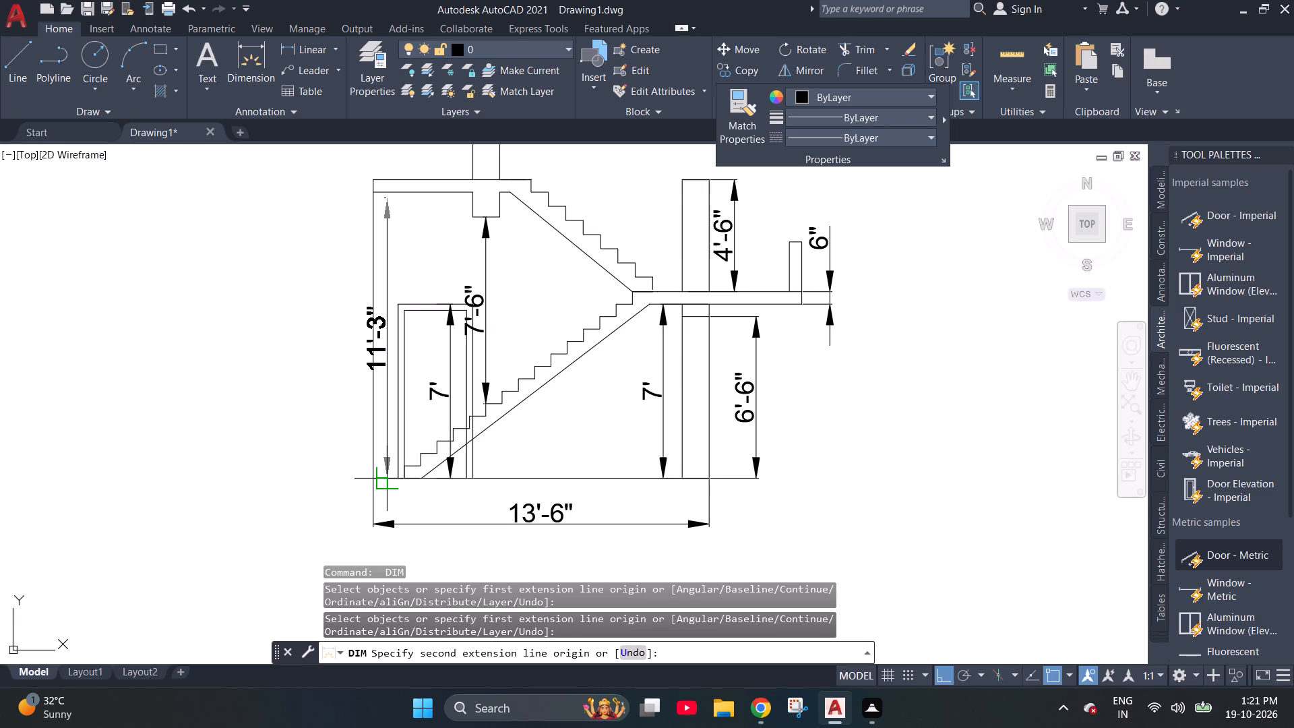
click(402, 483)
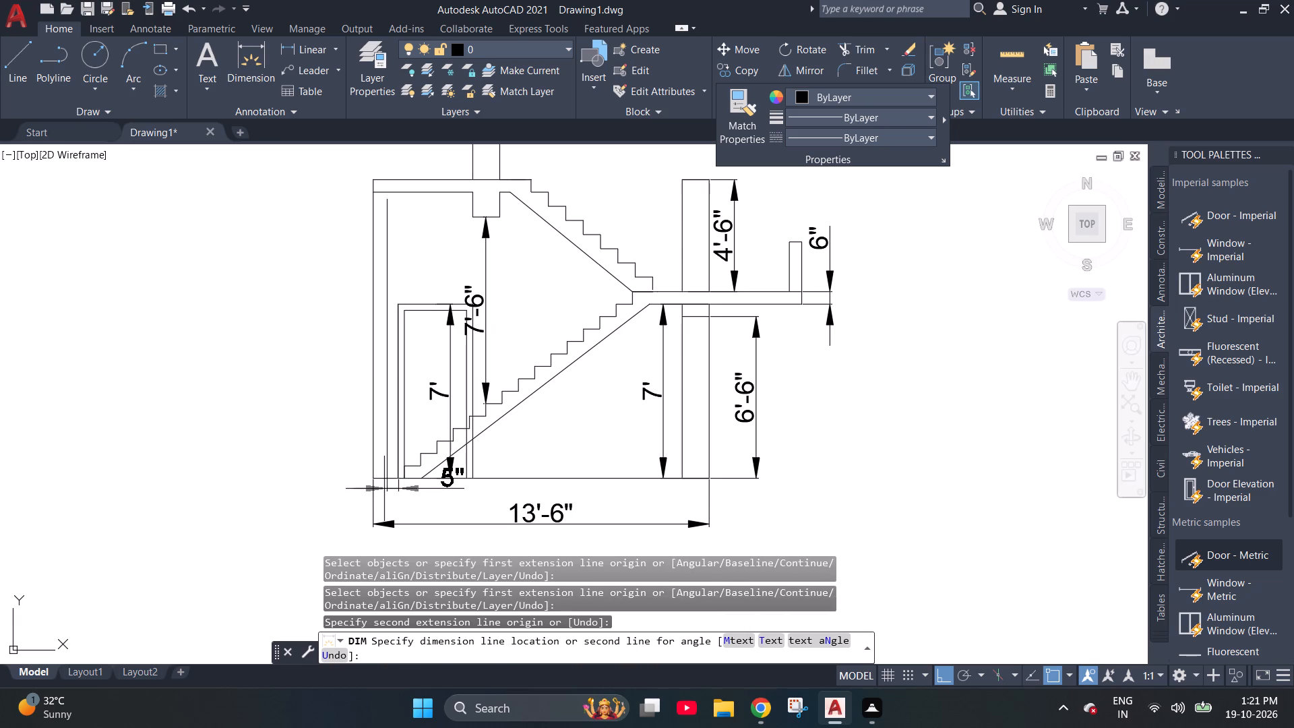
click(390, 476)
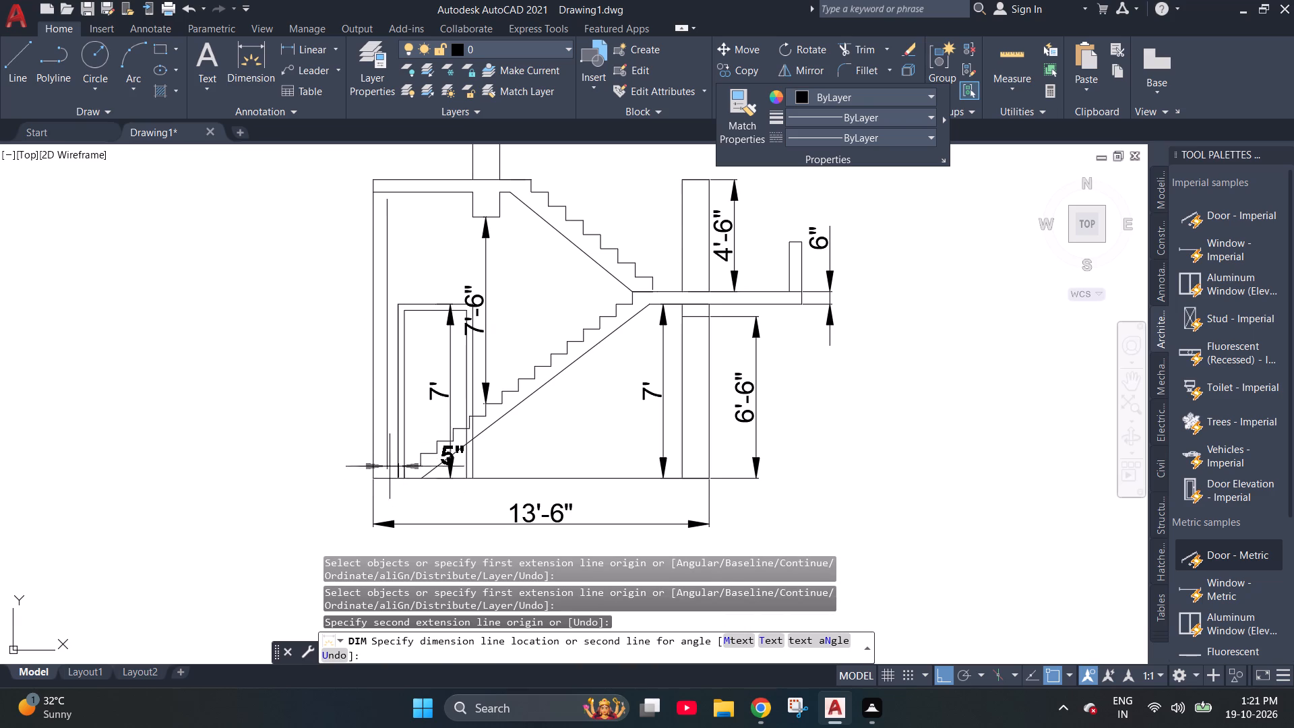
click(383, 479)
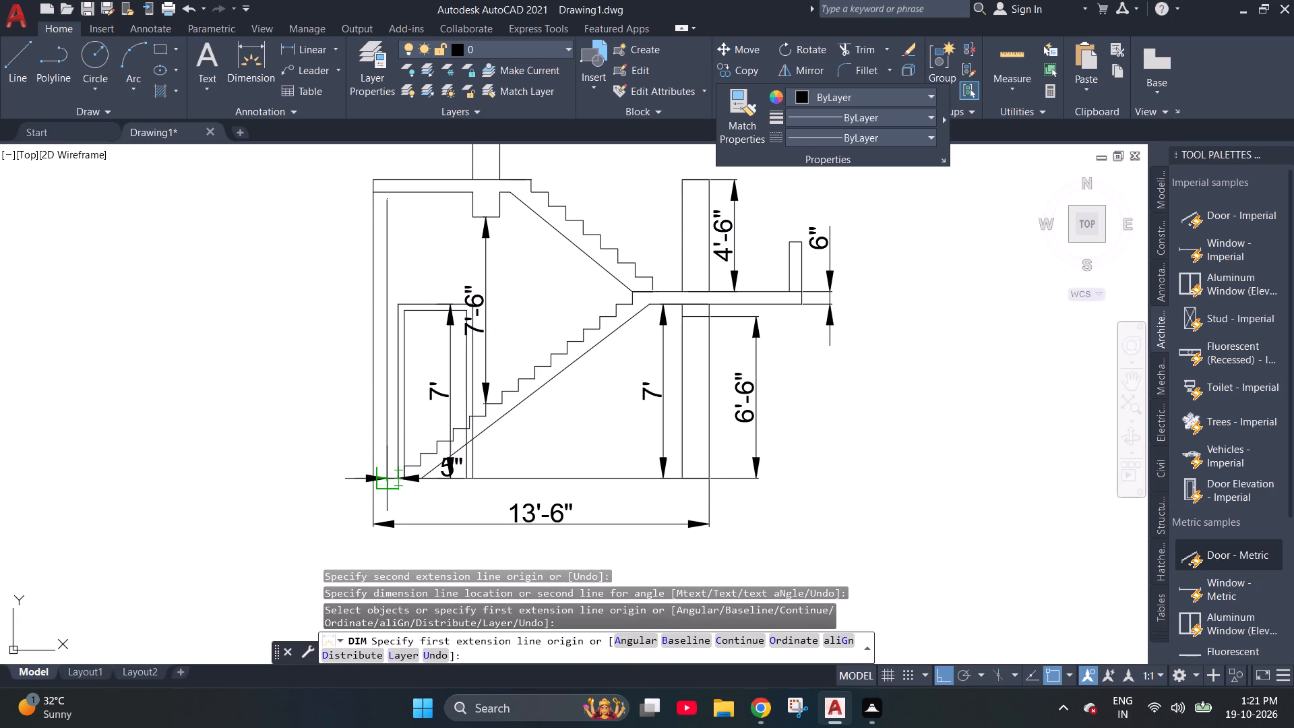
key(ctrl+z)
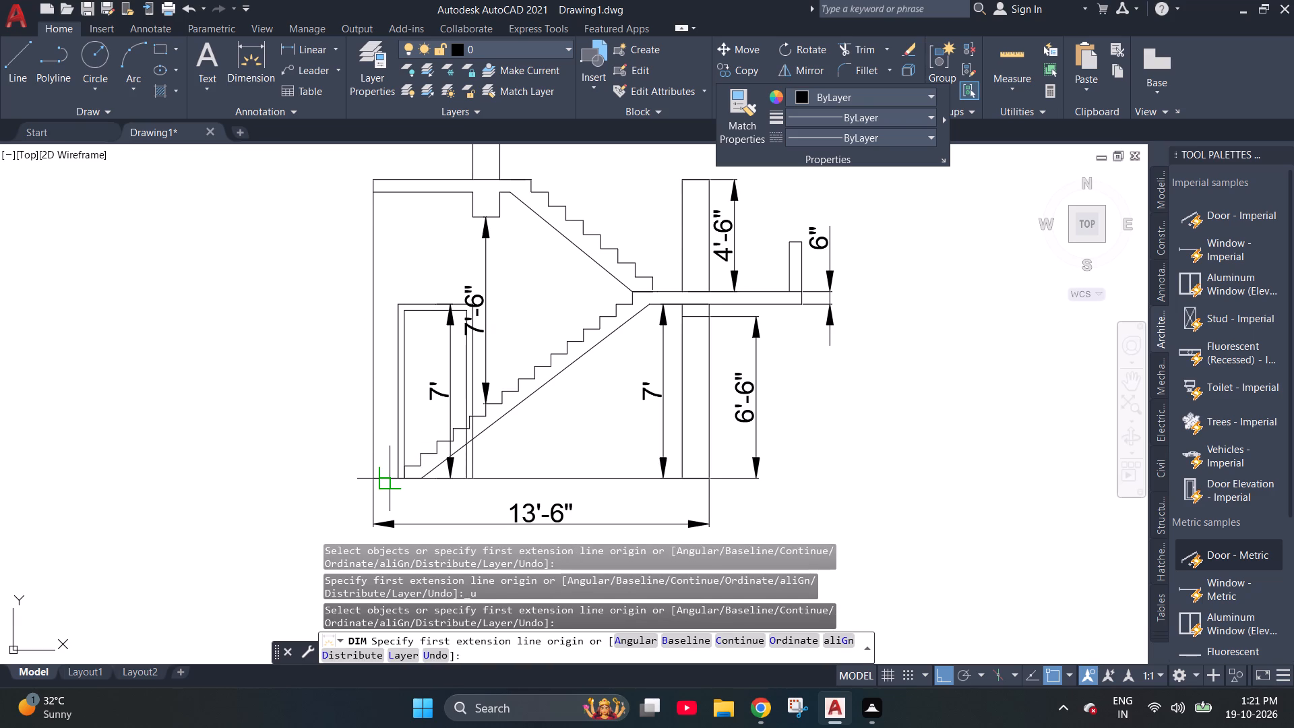
Dimension the overall height from the upper slab's top to the floor, placing the dimension outside the section on the door side.
click(373, 176)
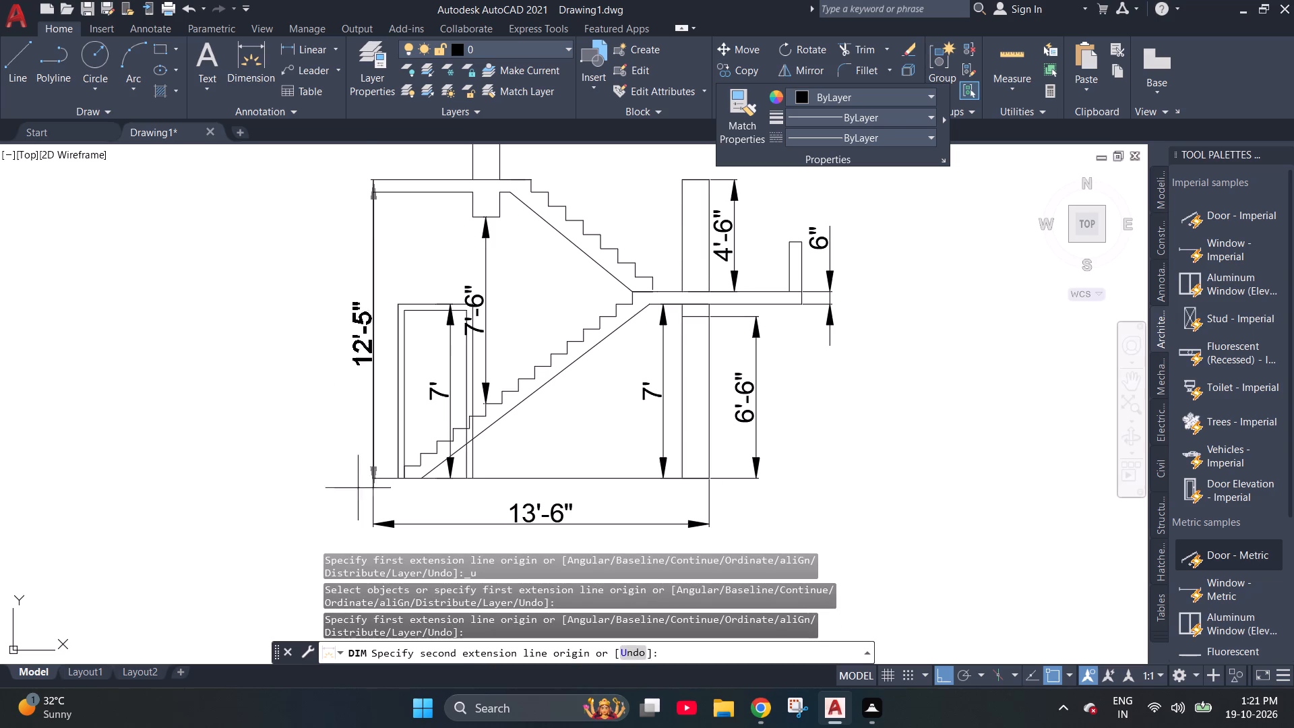
click(373, 480)
click(338, 481)
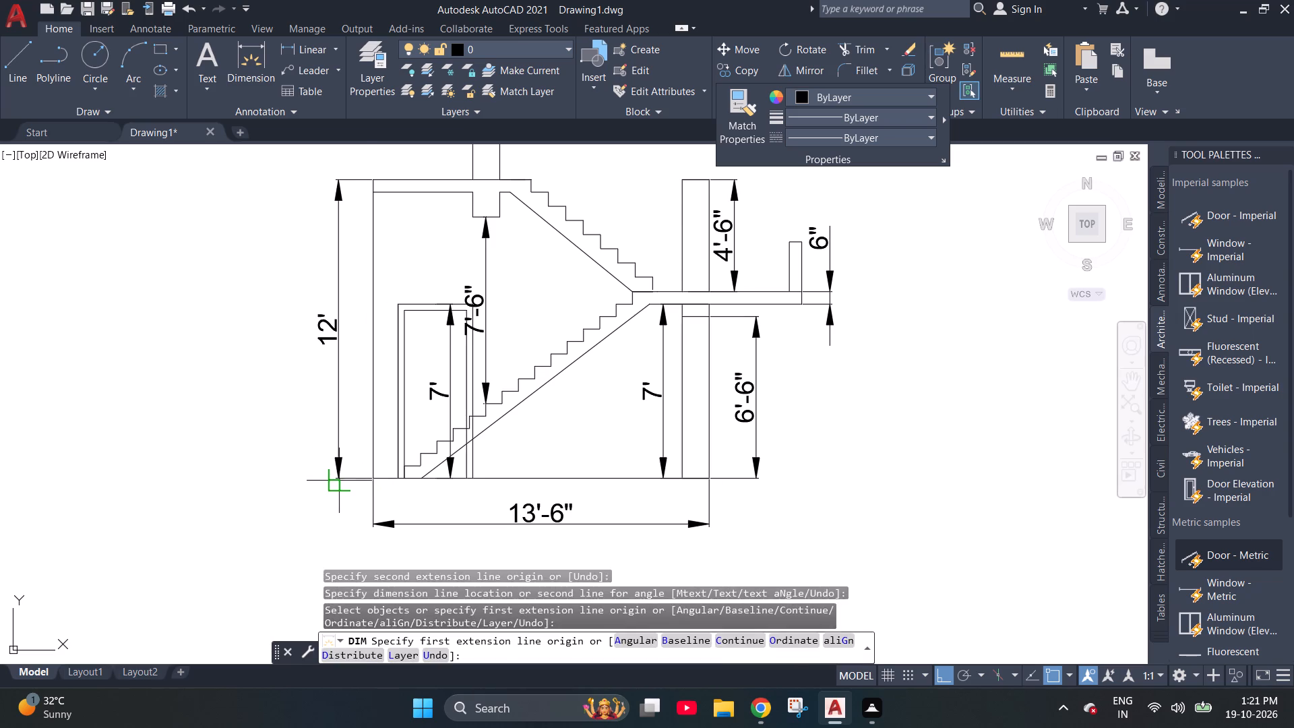
key(Escape)
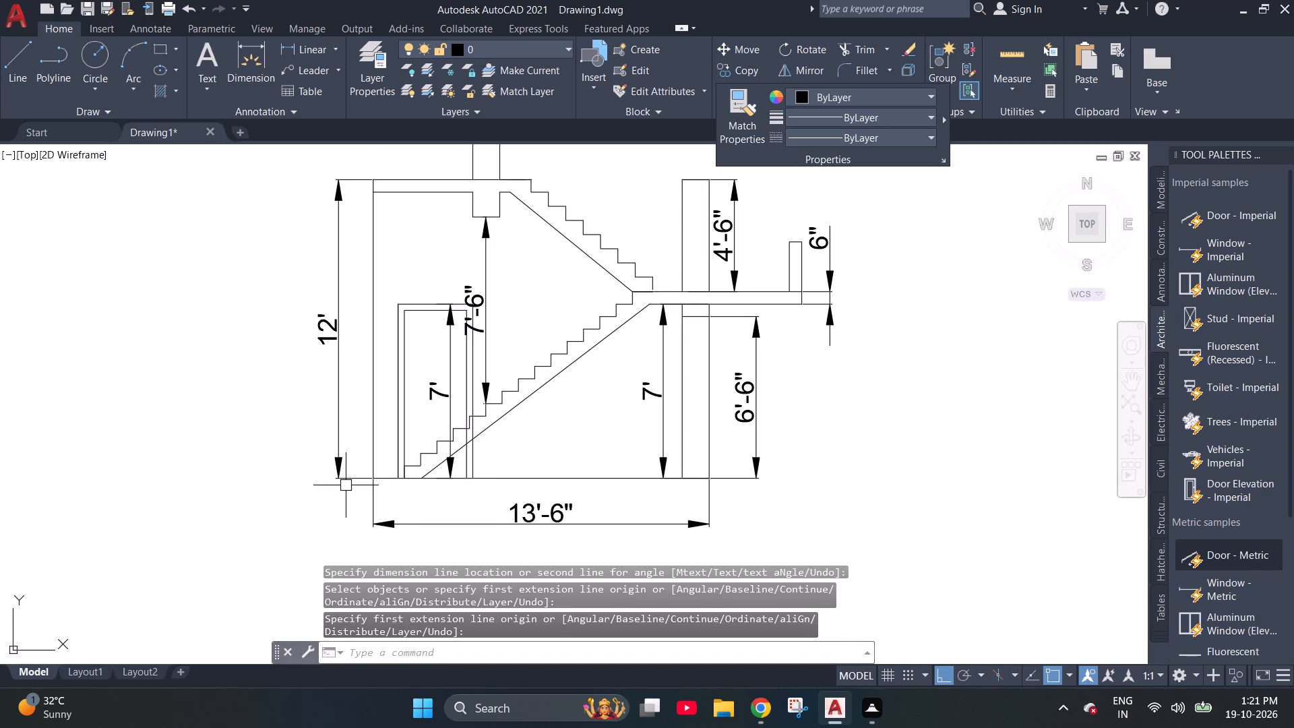
Dimension the clear height from the upper slab's underside to the floor, placing it between the section's edge and the overall height dimension.
key(space)
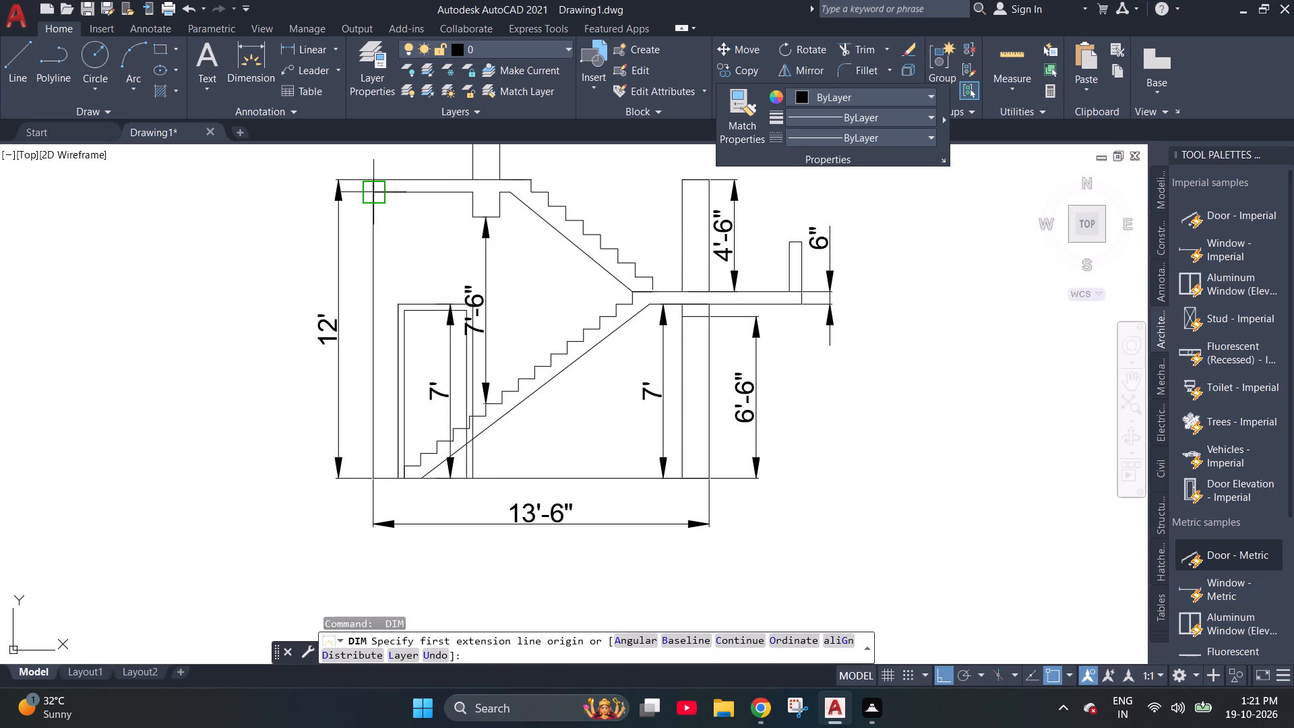
click(371, 195)
click(375, 477)
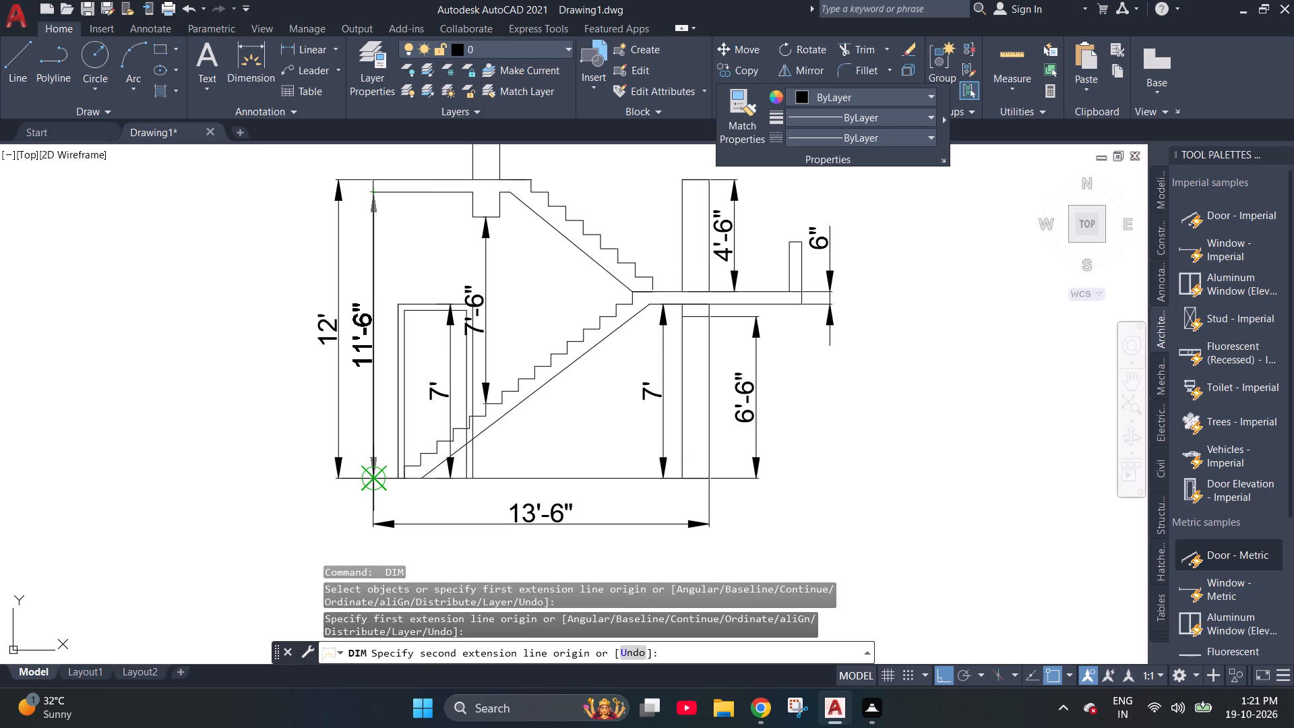
click(361, 471)
key(Escape)
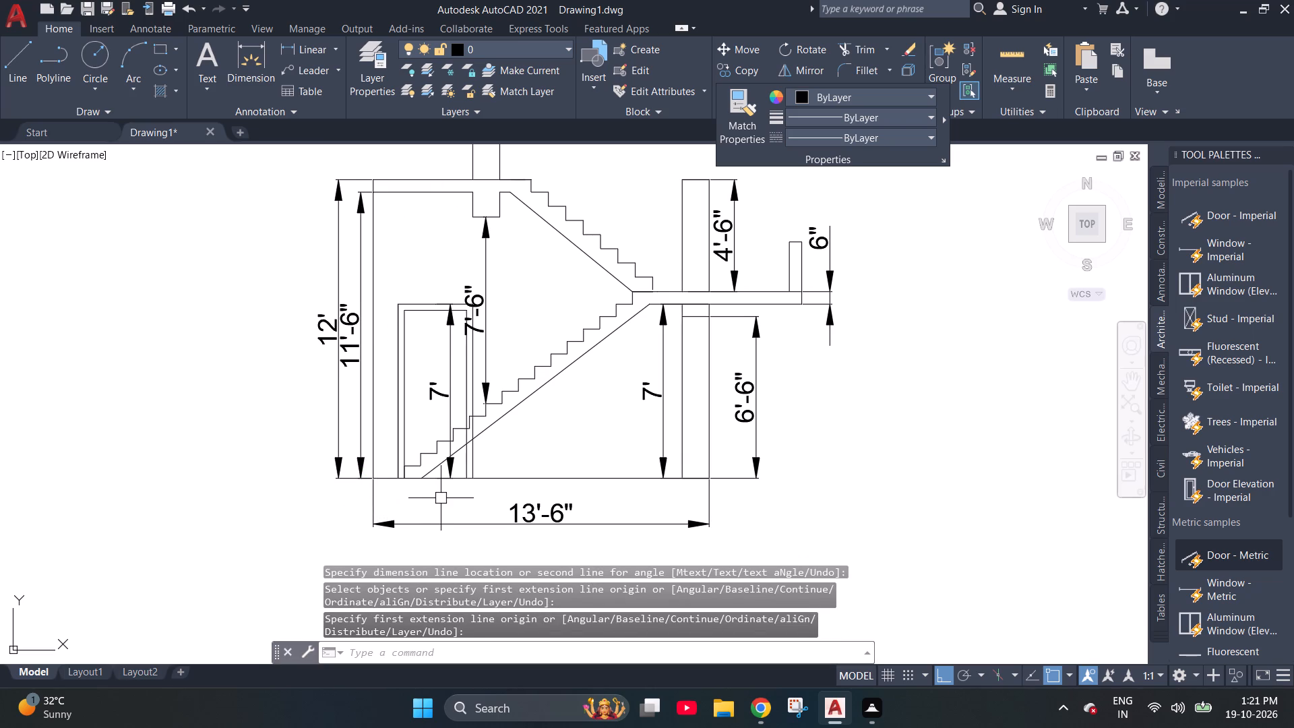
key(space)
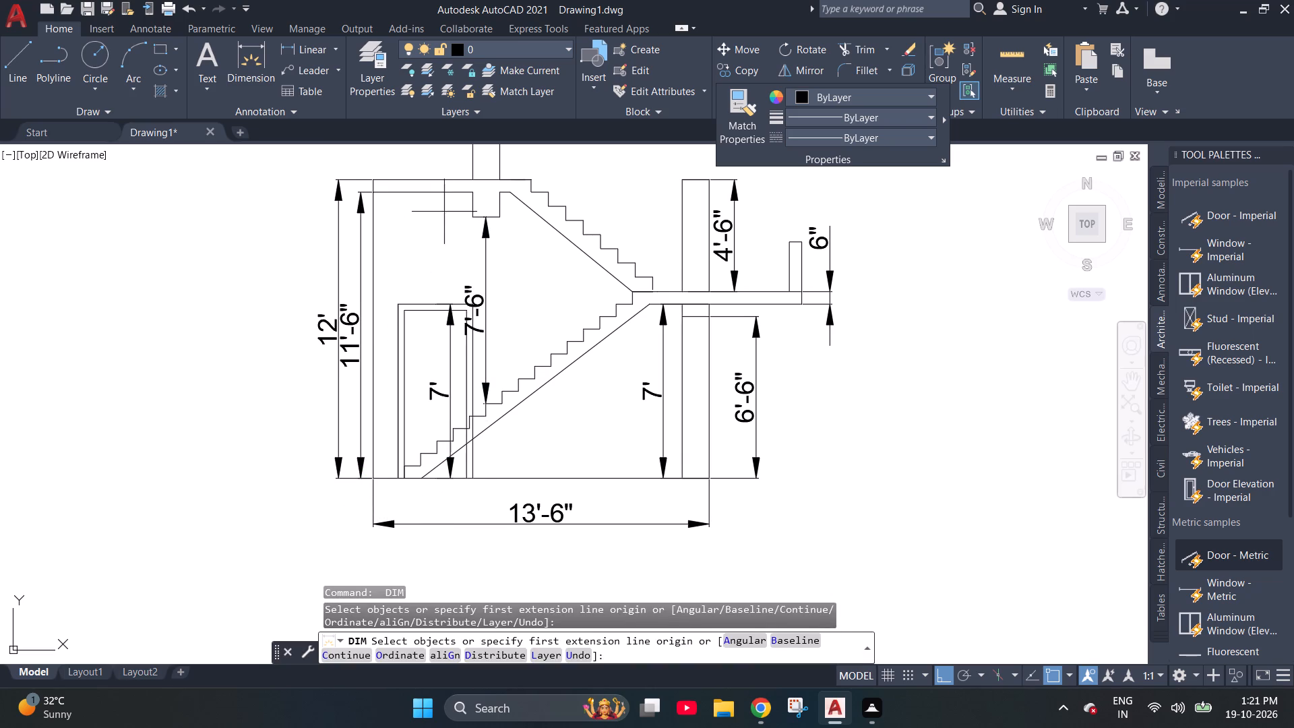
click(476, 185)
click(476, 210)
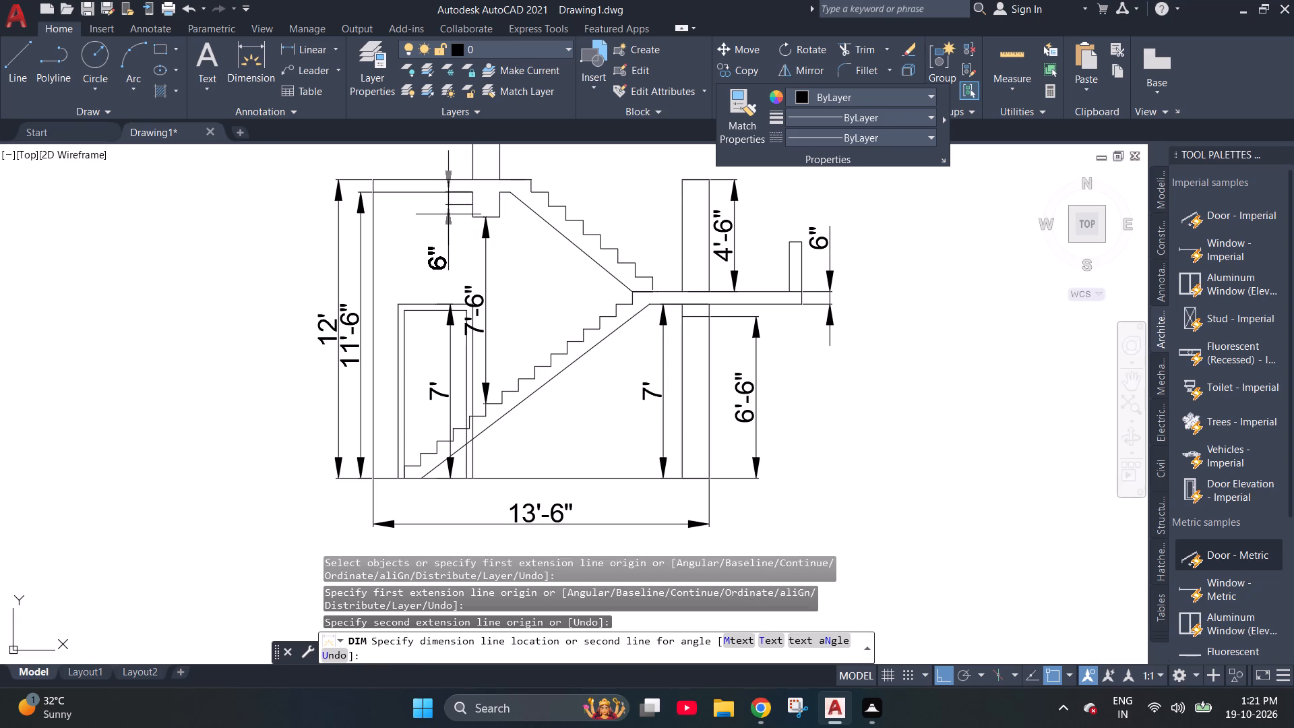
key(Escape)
Dimension the beam's drop from the upper slab's underside to the beam's bottom, placing the dimension on the door side.
key(space)
click(470, 193)
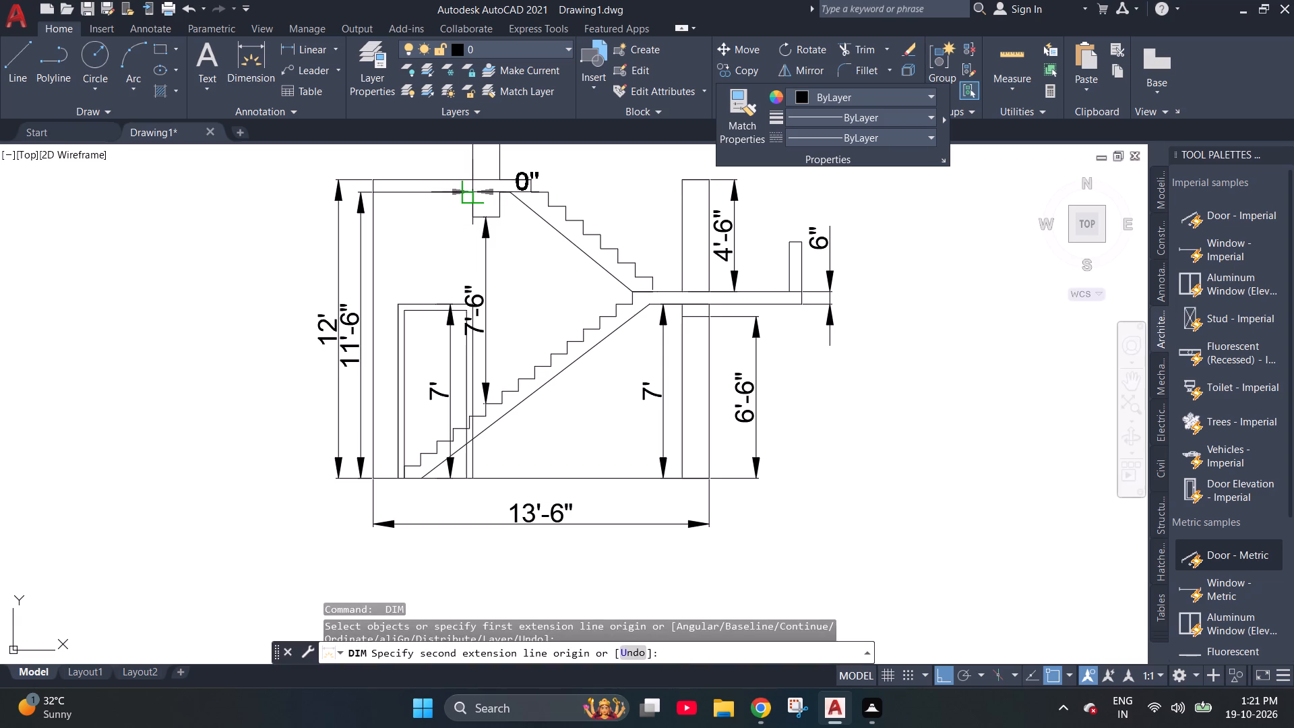
click(468, 221)
click(447, 229)
key(Escape)
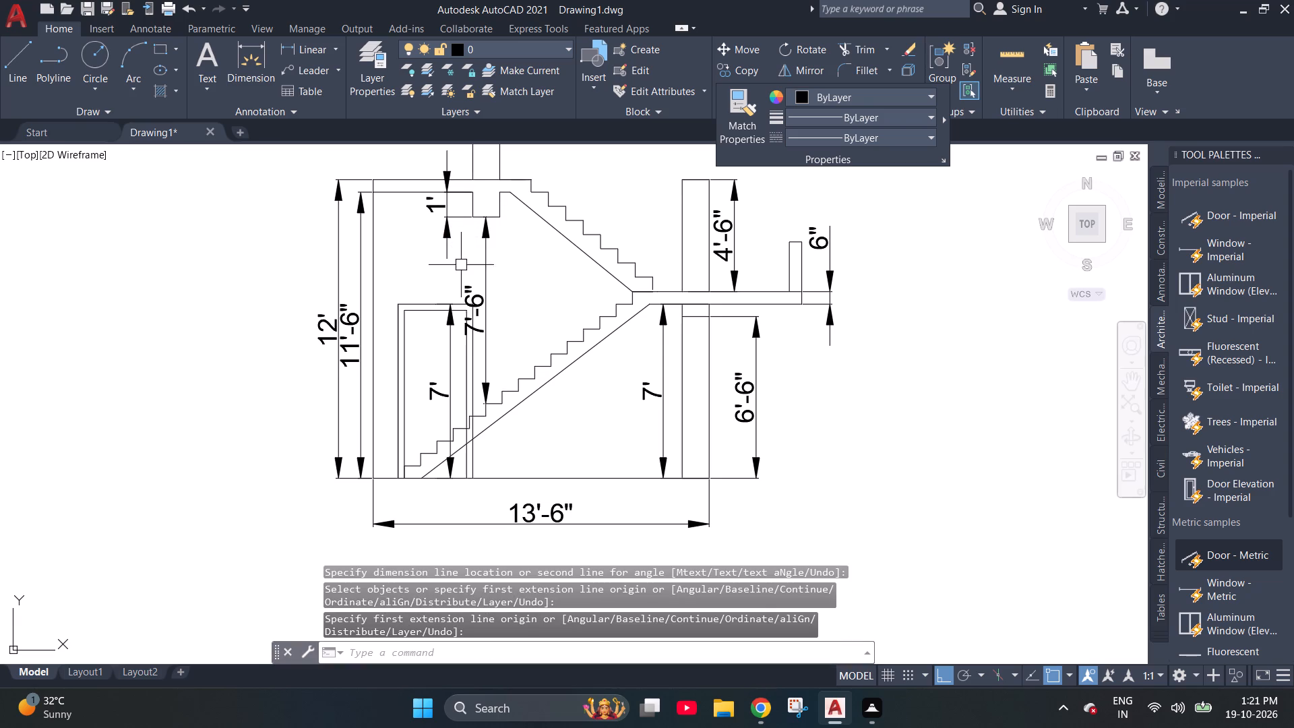
Dimension the width of the upstand above the upper slab, placing the dimension line across the upstand near its top.
key(space)
scroll(468, 292, down, 1)
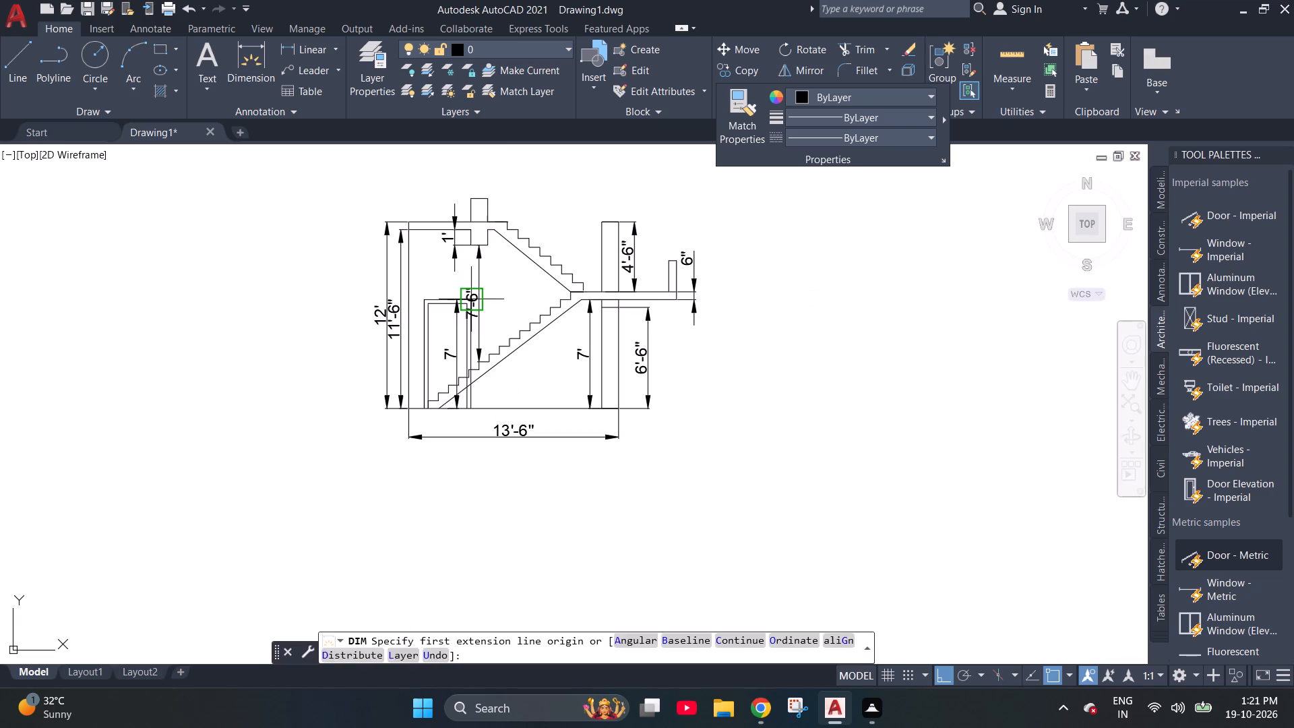
click(468, 191)
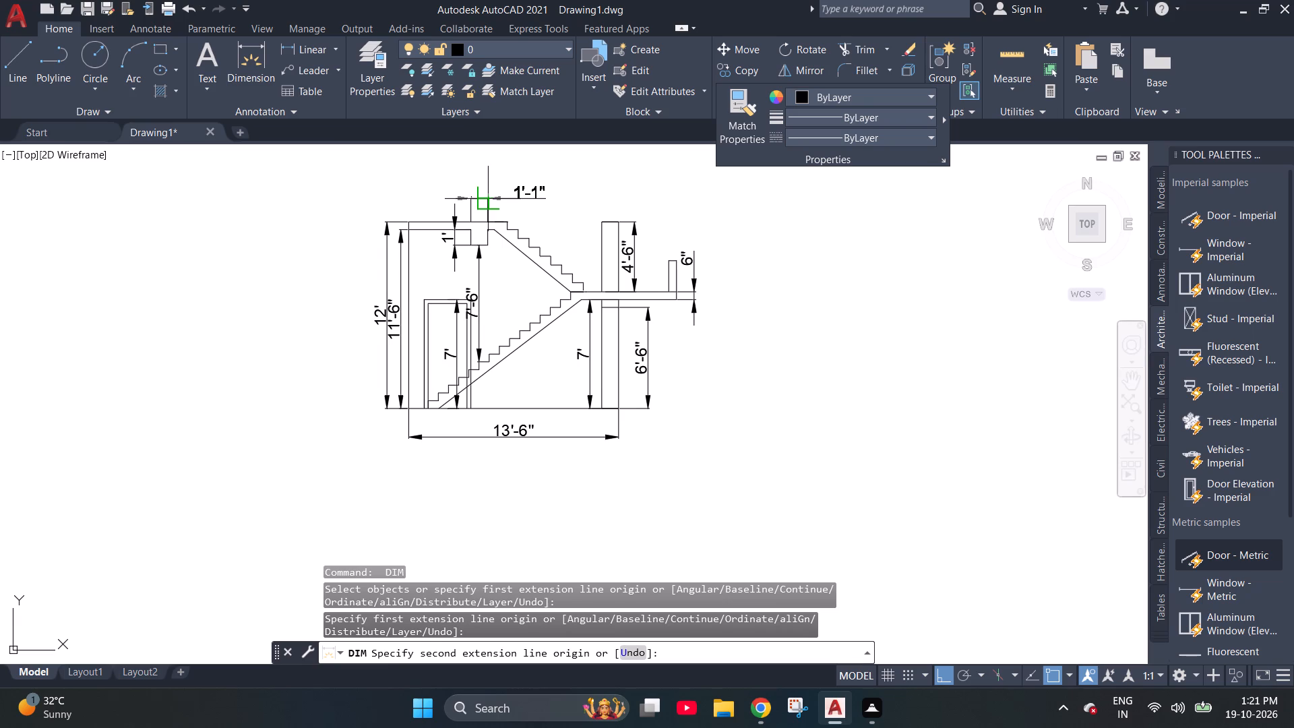
click(485, 204)
click(522, 206)
key(Escape)
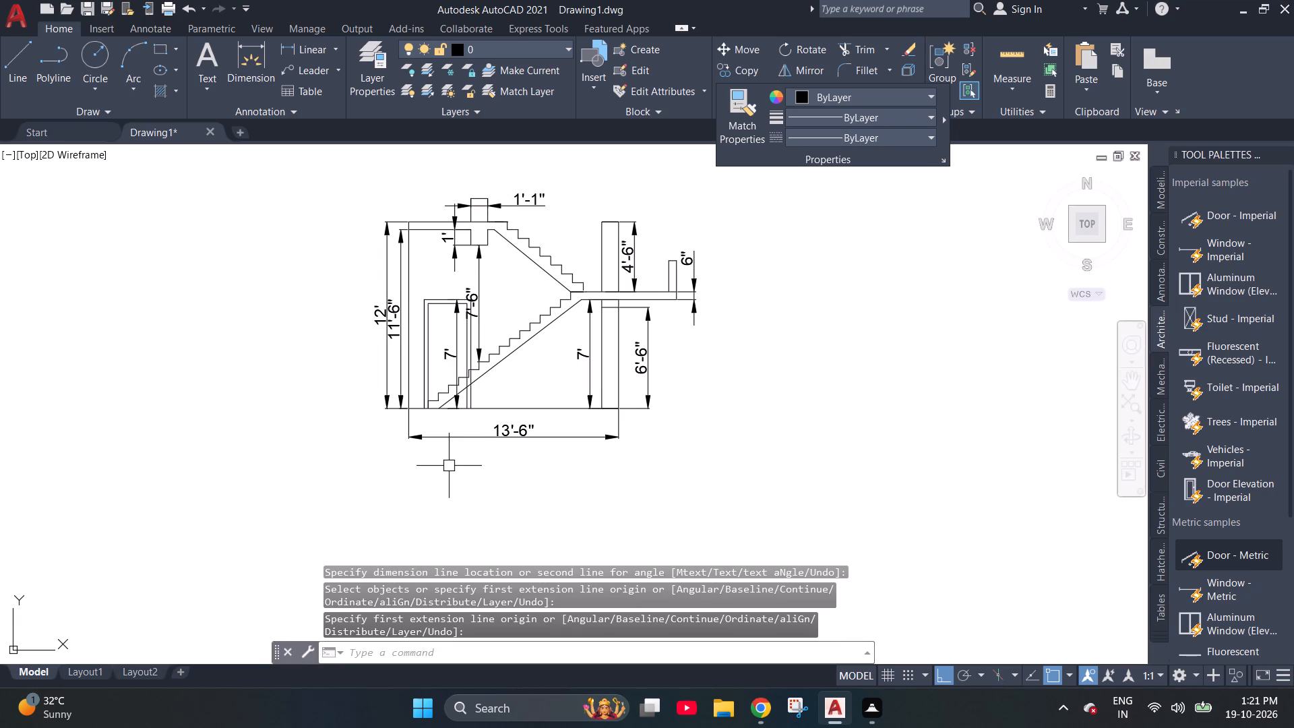
Dimension the short horizontal soffit between the beam's inner face and the start of the upper flight's sloping underside, placing the dimension below the beam.
scroll(481, 229, up, 3)
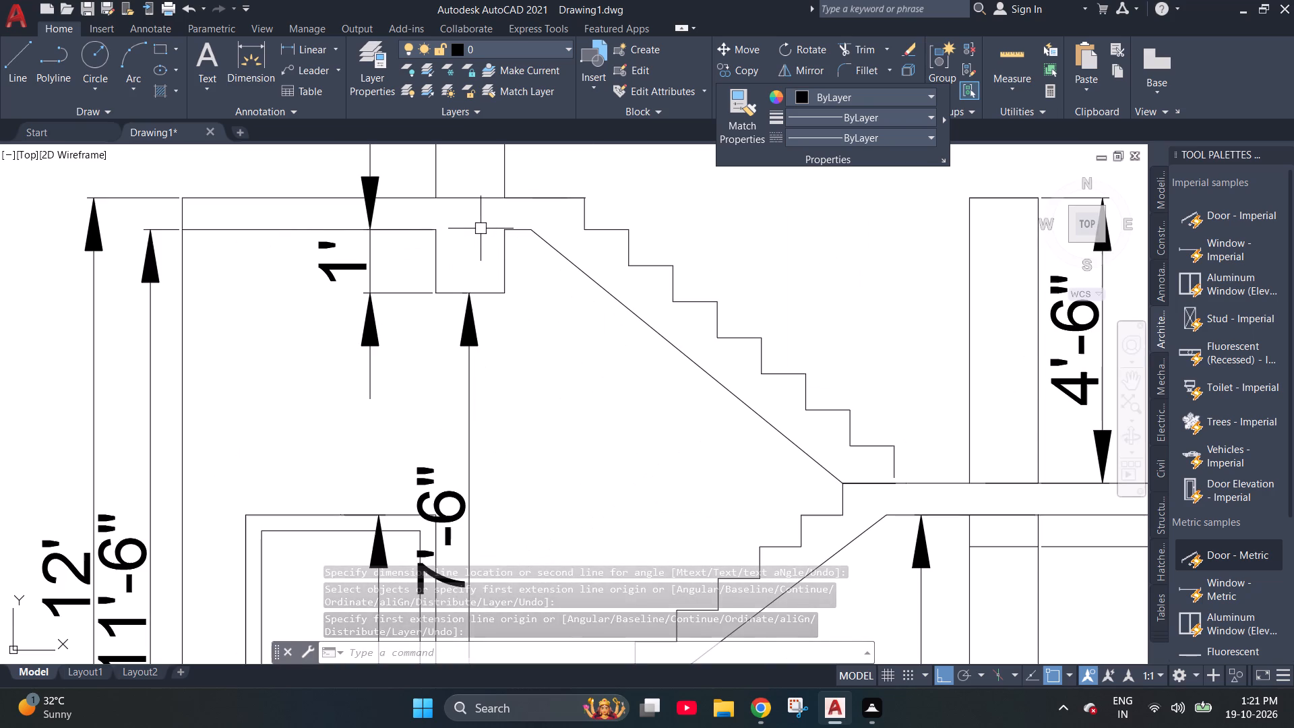
key(space)
click(507, 229)
click(538, 230)
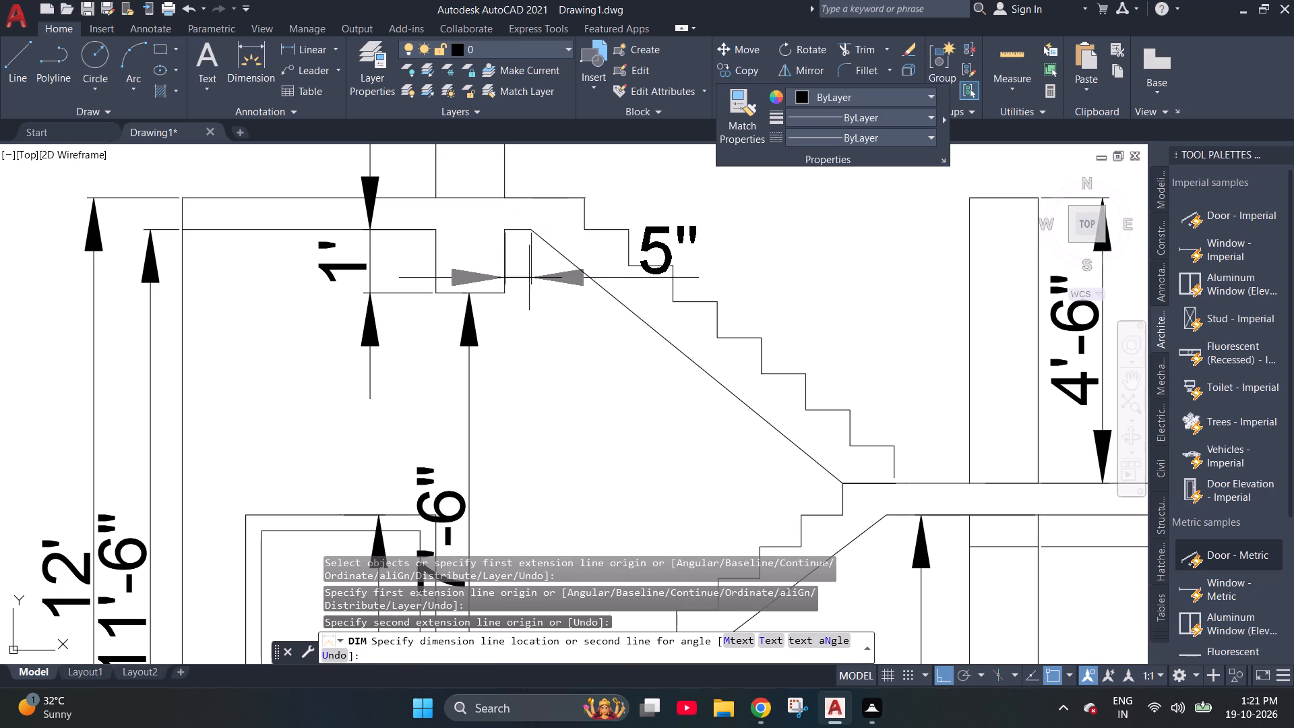
click(540, 440)
key(Escape)
scroll(449, 359, down, 1)
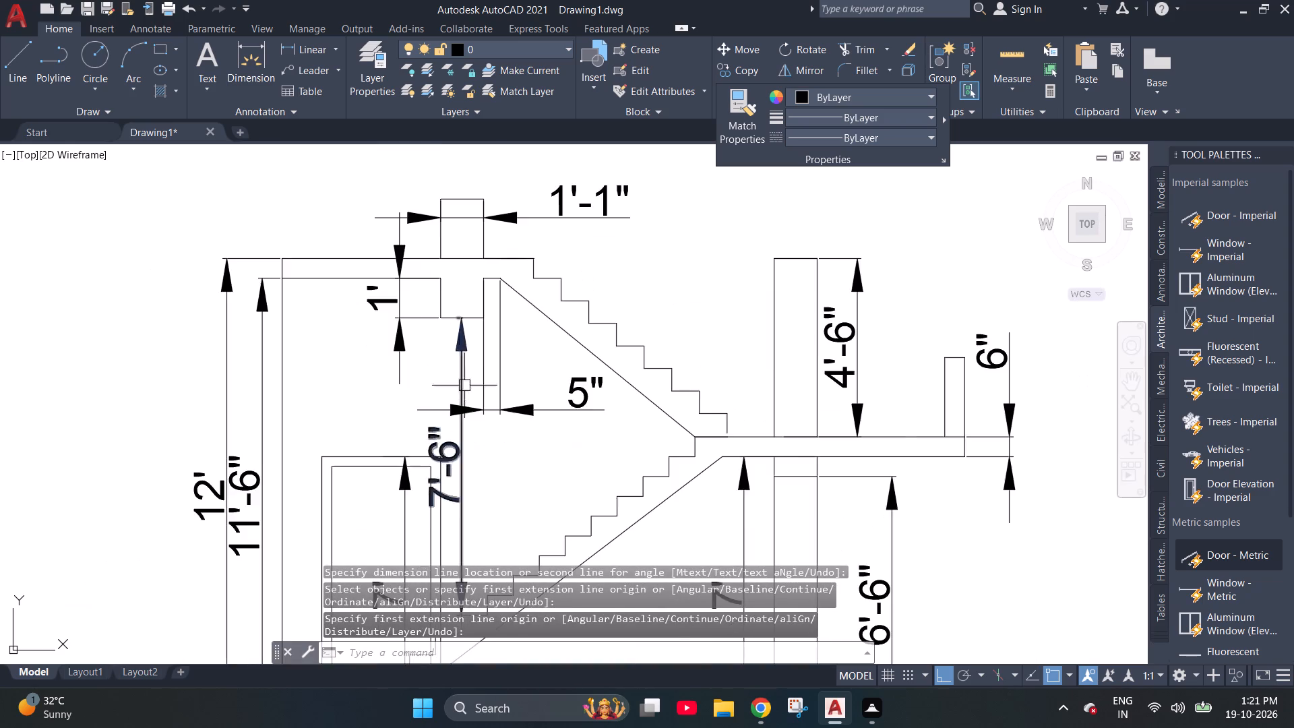
Start a hatch and choose the GOST_GROUND pattern for the wall areas of the section.
scroll(465, 398, down, 2)
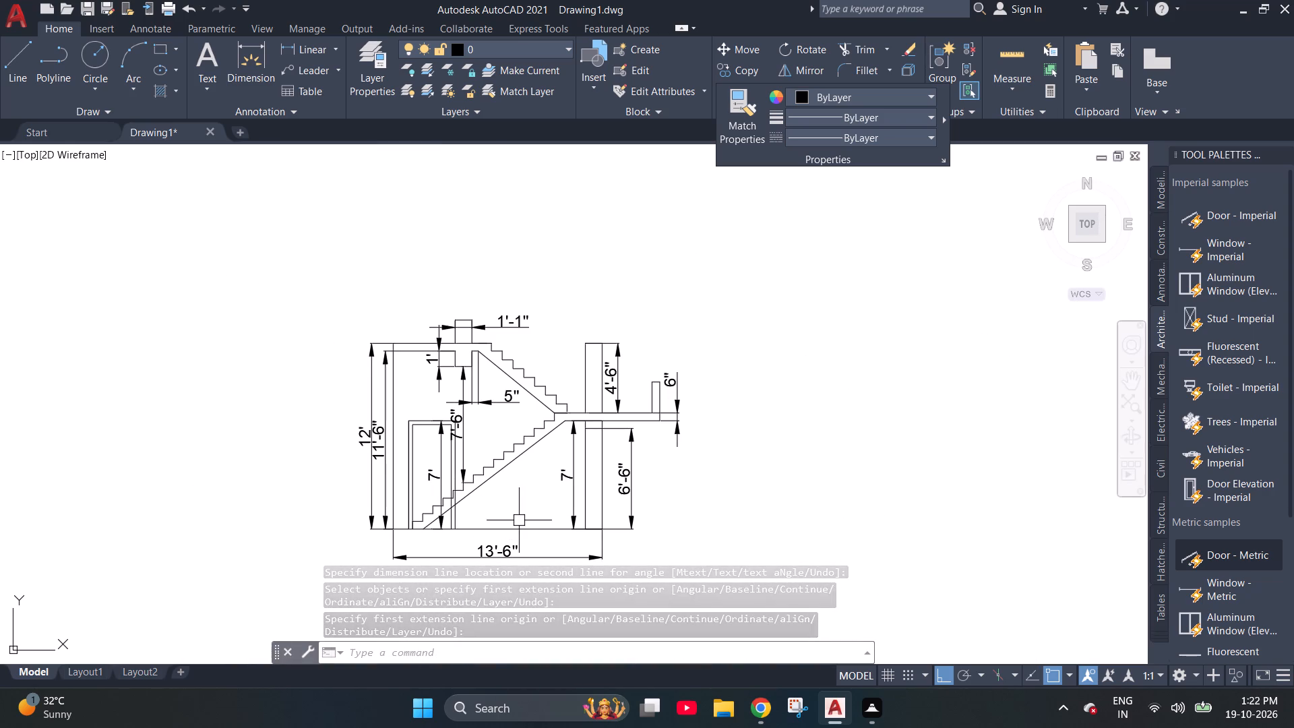
text(h)
key(space)
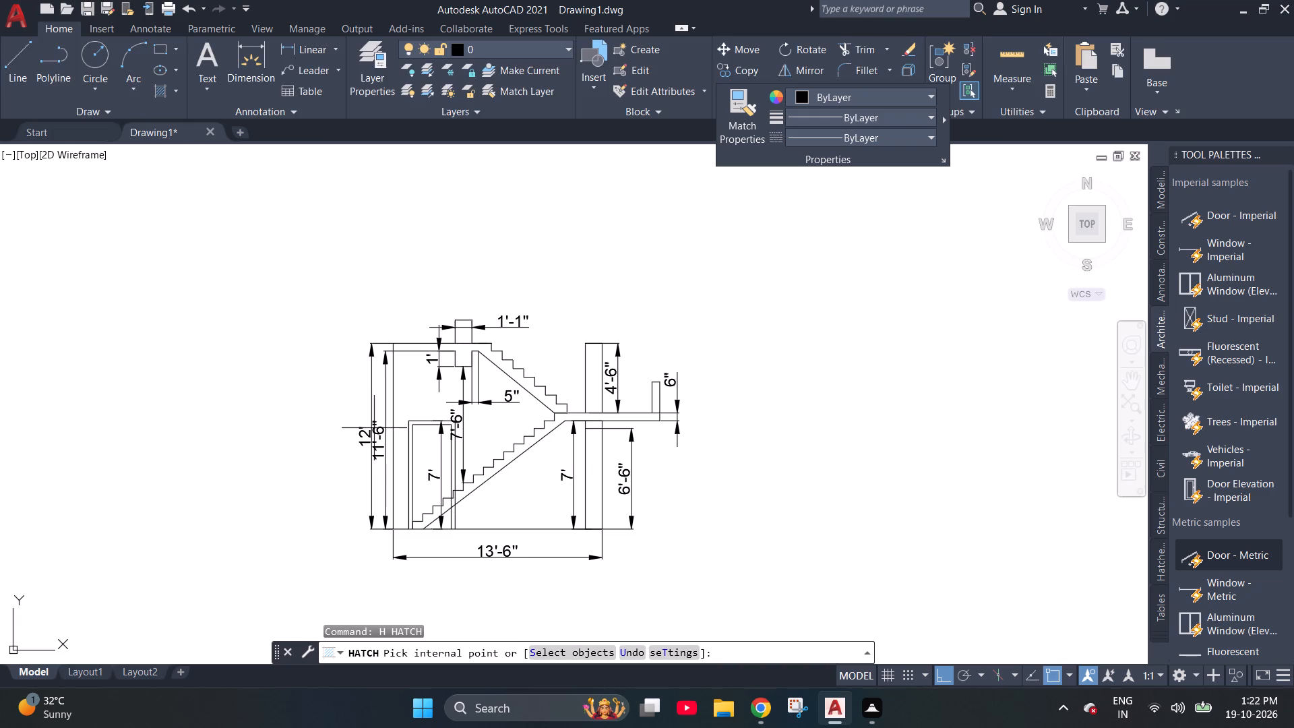
key(Escape)
text(h)
key(space)
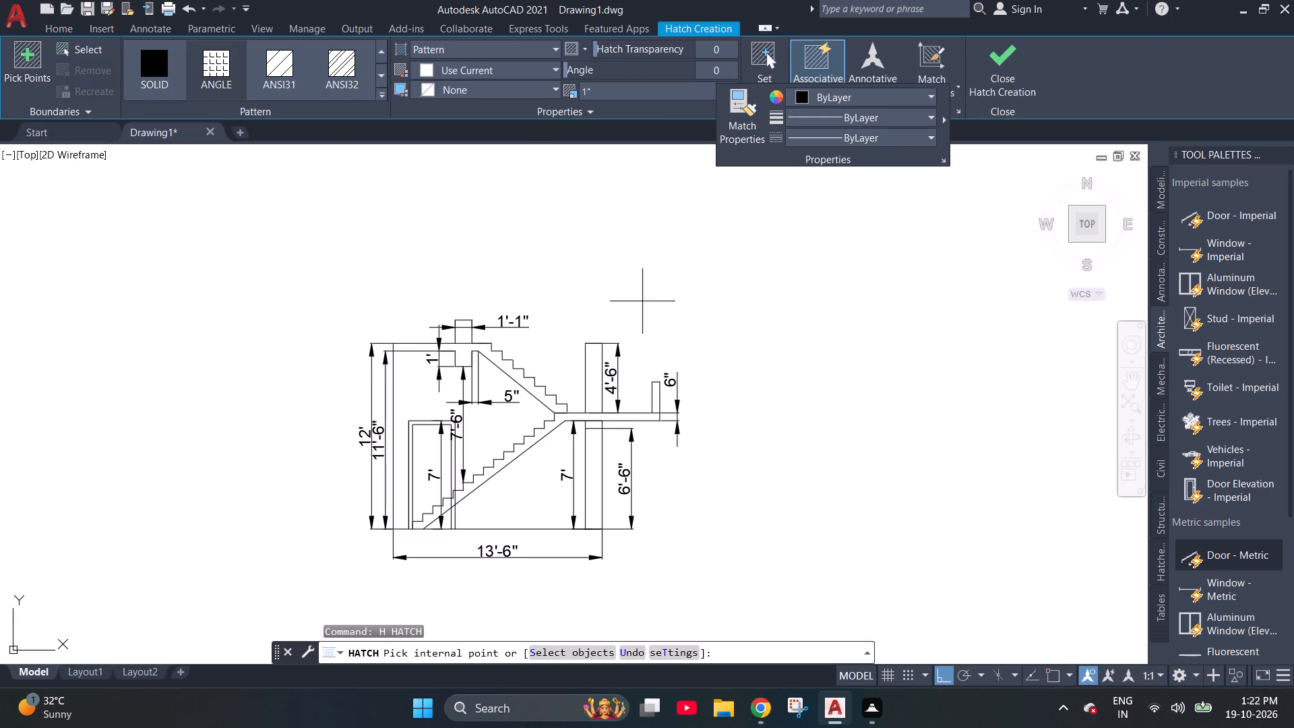
click(378, 98)
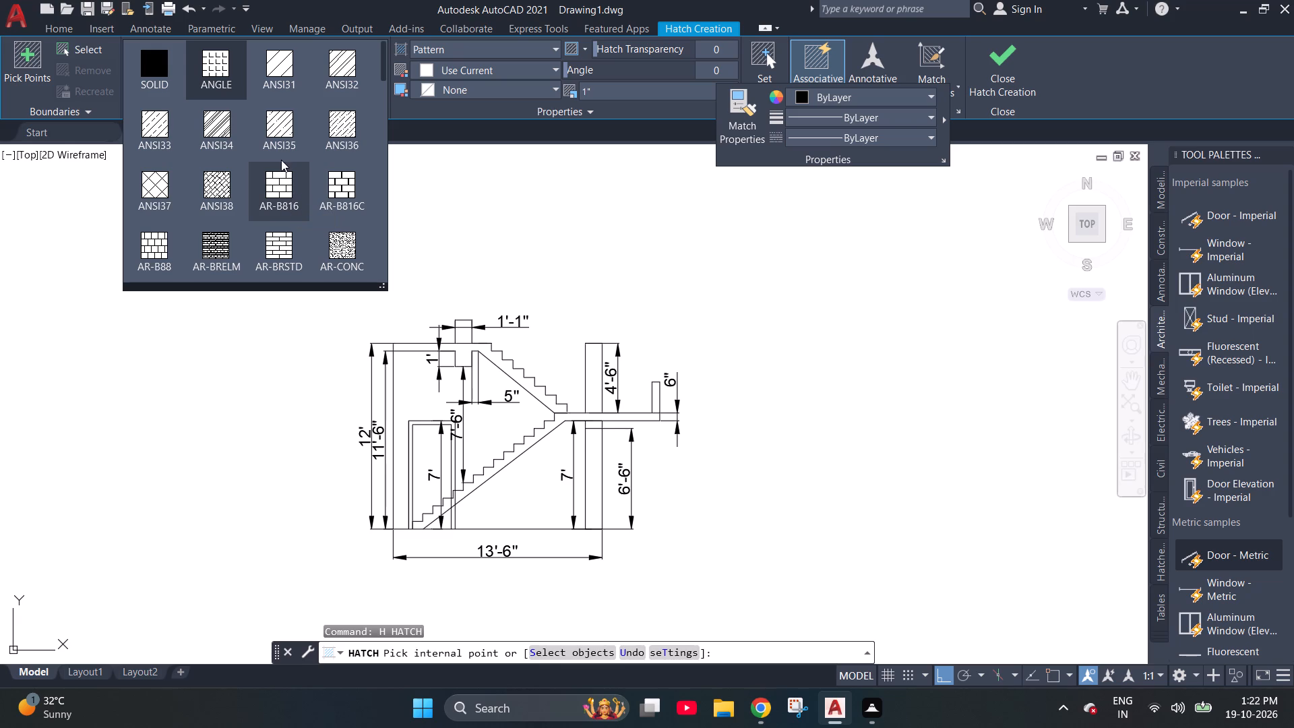
scroll(282, 158, down, 1)
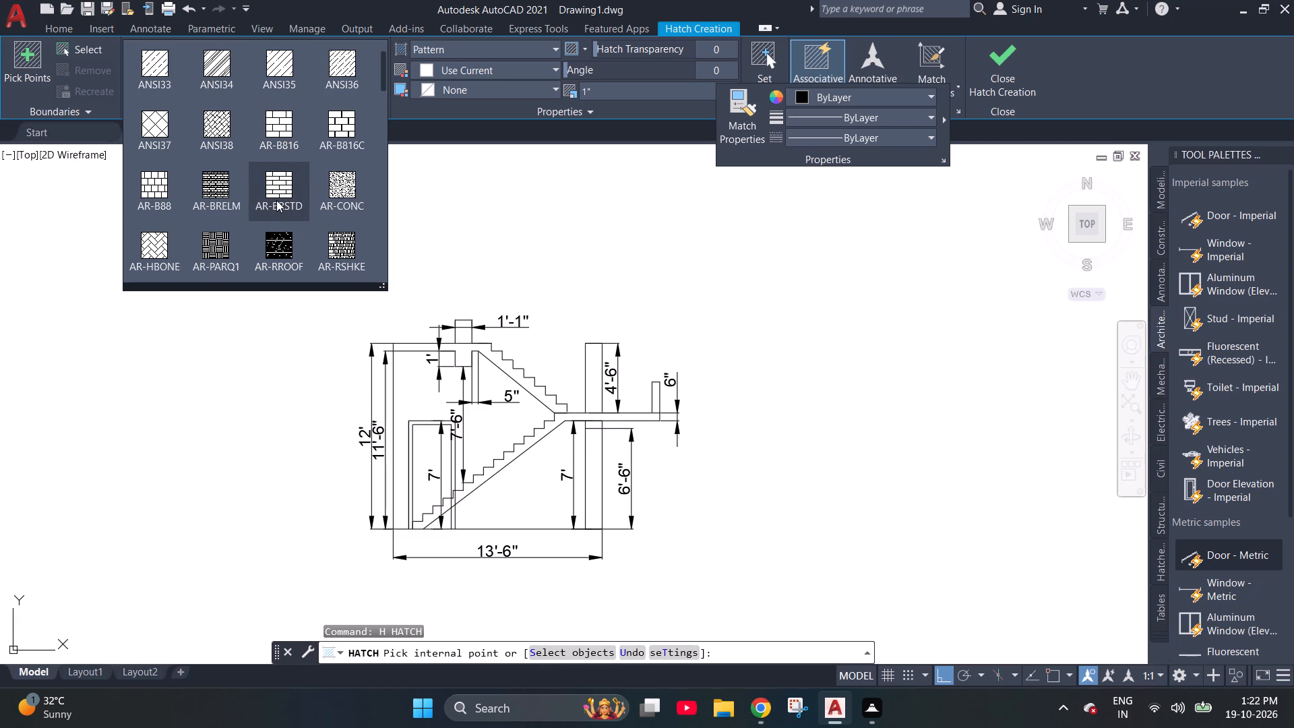
scroll(276, 200, down, 2)
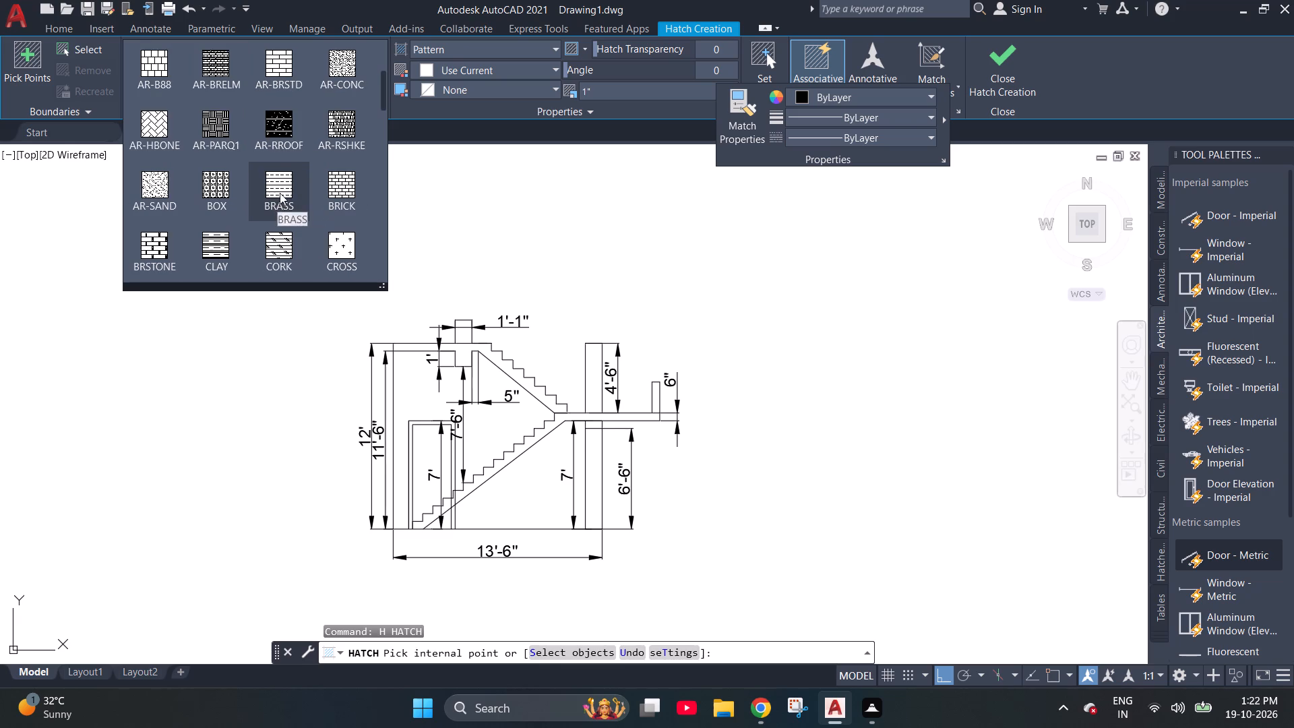
scroll(280, 191, down, 3)
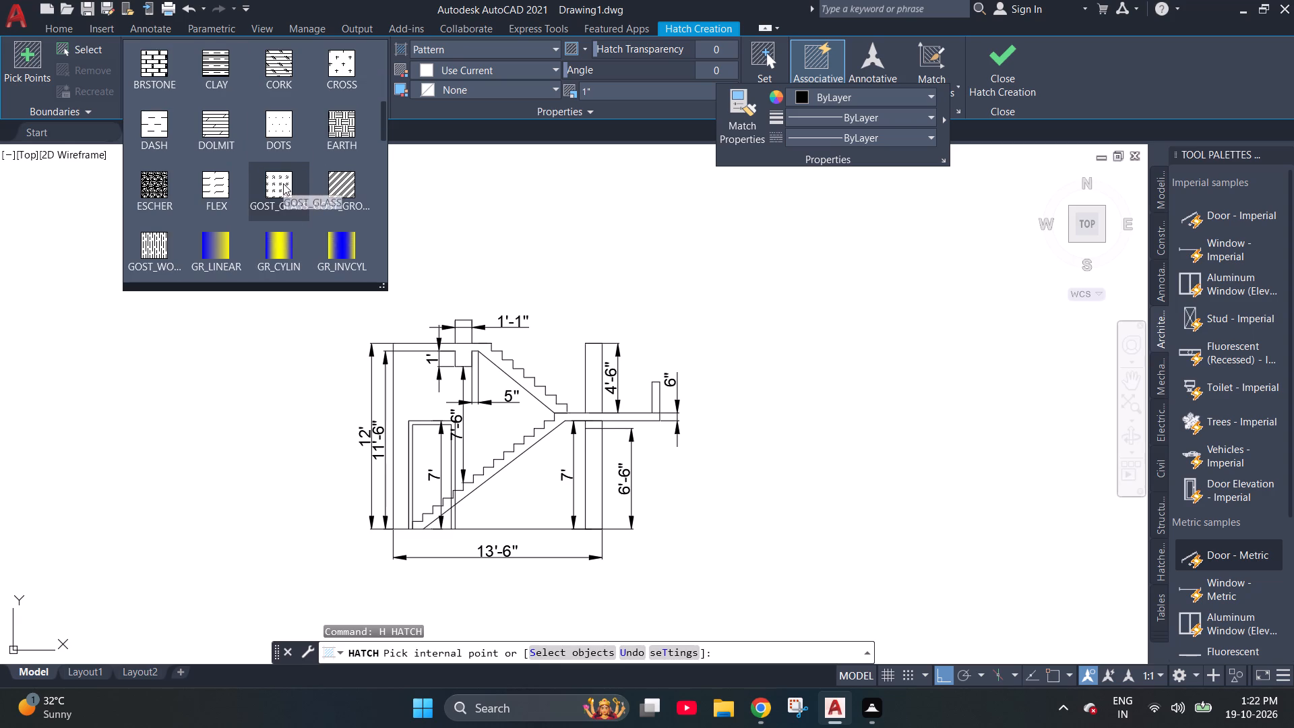
scroll(318, 196, down, 1)
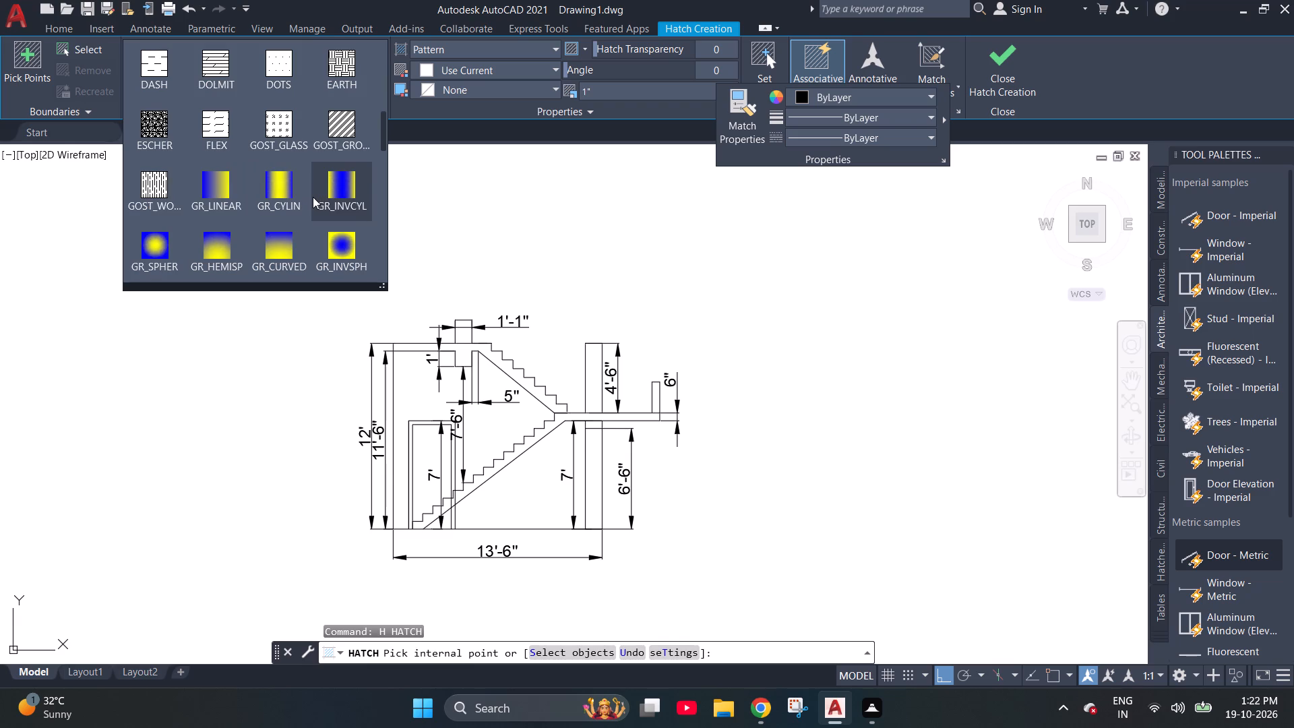
scroll(313, 197, down, 4)
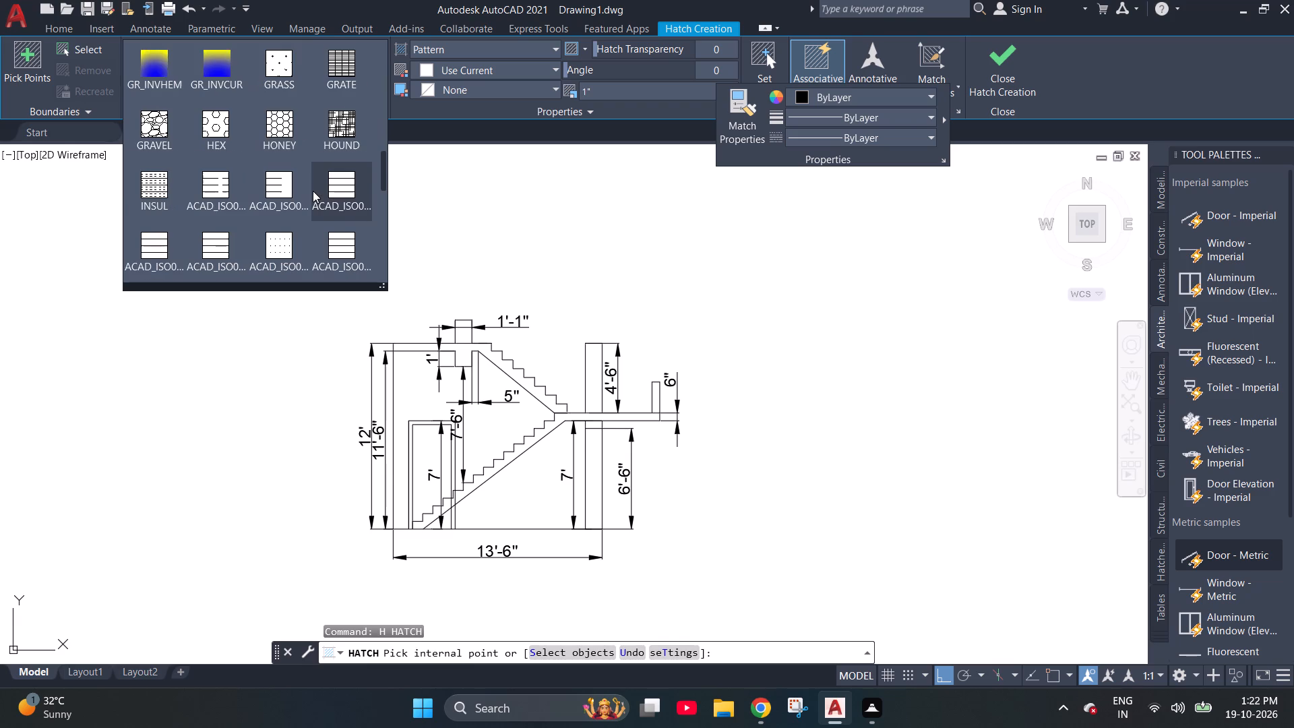
scroll(313, 191, down, 4)
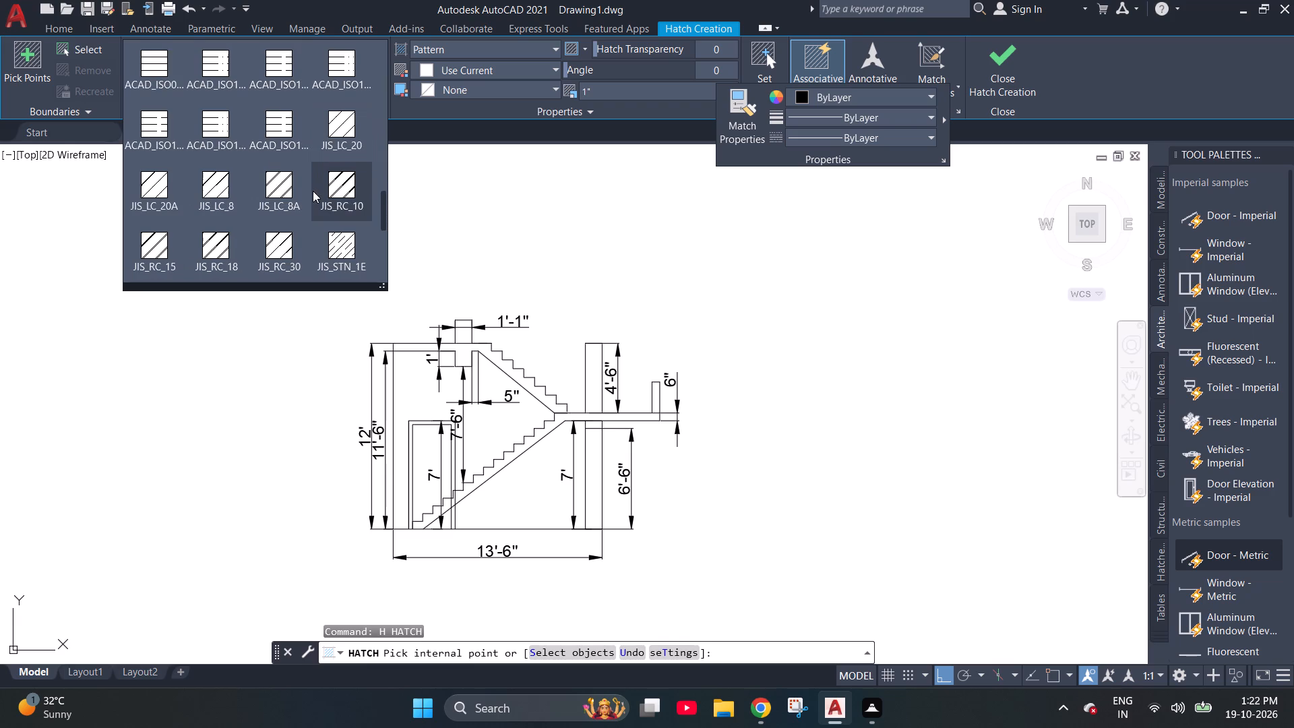
scroll(313, 191, down, 3)
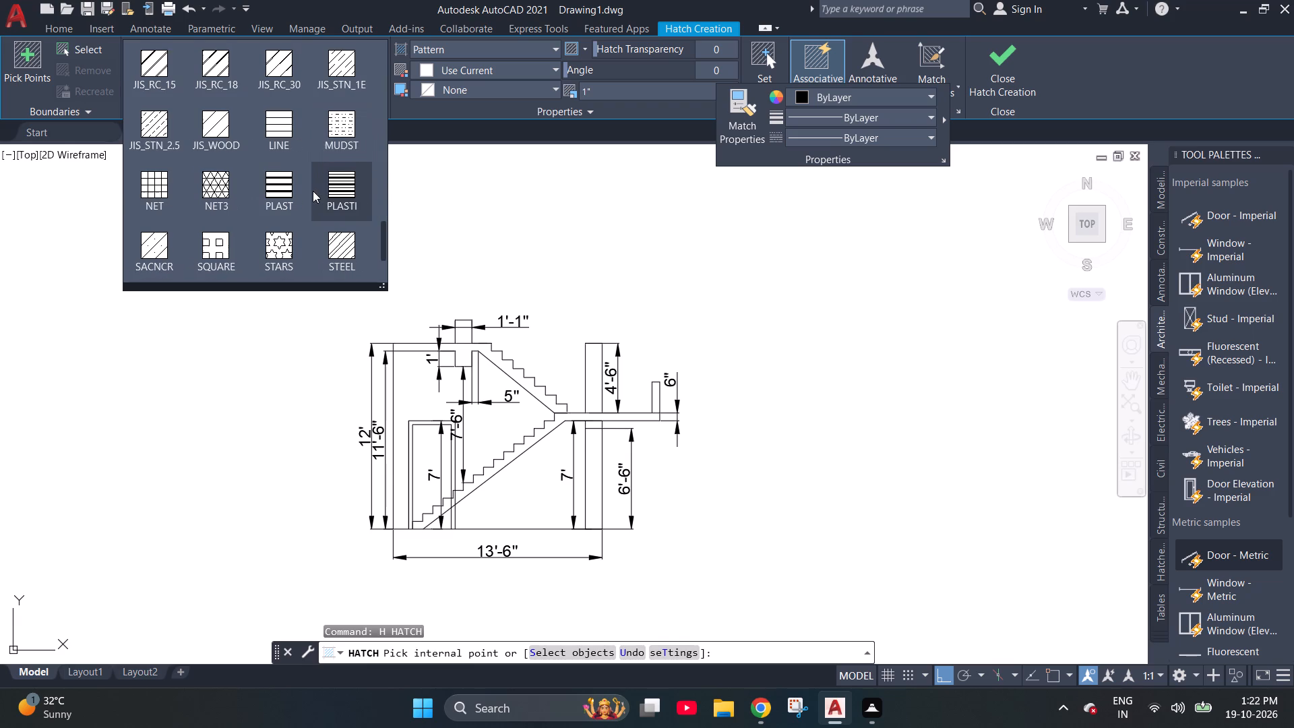
scroll(313, 191, down, 3)
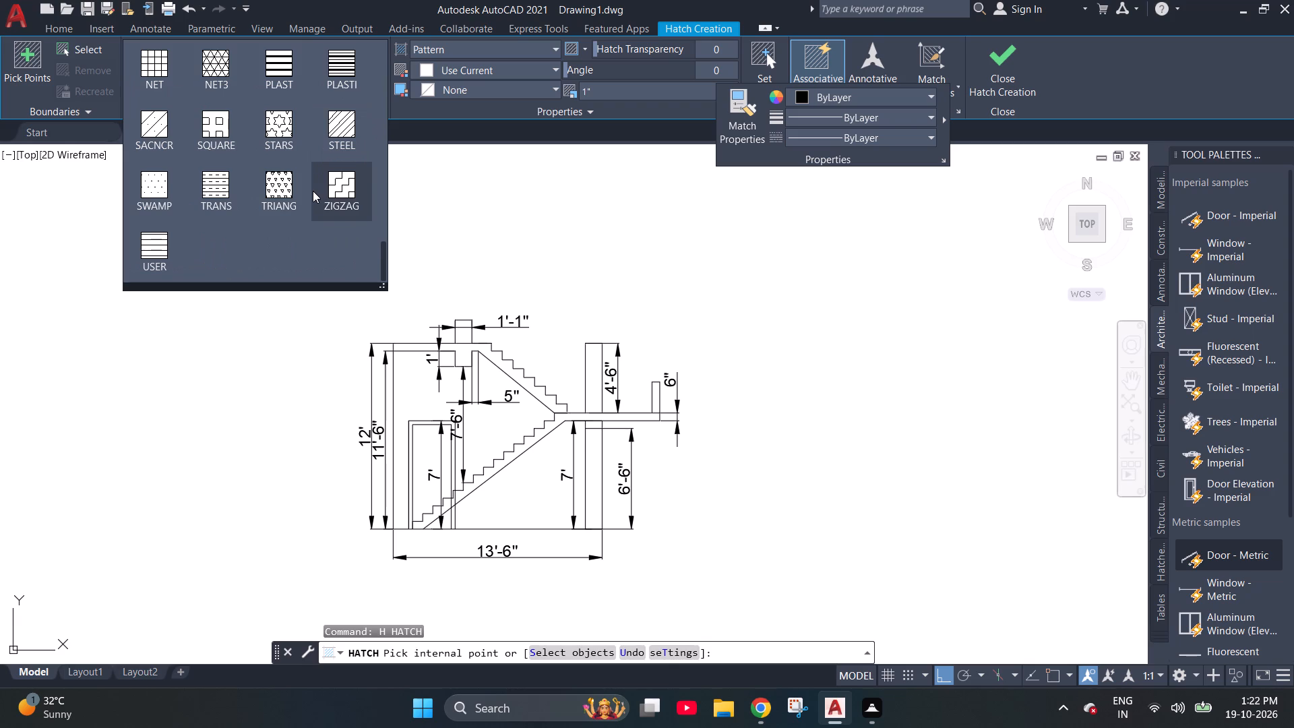
scroll(313, 191, up, 3)
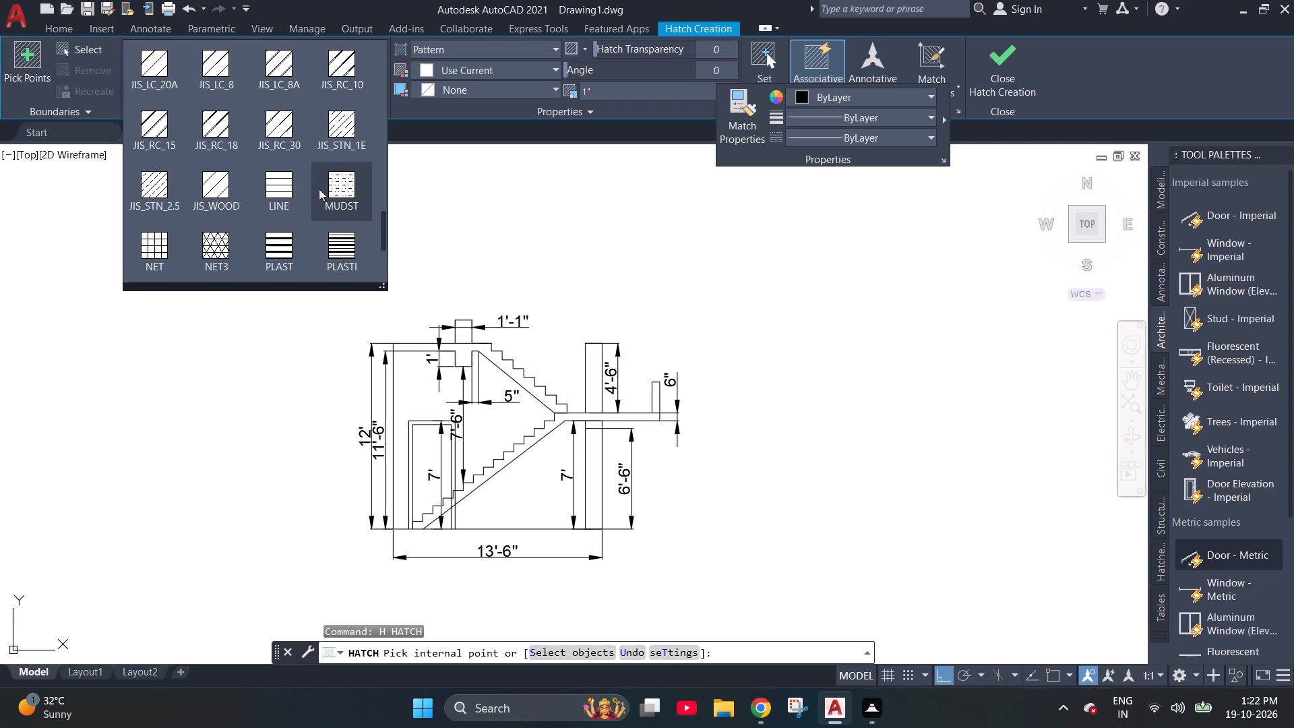
scroll(319, 209, up, 4)
scroll(319, 209, down, 1)
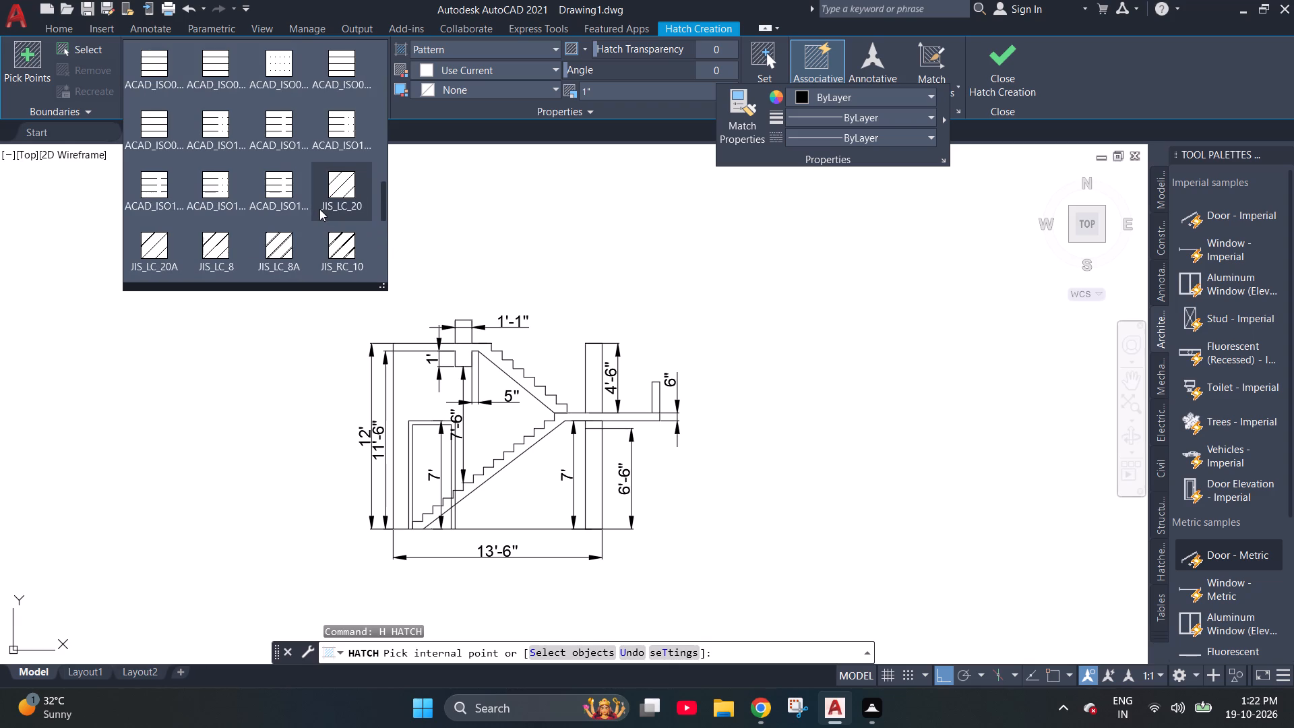
scroll(319, 209, down, 1)
scroll(317, 209, up, 2)
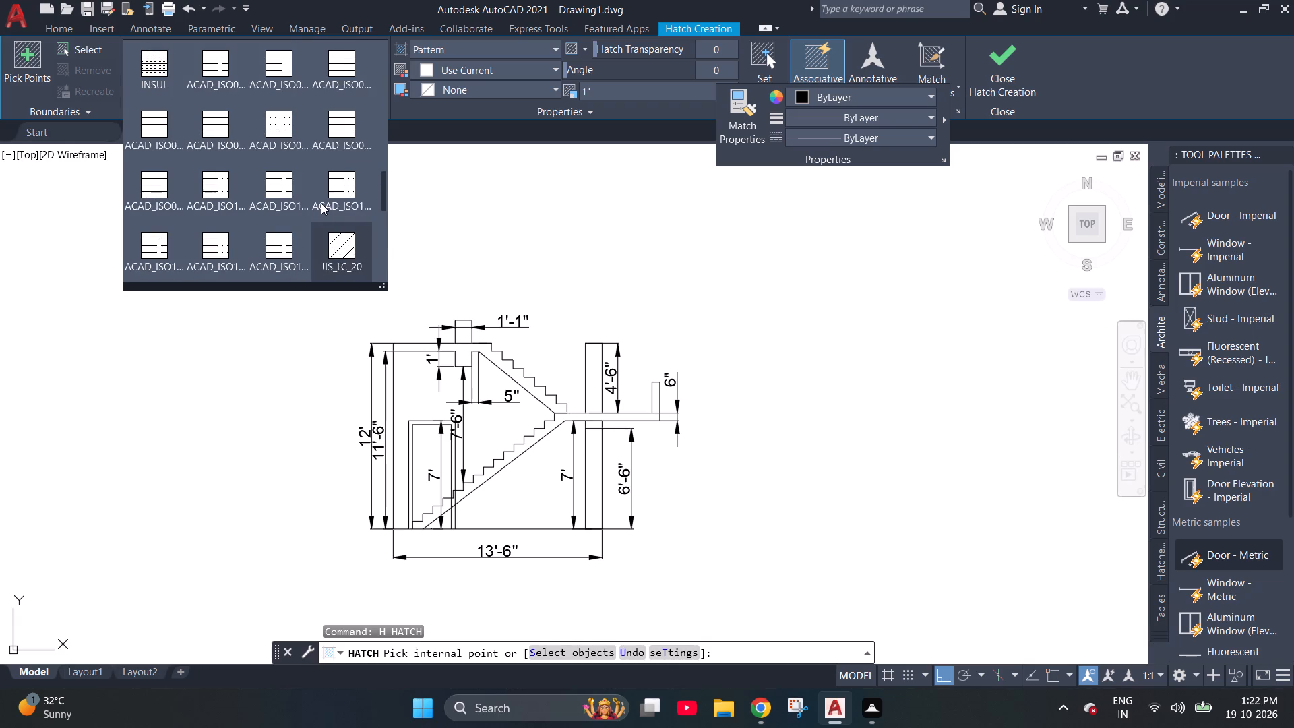
scroll(321, 203, up, 5)
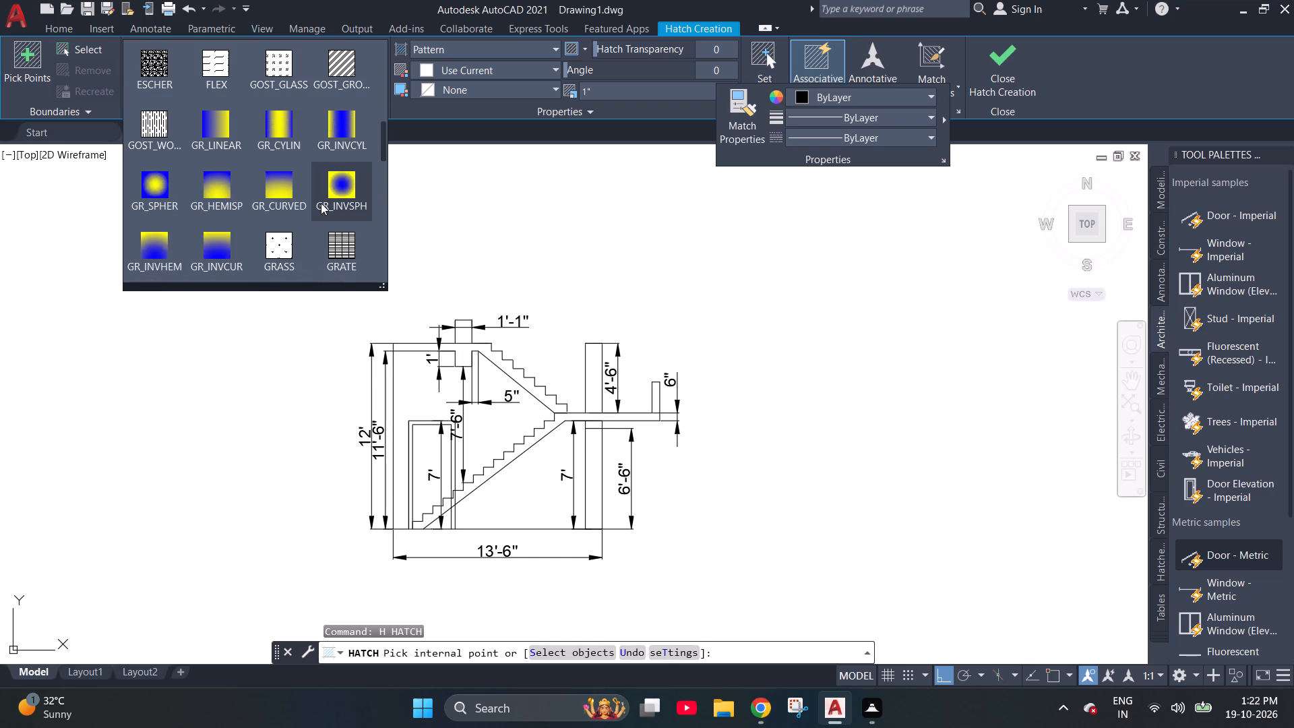
click(342, 61)
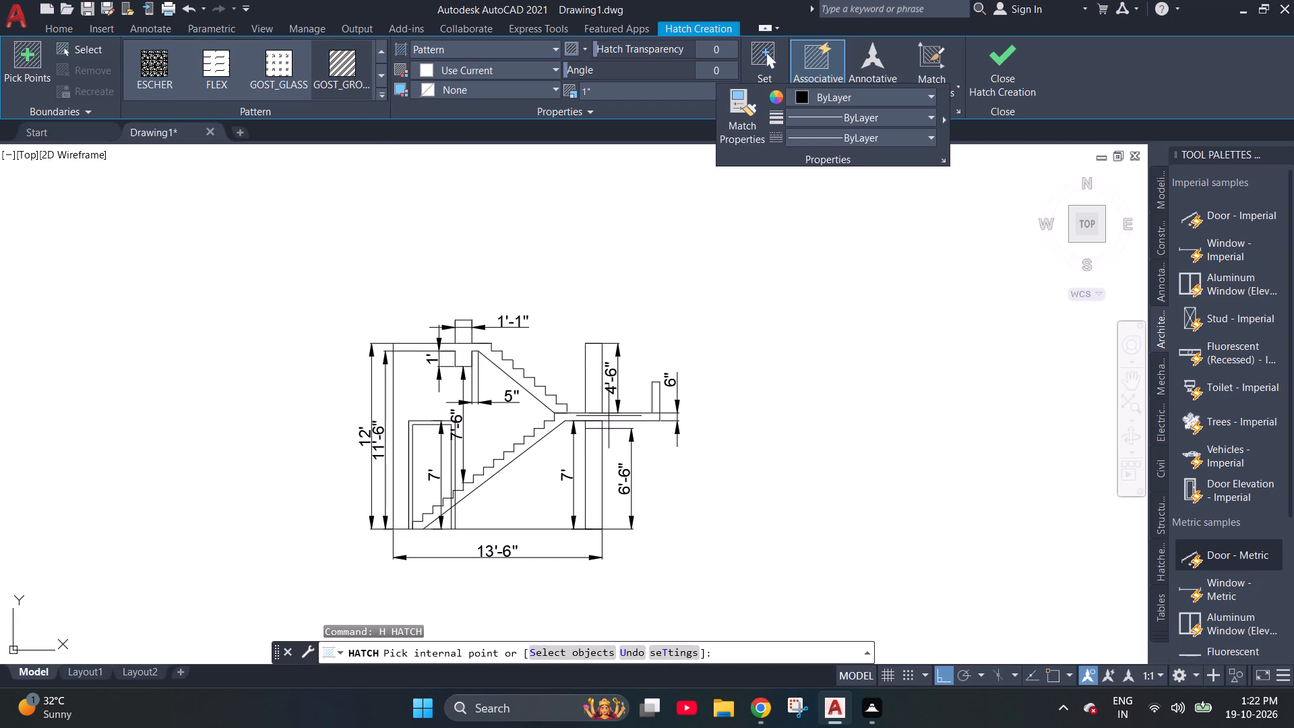
Hatch the walls above and below the landing slab, the thin parapet at its outer end, and the upstand above the upper slab.
click(592, 392)
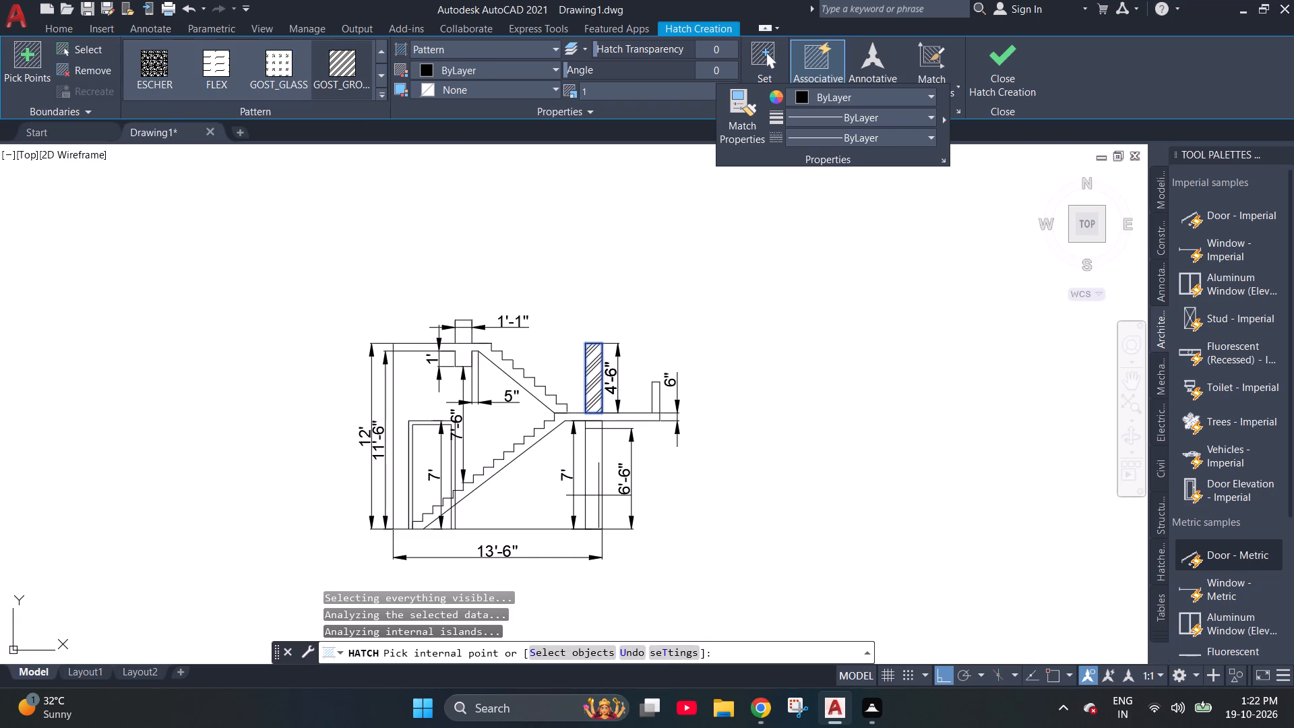
click(594, 489)
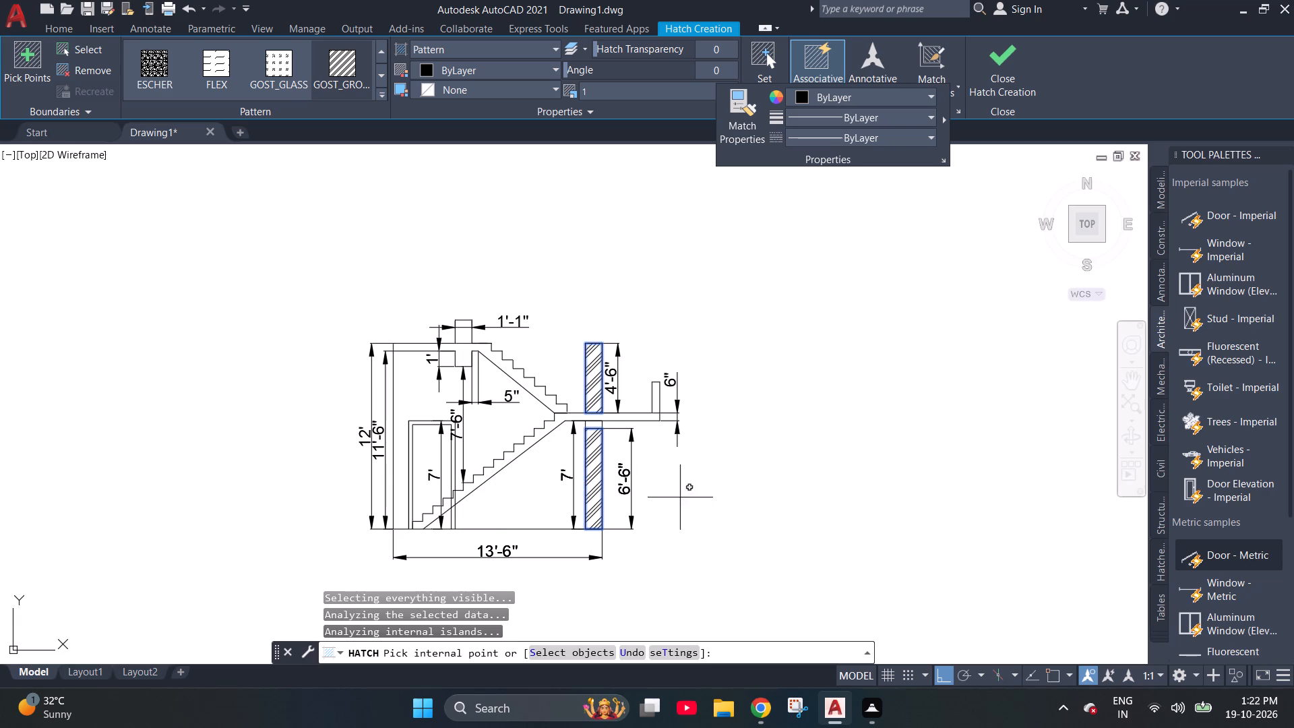
click(656, 394)
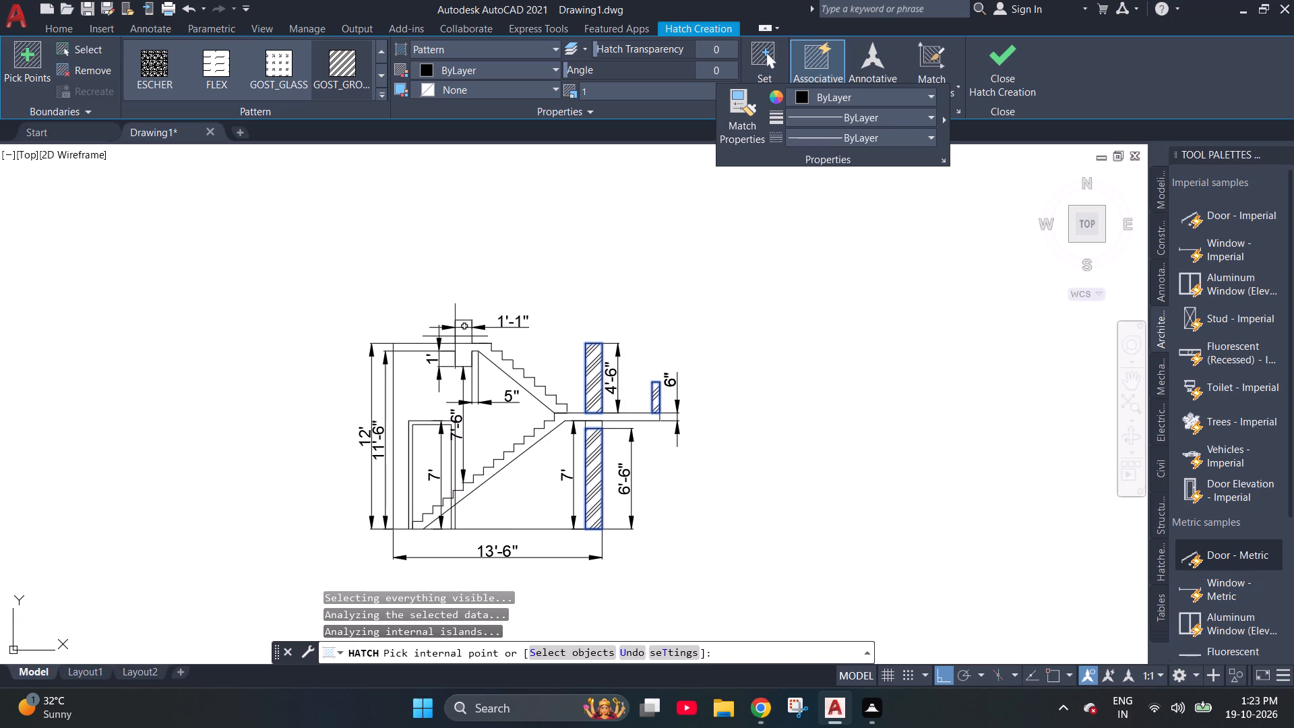
click(462, 334)
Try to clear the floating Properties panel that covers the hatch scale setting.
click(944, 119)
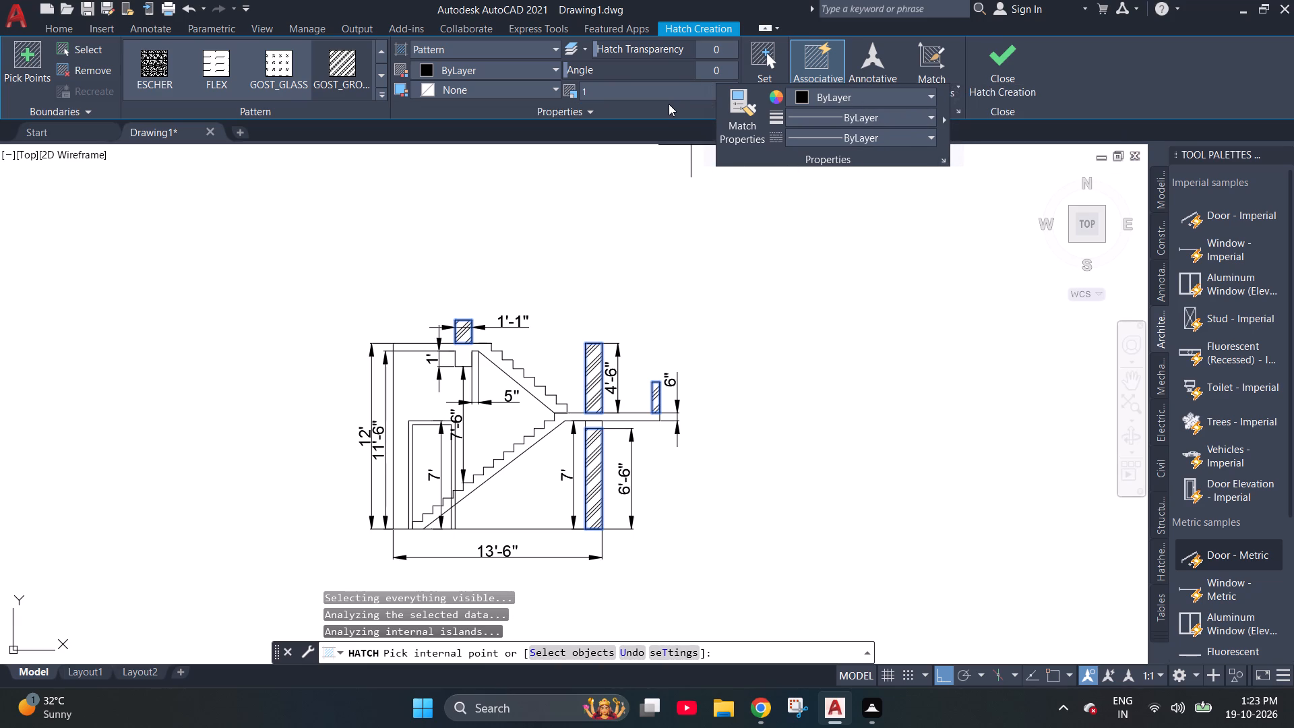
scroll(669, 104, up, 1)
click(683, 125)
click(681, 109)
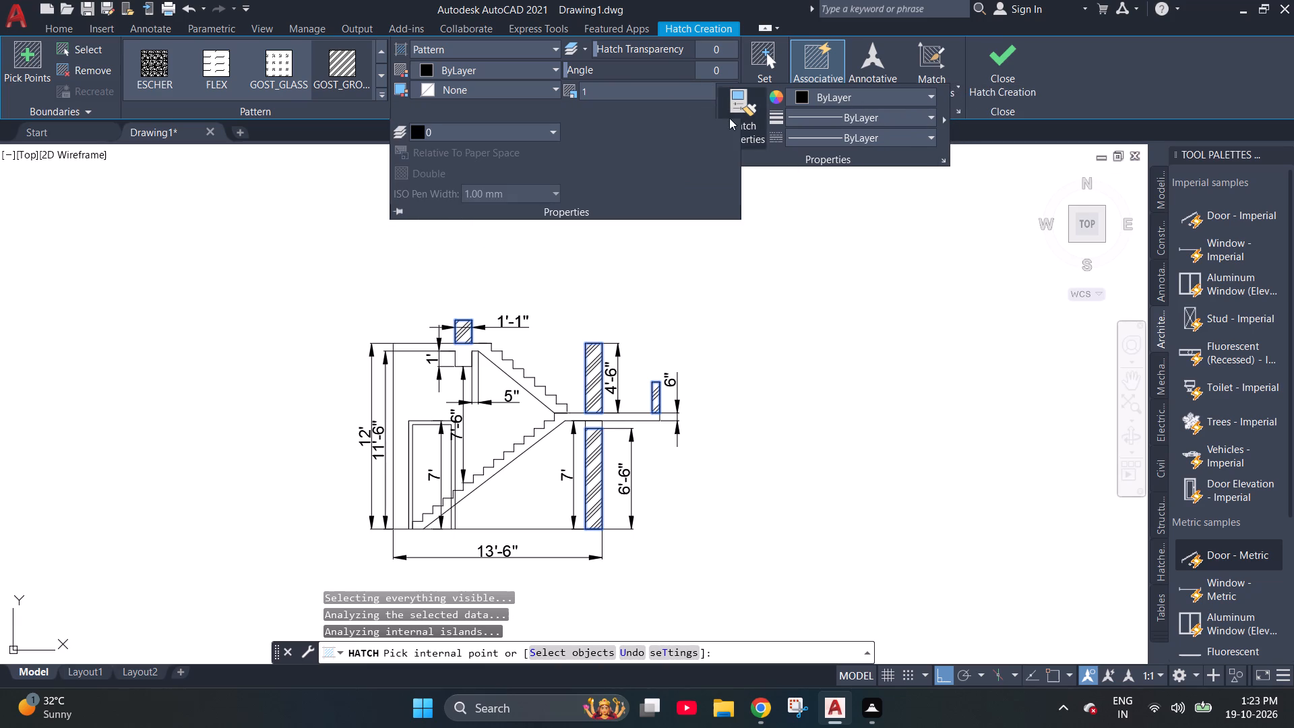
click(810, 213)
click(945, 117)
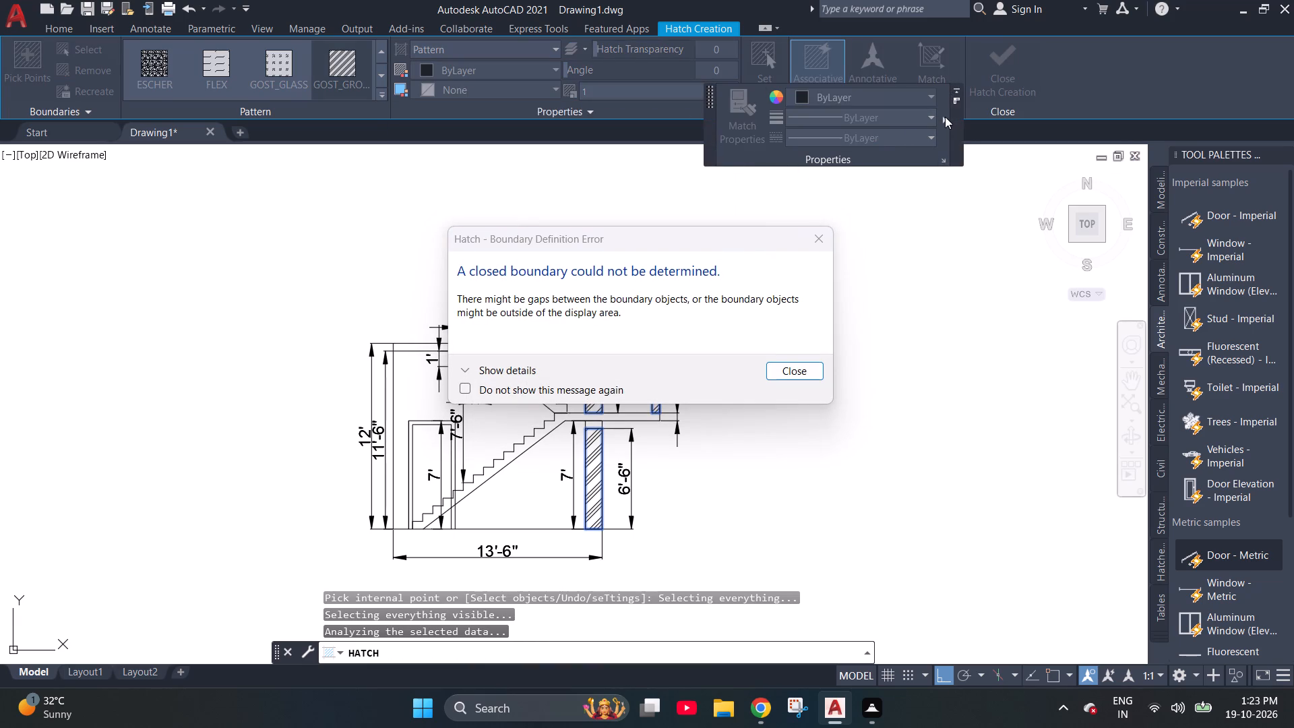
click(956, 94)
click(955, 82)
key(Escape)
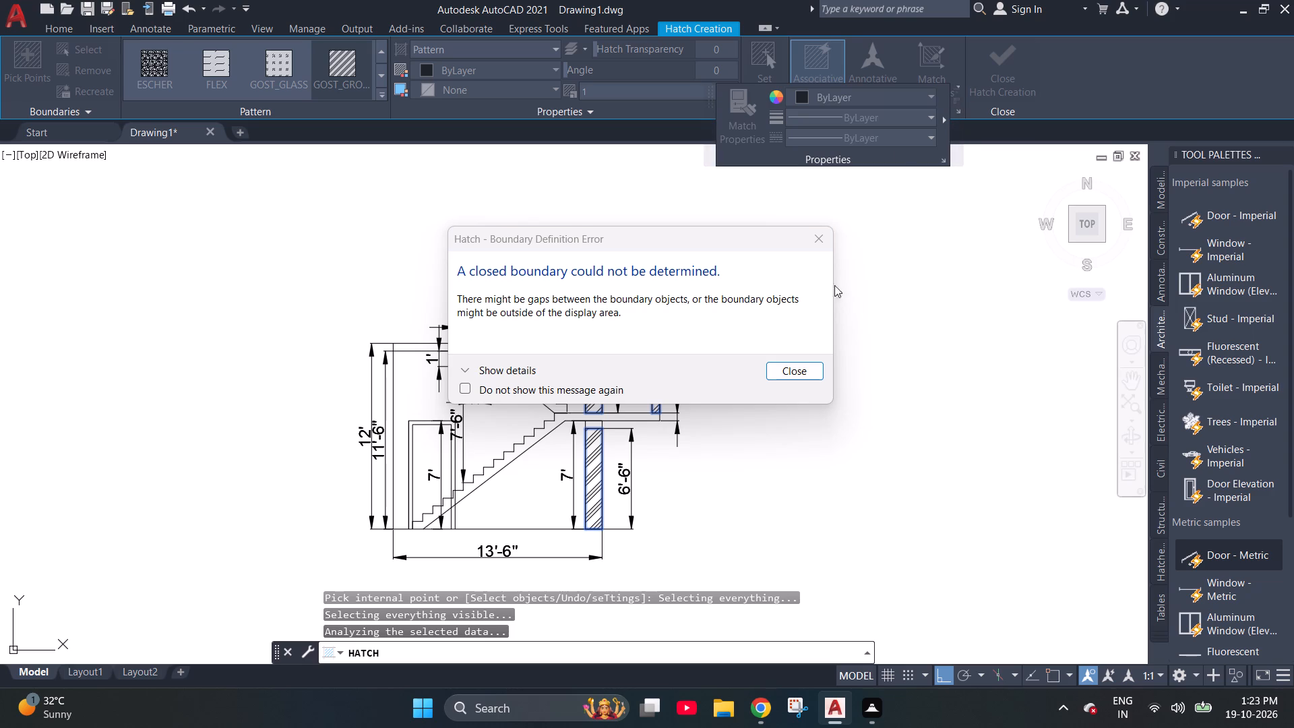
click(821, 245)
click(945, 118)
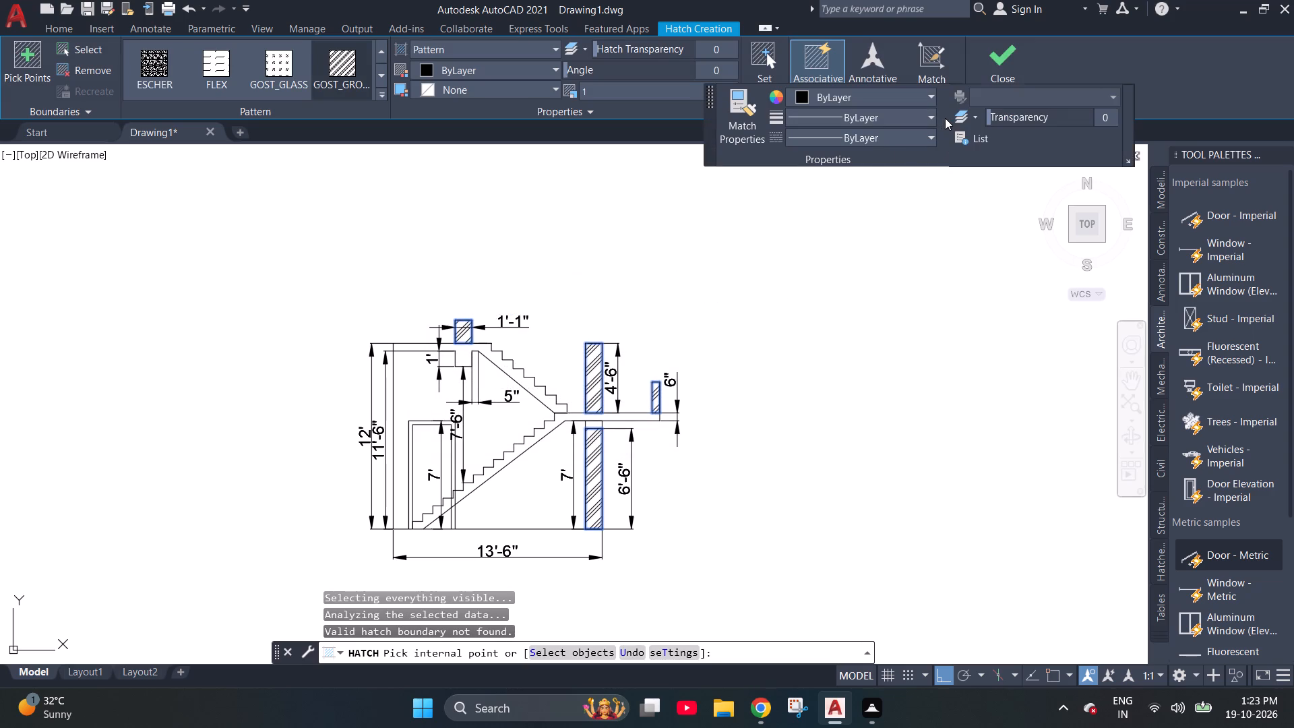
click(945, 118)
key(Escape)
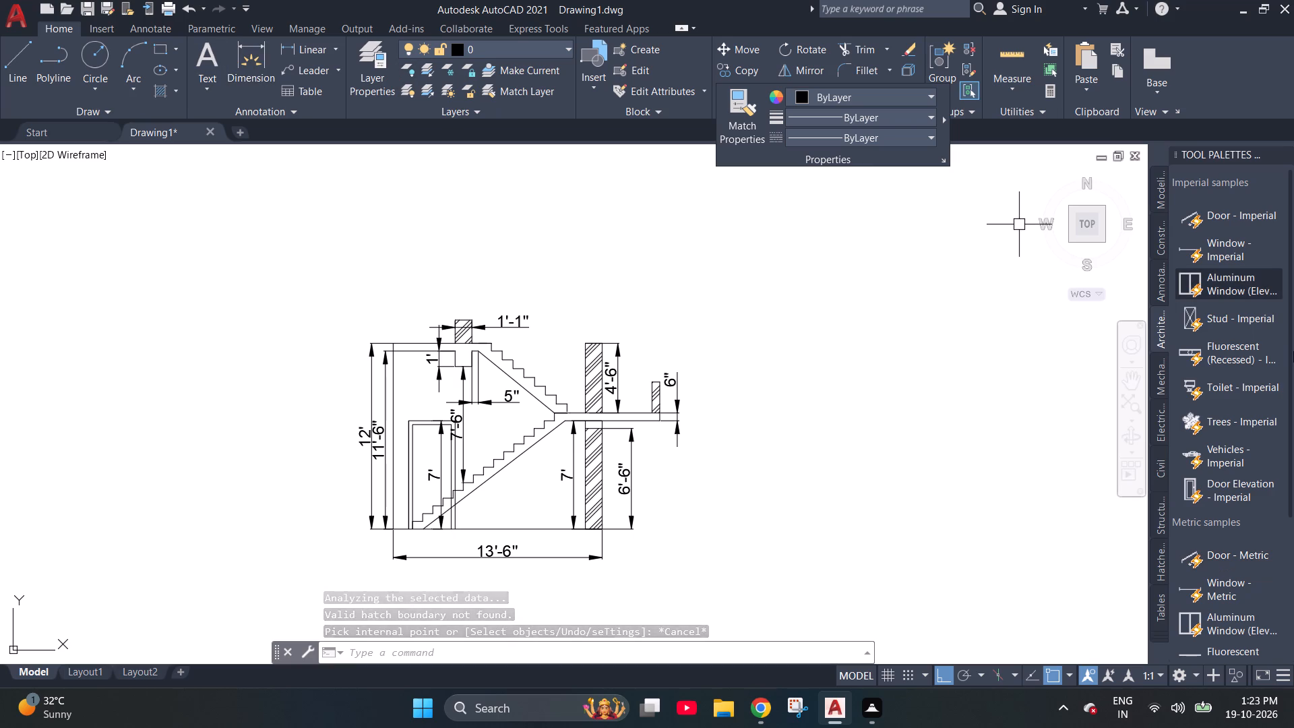
Restart Hatch and return the floating Properties panel to the ribbon to uncover the hatch scale.
key(h)
key(Return)
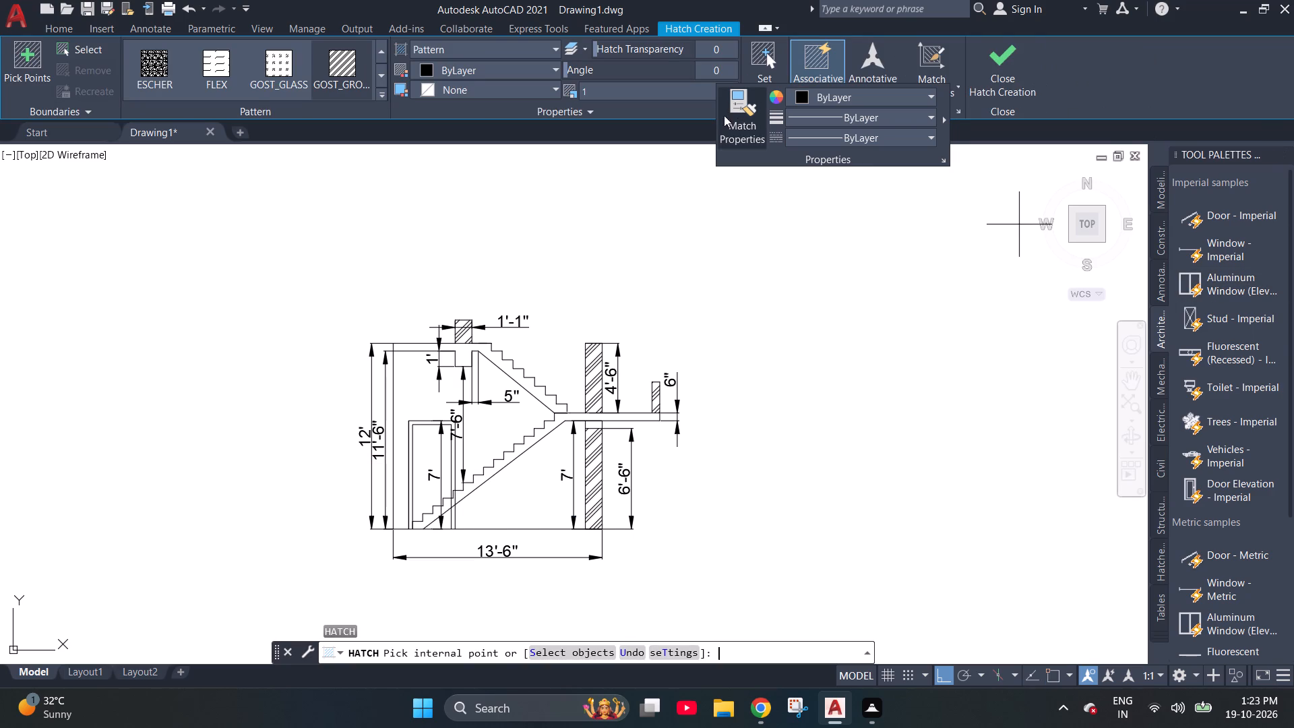
drag(724, 112, 730, 162)
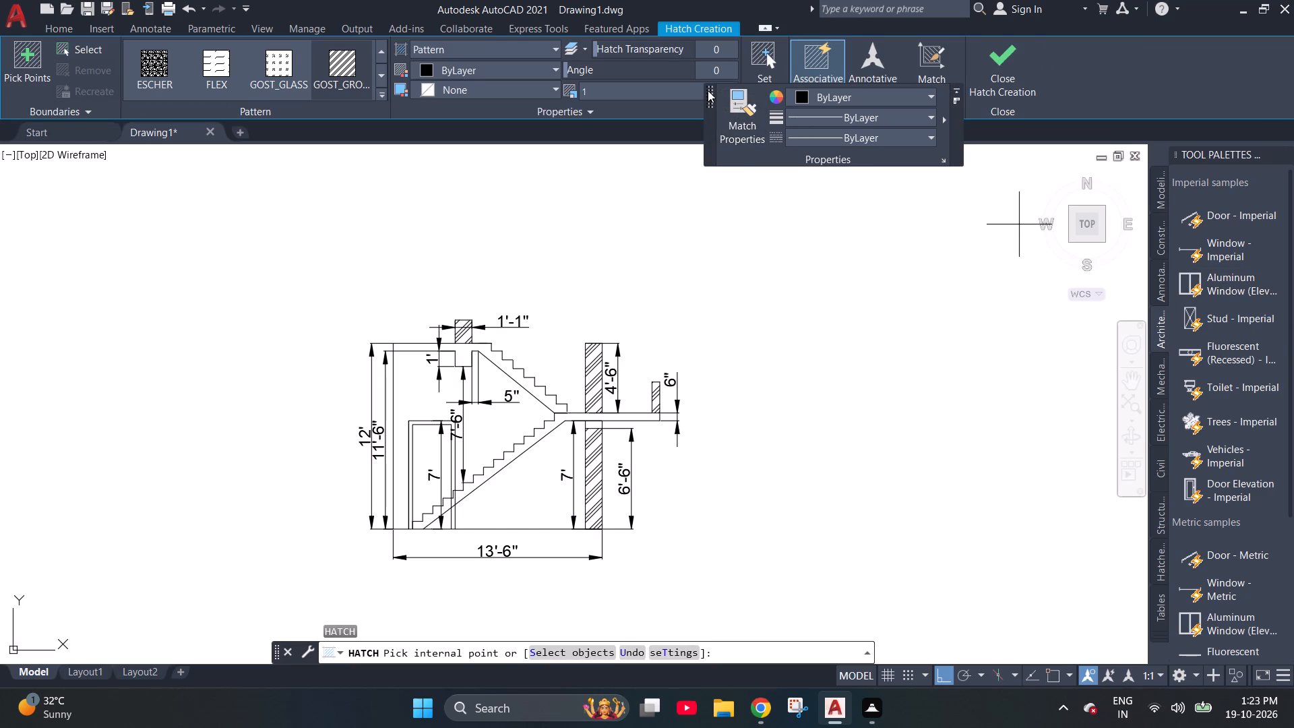
click(708, 86)
click(954, 88)
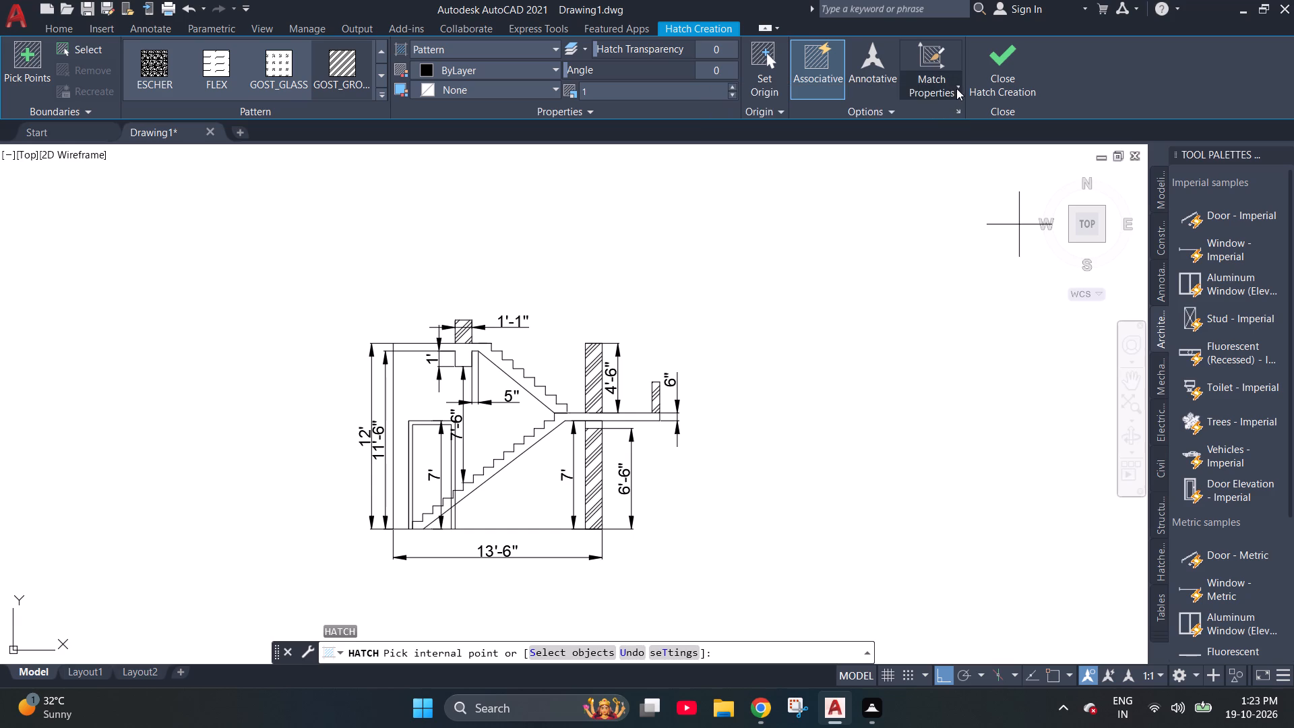
Set the hatch scale to 0 and hatch the walls above and below the landing slab, the upstand and the outer parapet with GOST_GROUND again.
click(731, 94)
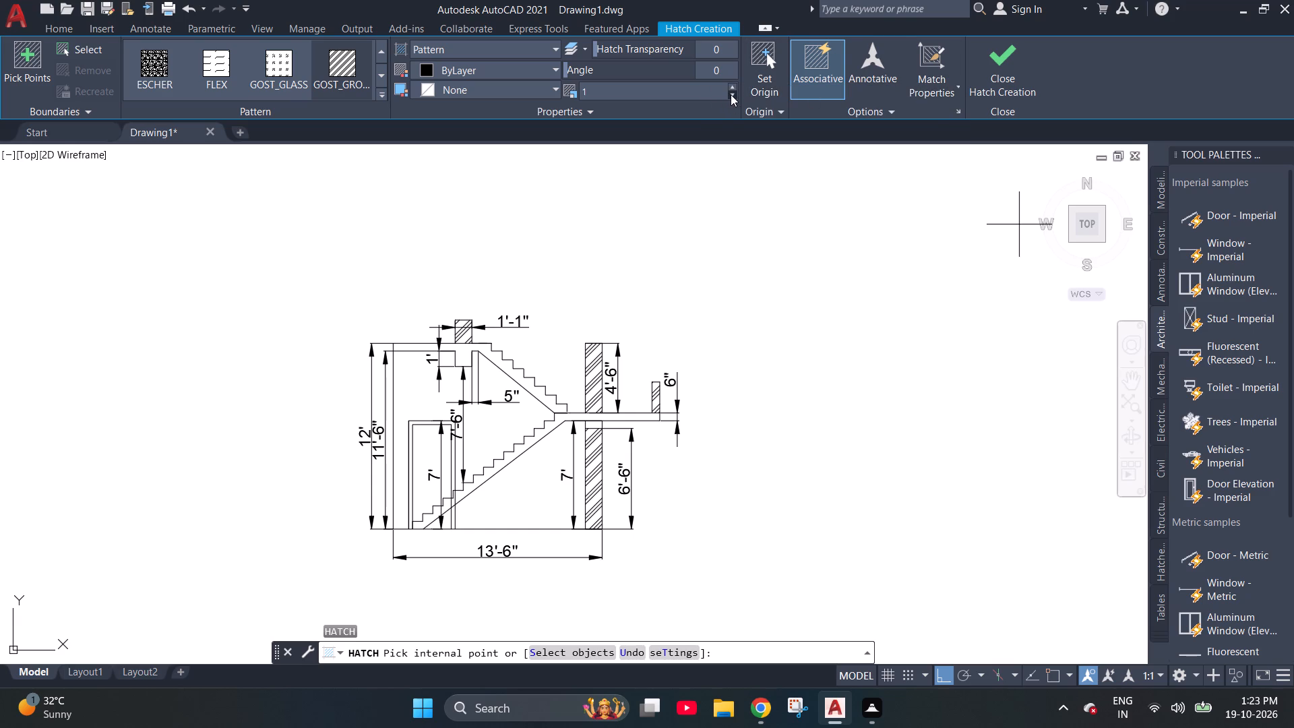
click(731, 96)
click(344, 65)
click(590, 371)
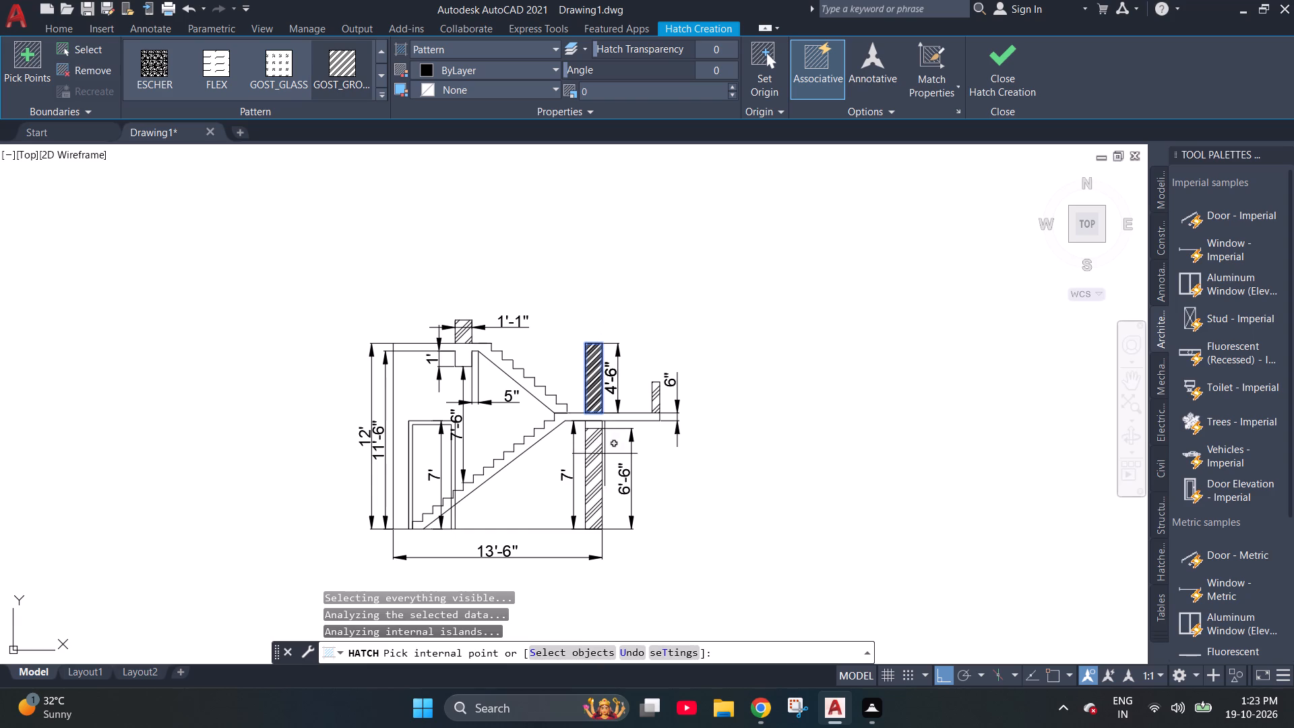
click(592, 462)
click(462, 332)
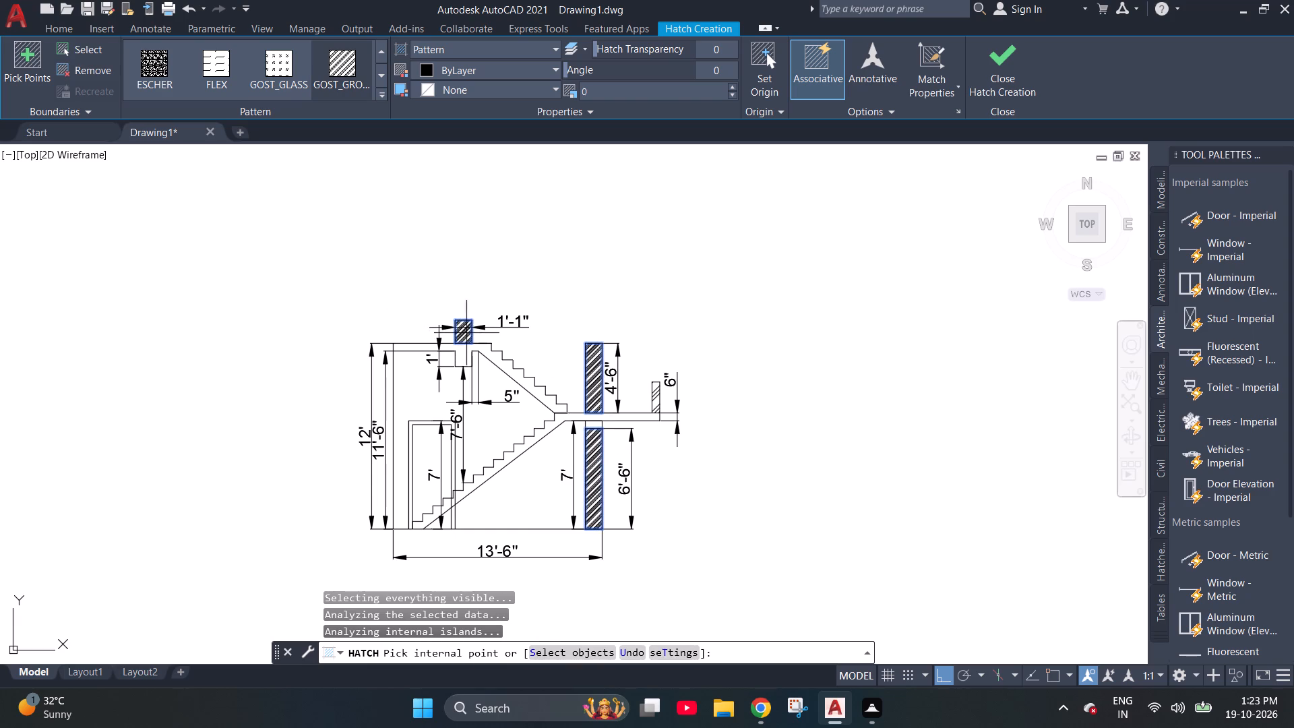
click(656, 398)
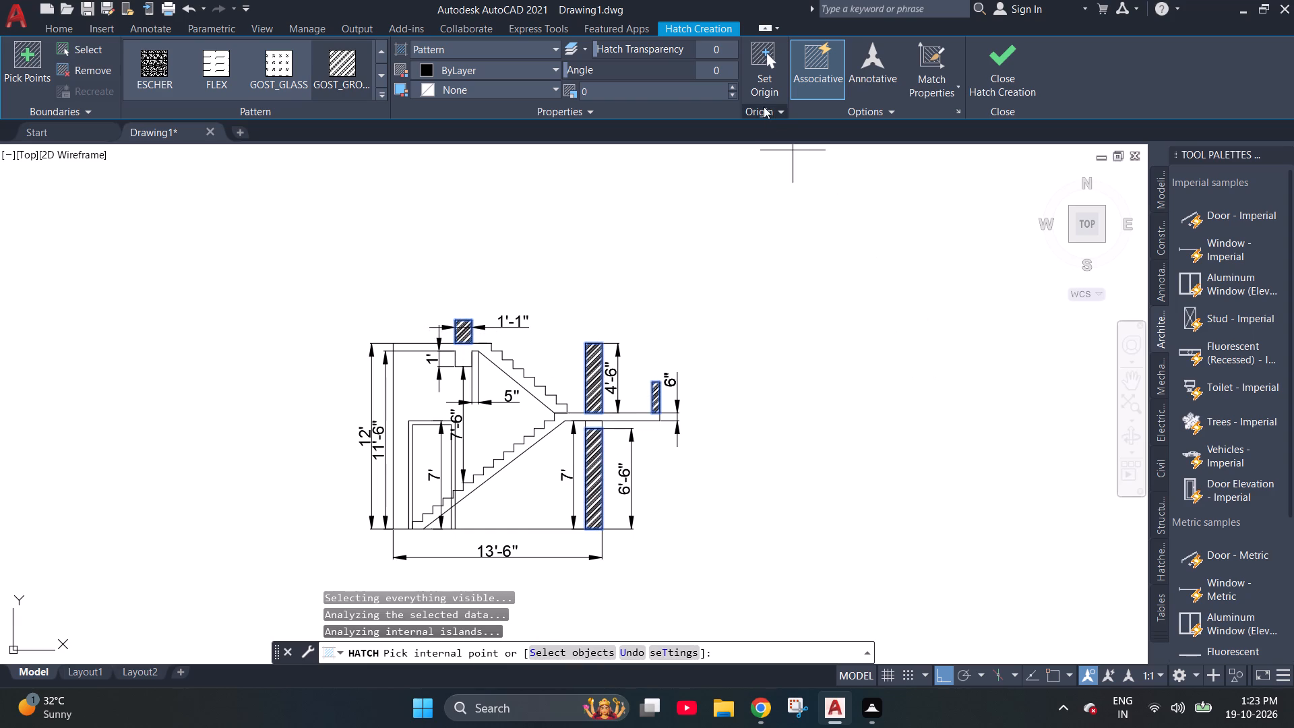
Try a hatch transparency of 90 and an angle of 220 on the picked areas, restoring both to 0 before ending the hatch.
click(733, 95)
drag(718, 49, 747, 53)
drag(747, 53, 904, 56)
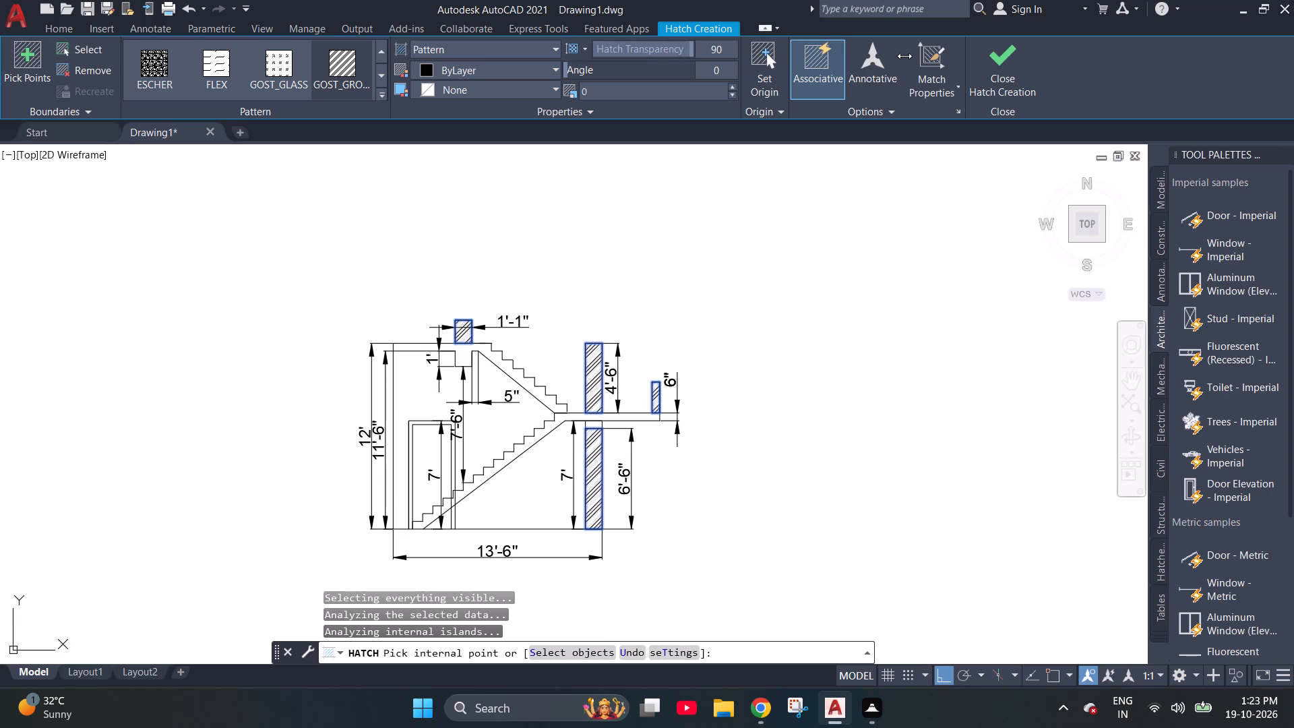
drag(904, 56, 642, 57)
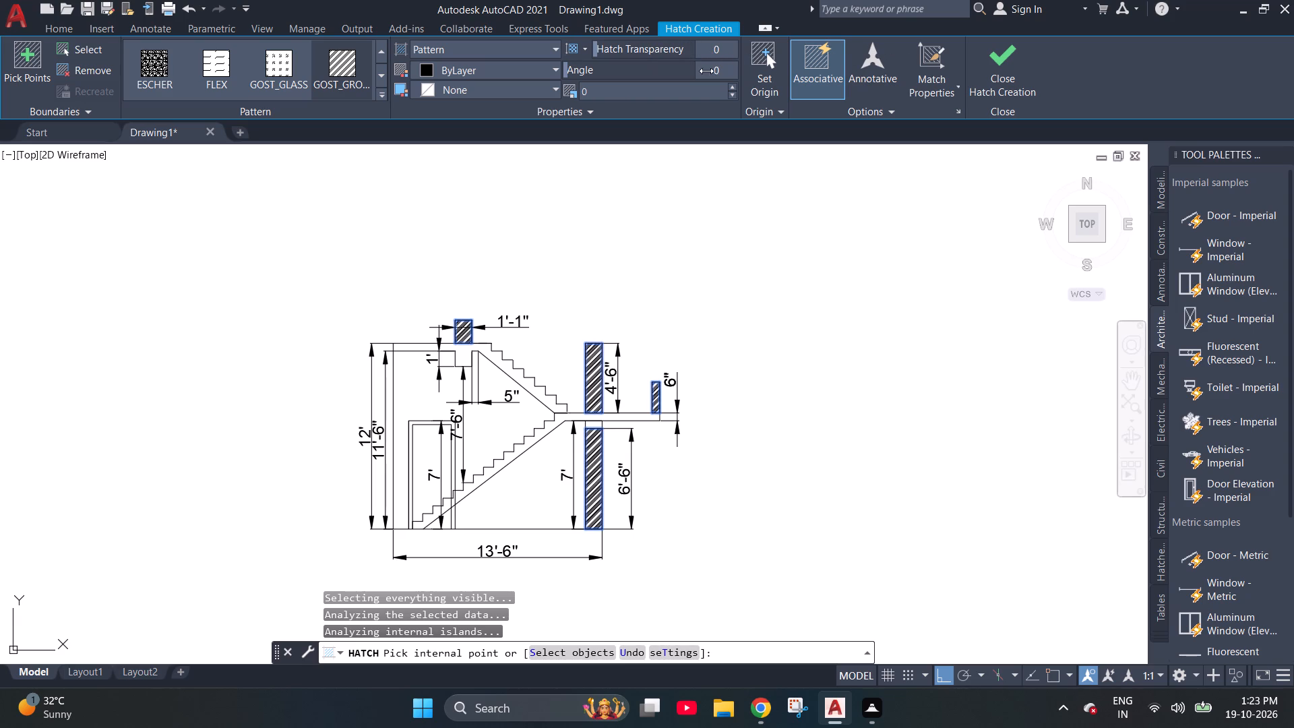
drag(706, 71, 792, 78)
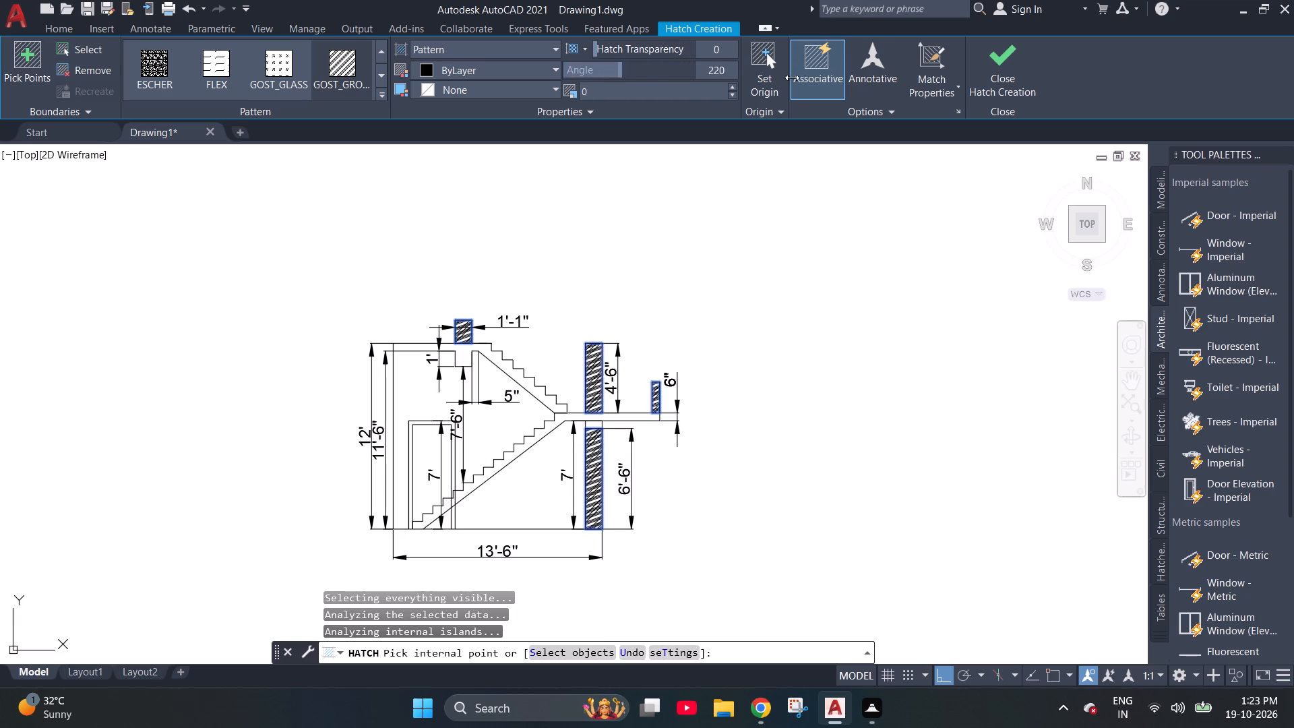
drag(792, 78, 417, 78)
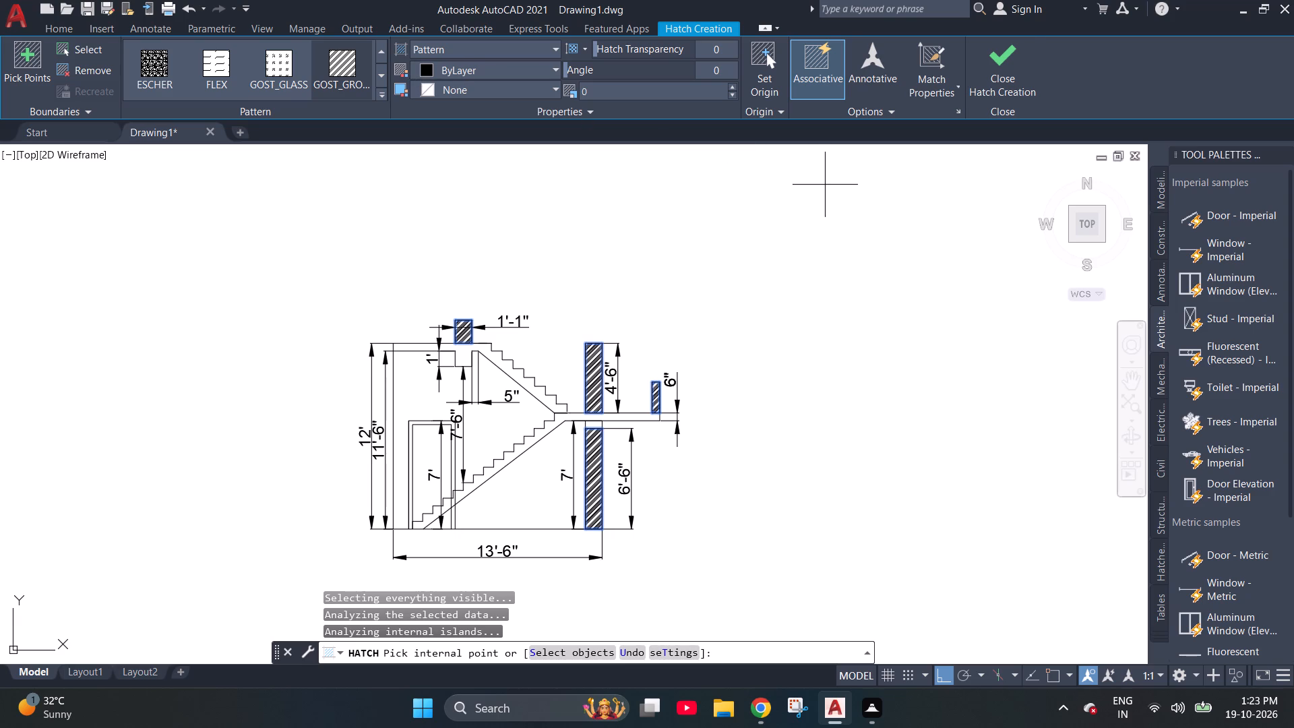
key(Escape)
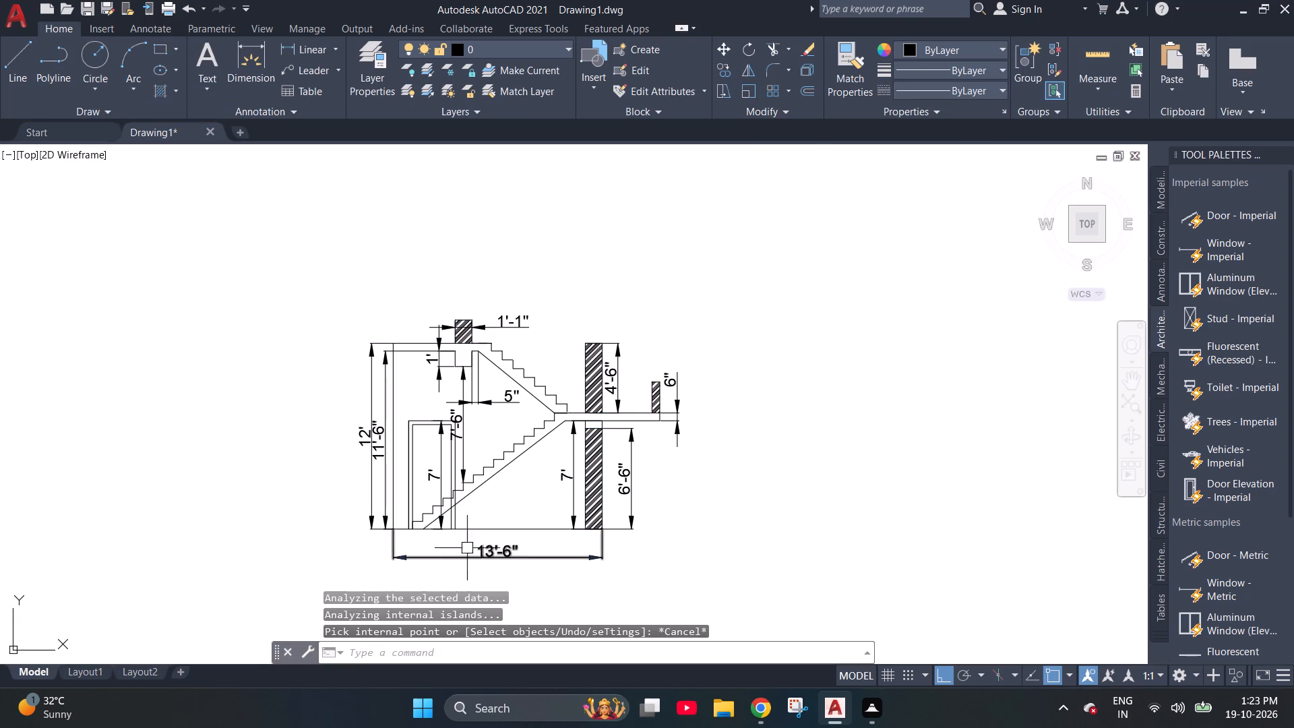
Start a hatch with the AR-CONC pattern and try to fill the upper slab, beam and upper flight.
scroll(455, 511, up, 1)
key(h)
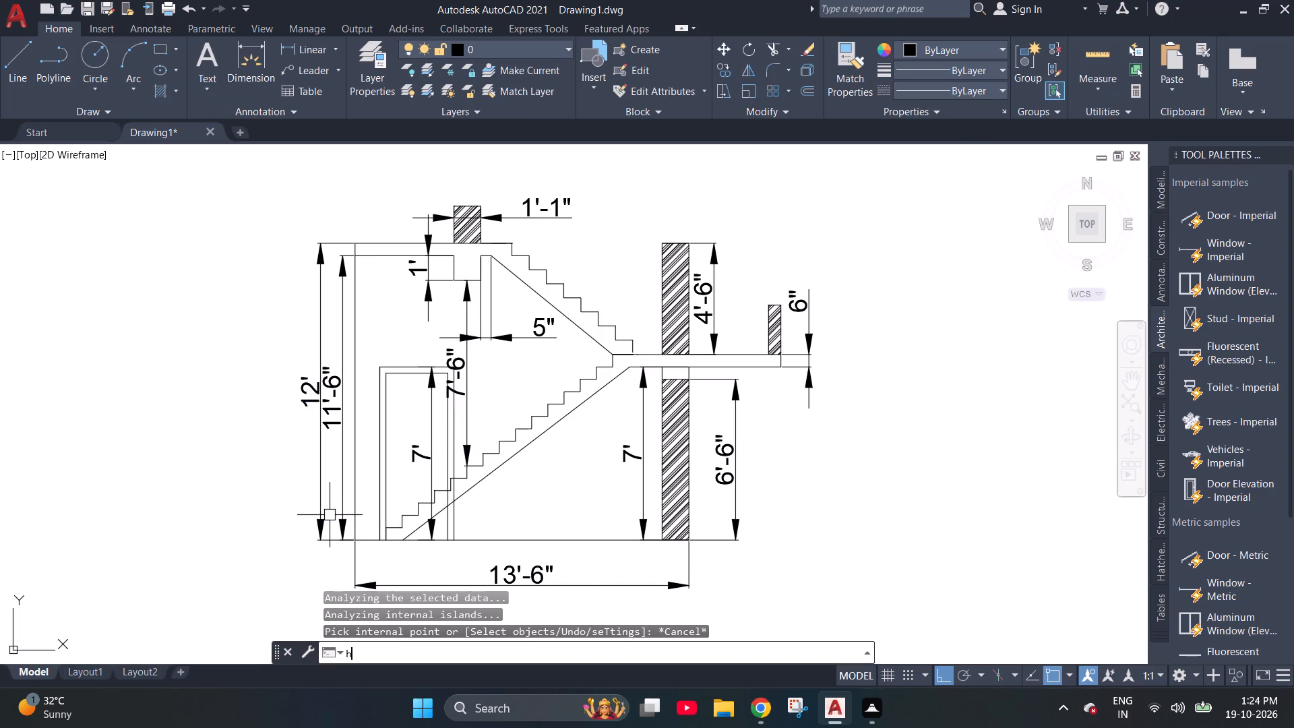
key(Return)
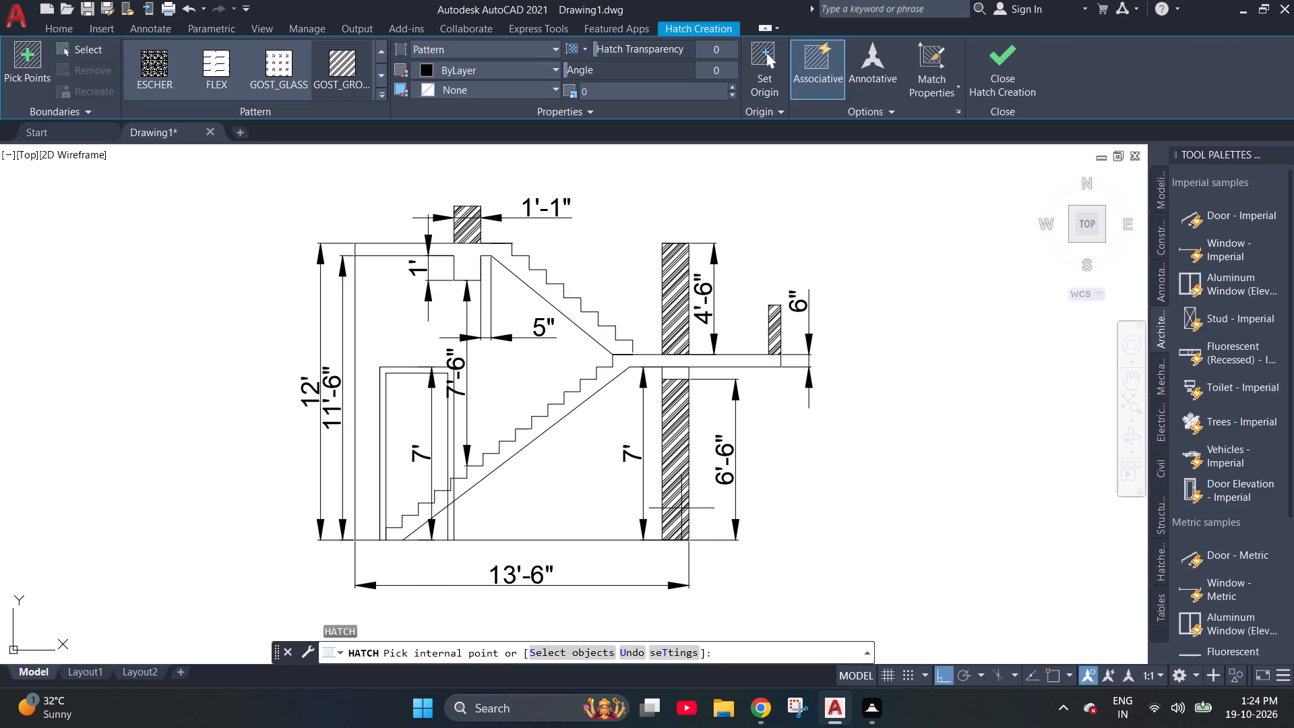
click(384, 101)
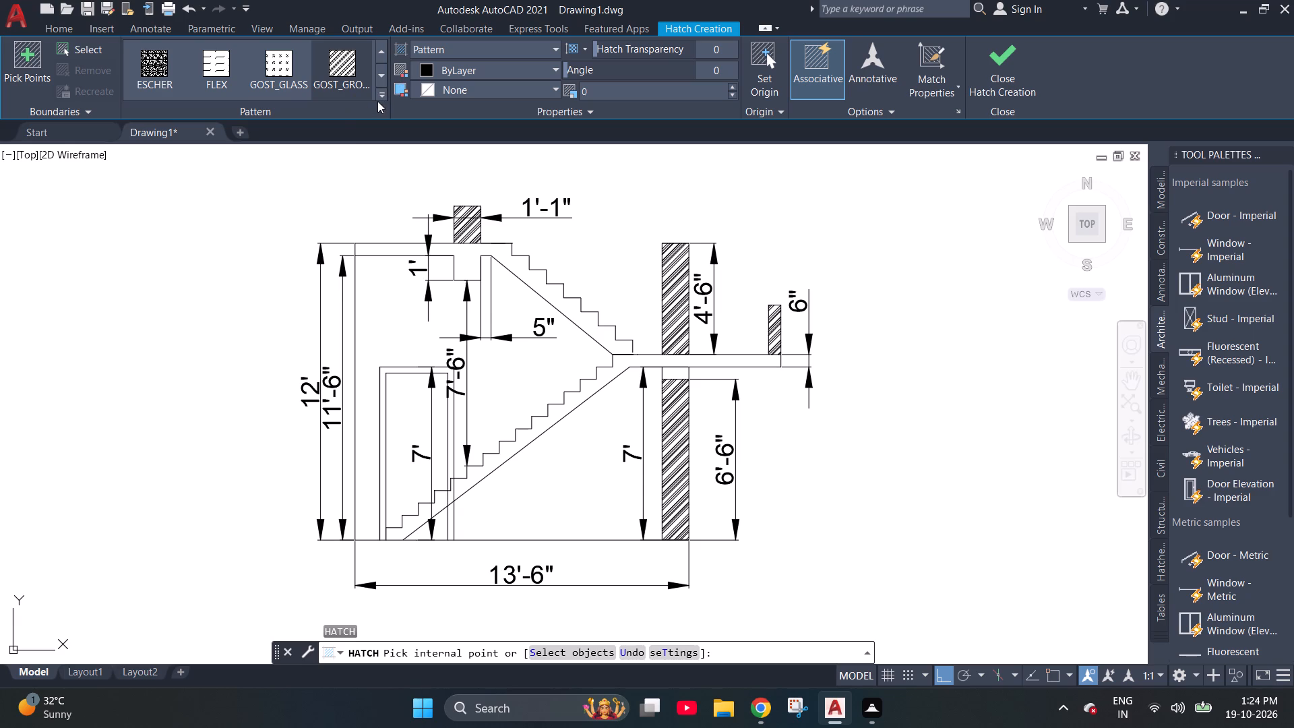
click(383, 96)
scroll(209, 192, up, 11)
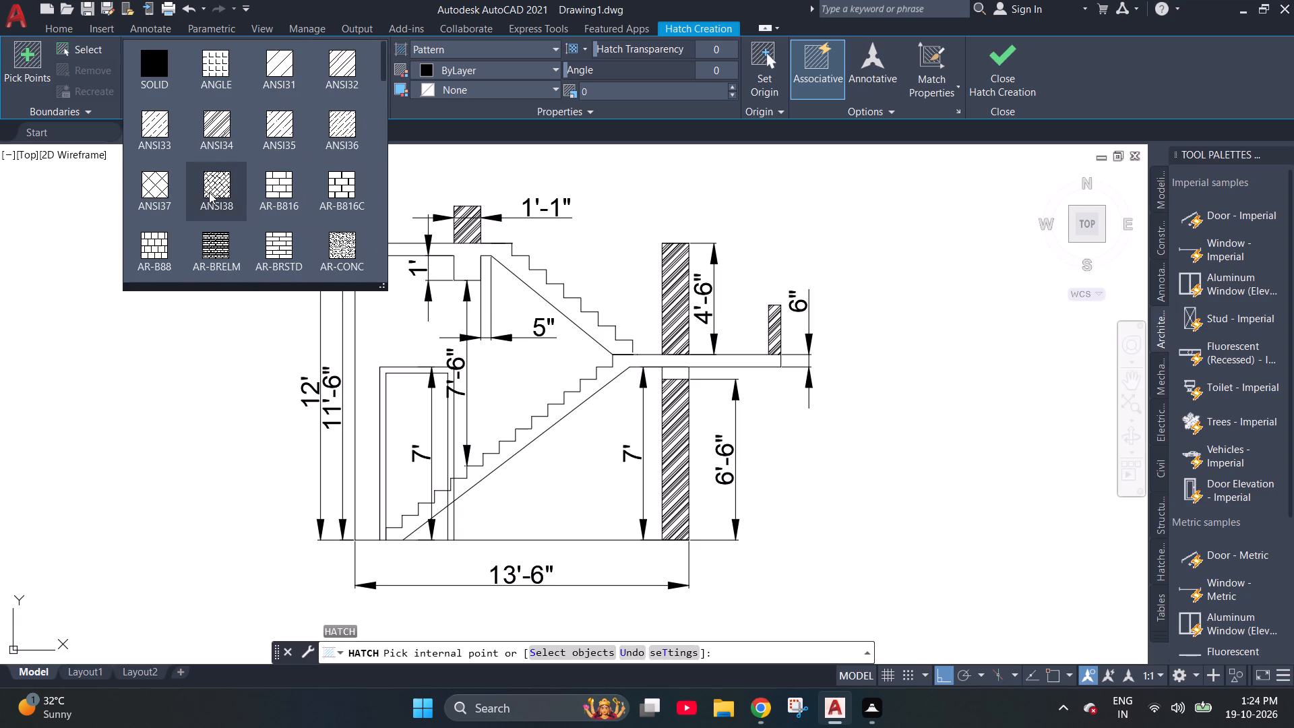
scroll(209, 192, up, 7)
scroll(209, 192, down, 1)
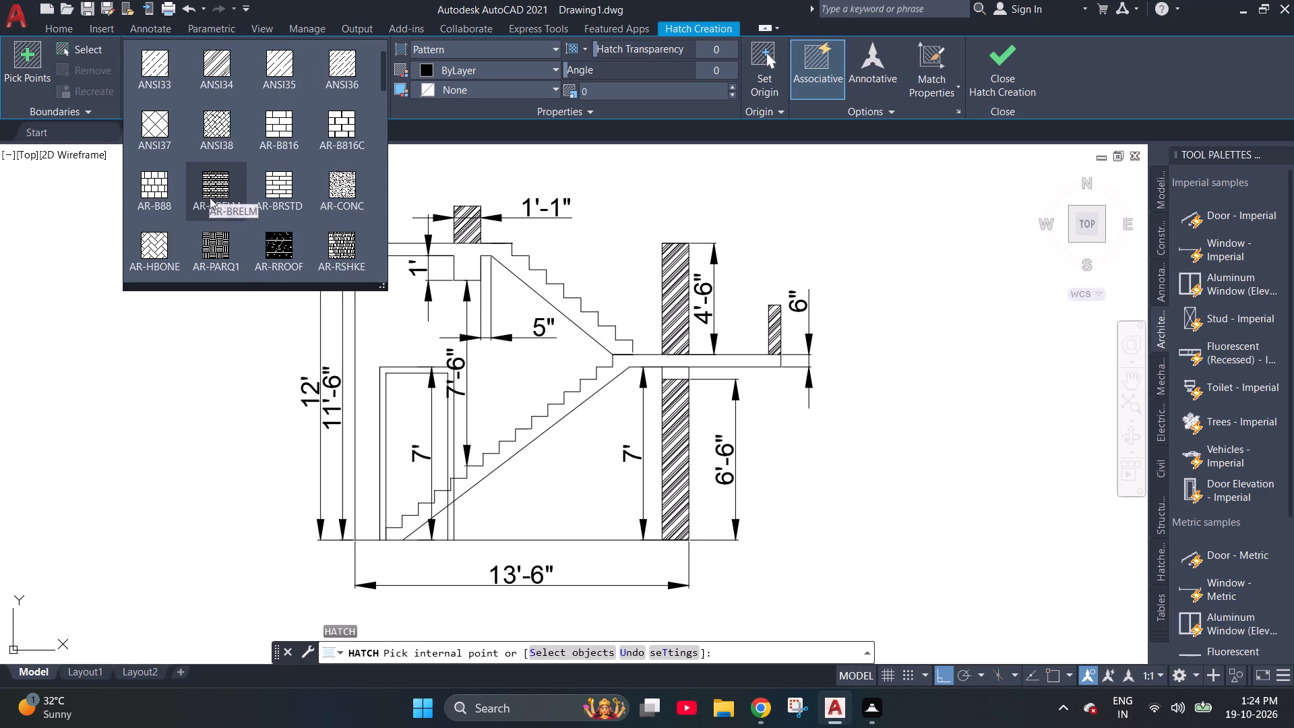
click(334, 183)
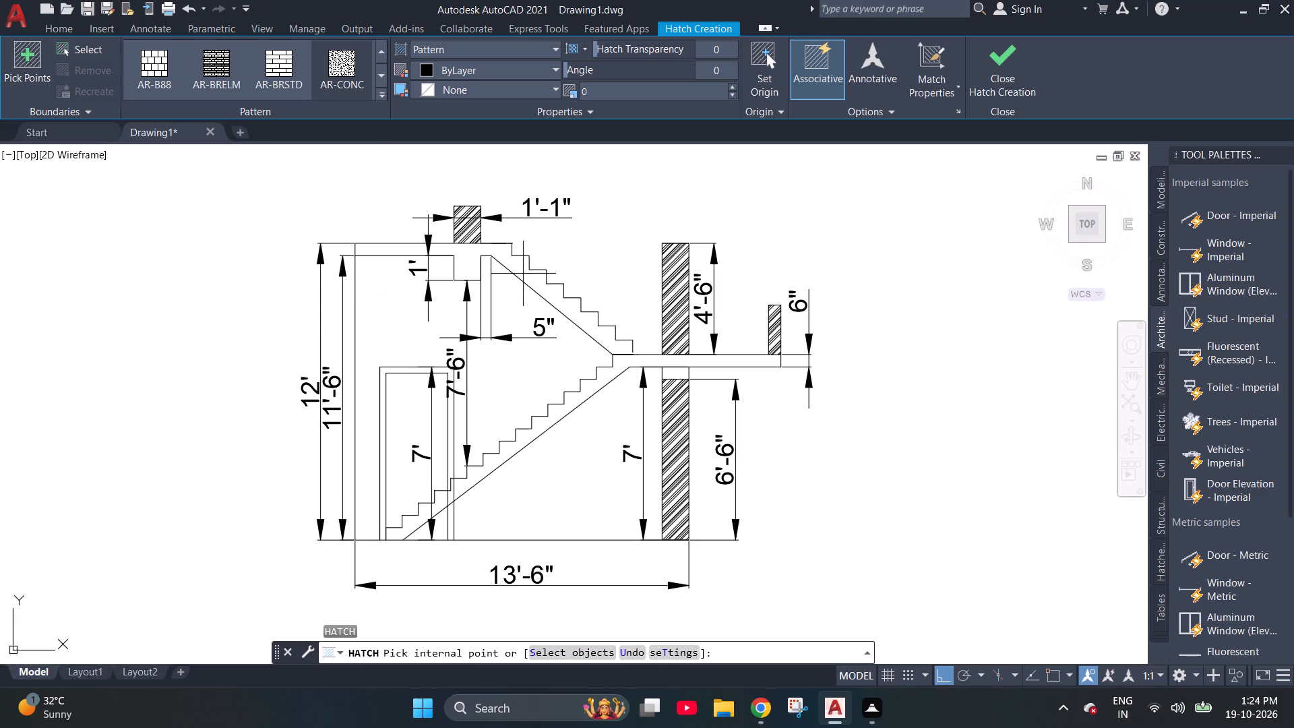
click(467, 260)
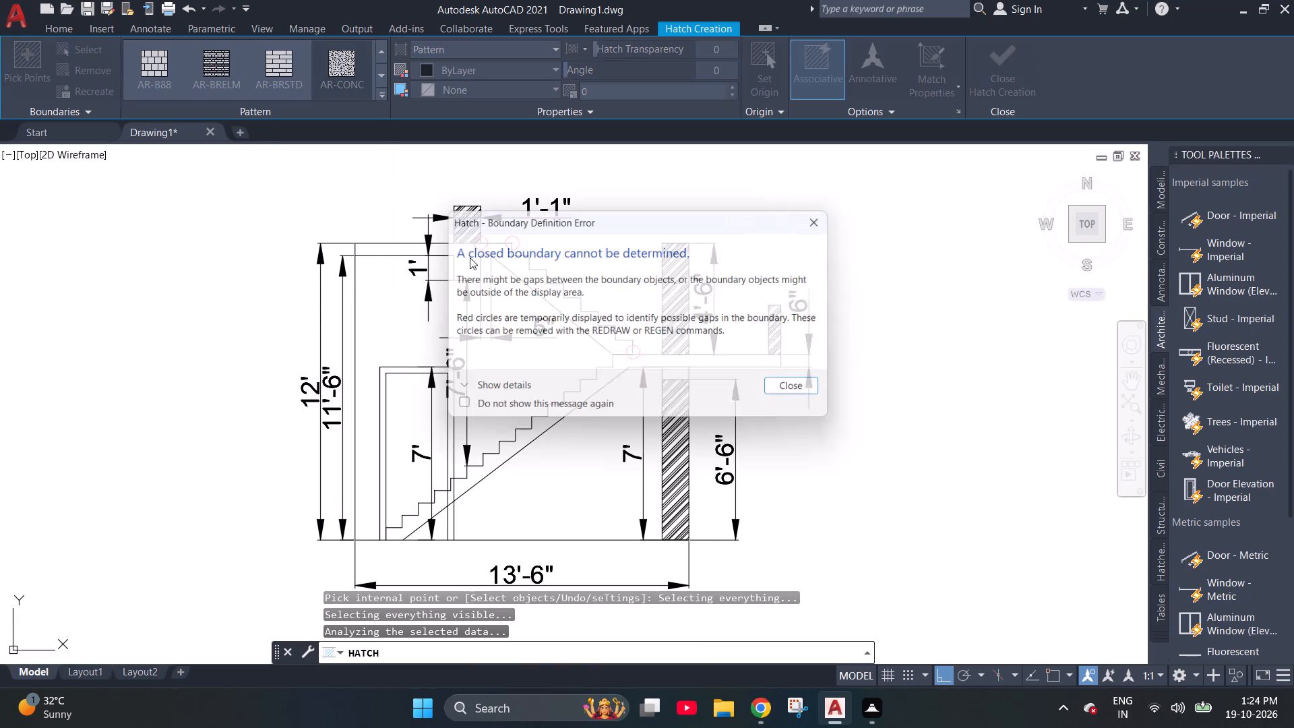
click(808, 392)
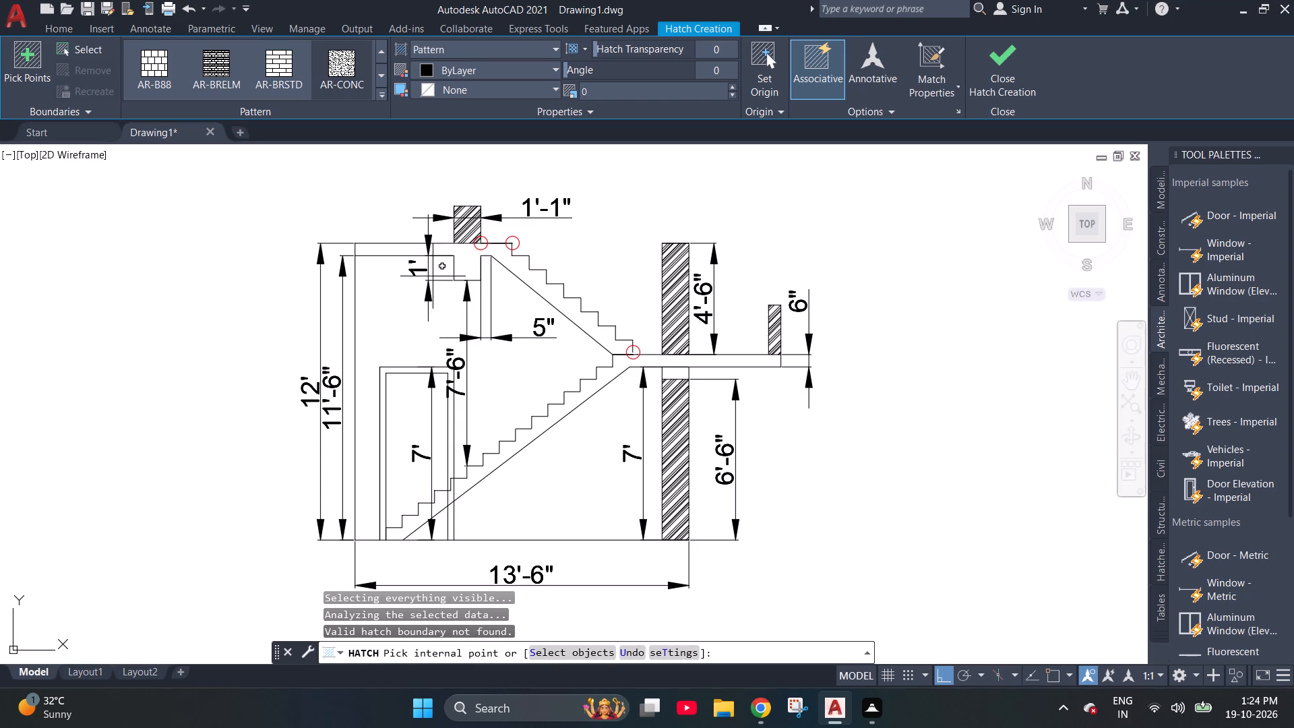
Trim the short overhang of the upper slab's top line past the first riser of the upper flight.
scroll(501, 245, up, 6)
scroll(608, 208, up, 3)
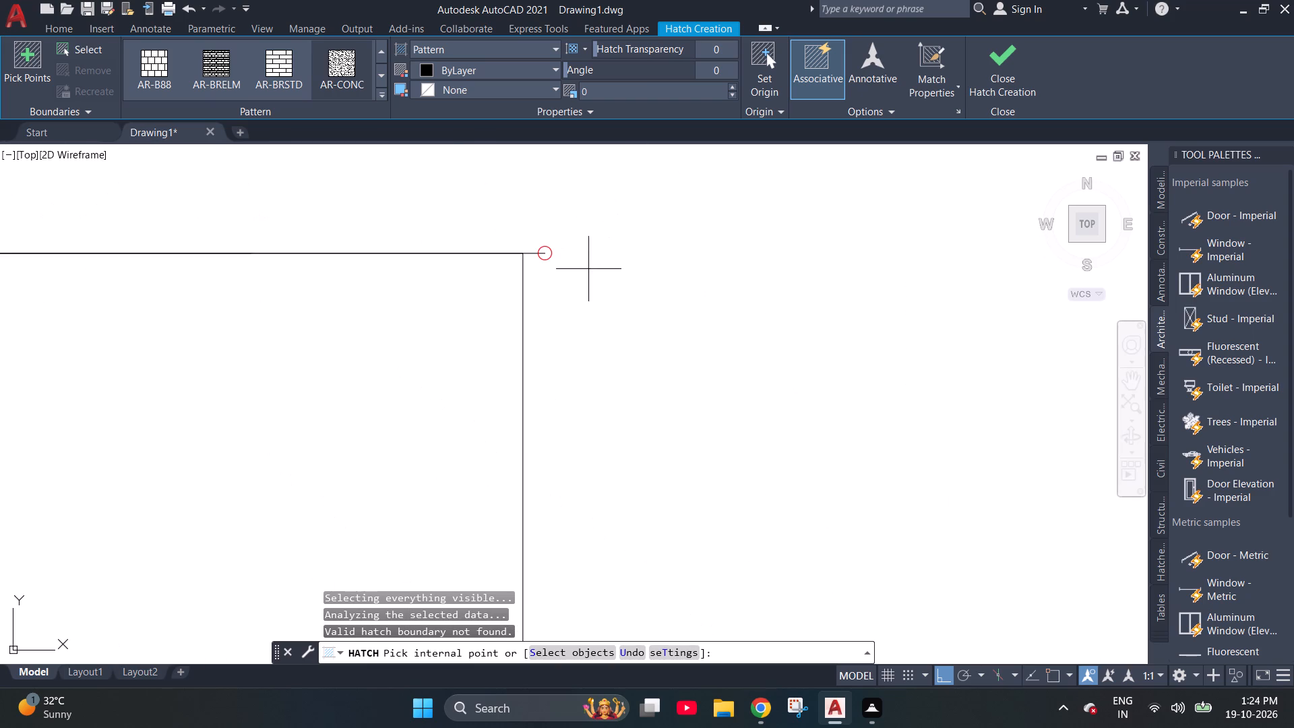
scroll(559, 260, up, 2)
key(Escape)
text(tr)
key(space)
drag(483, 231, 501, 327)
scroll(501, 327, down, 1)
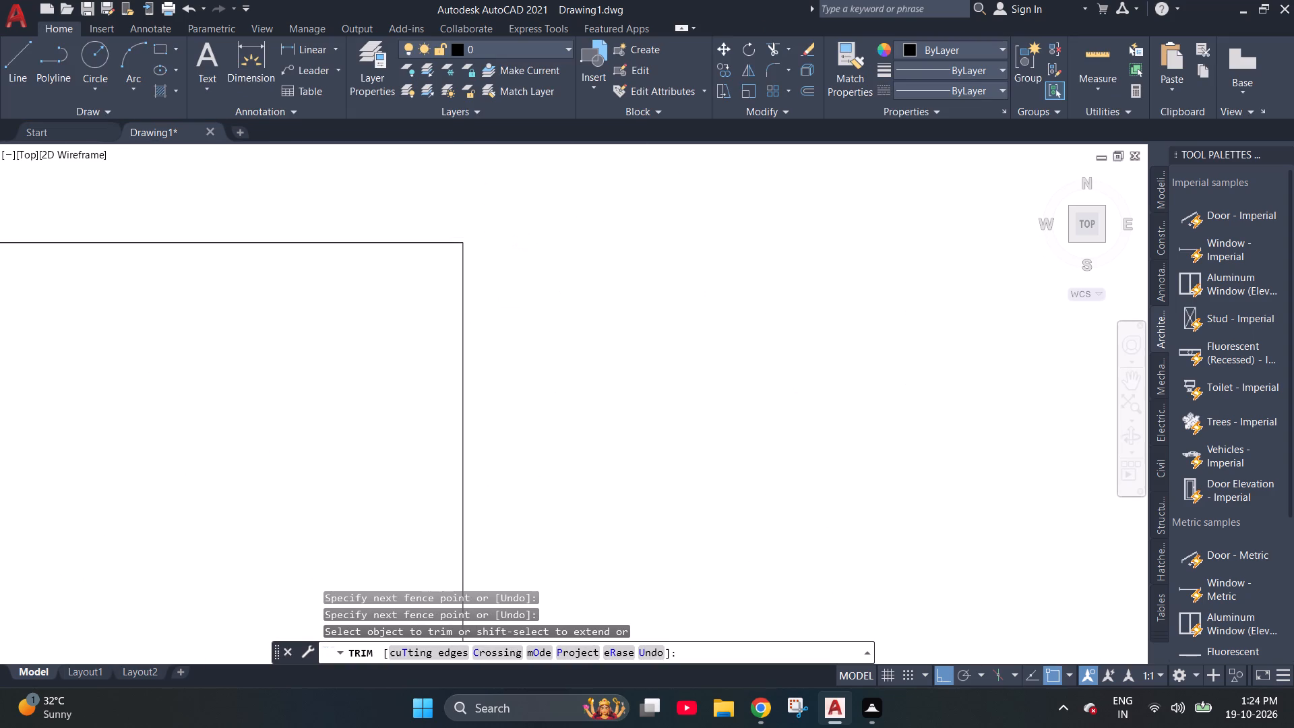
scroll(498, 329, down, 2)
scroll(403, 342, down, 2)
scroll(100, 319, up, 4)
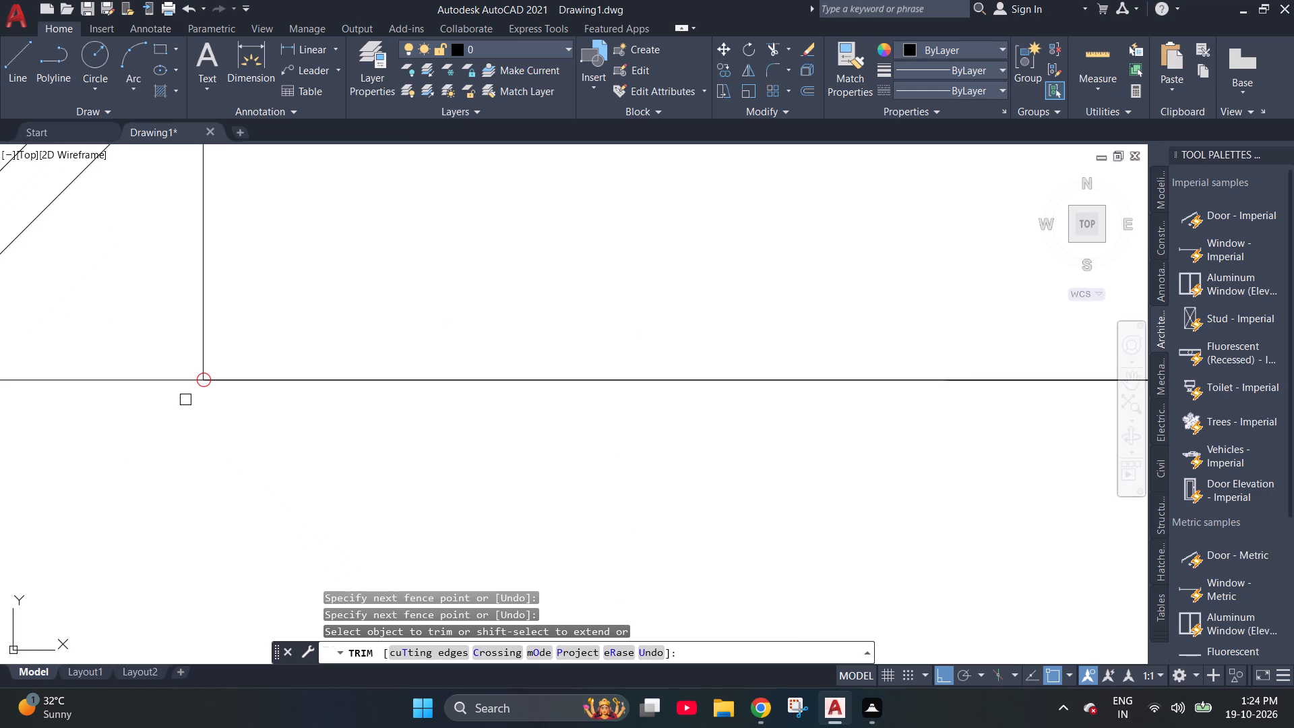
scroll(187, 399, up, 3)
scroll(232, 317, up, 6)
key(Escape)
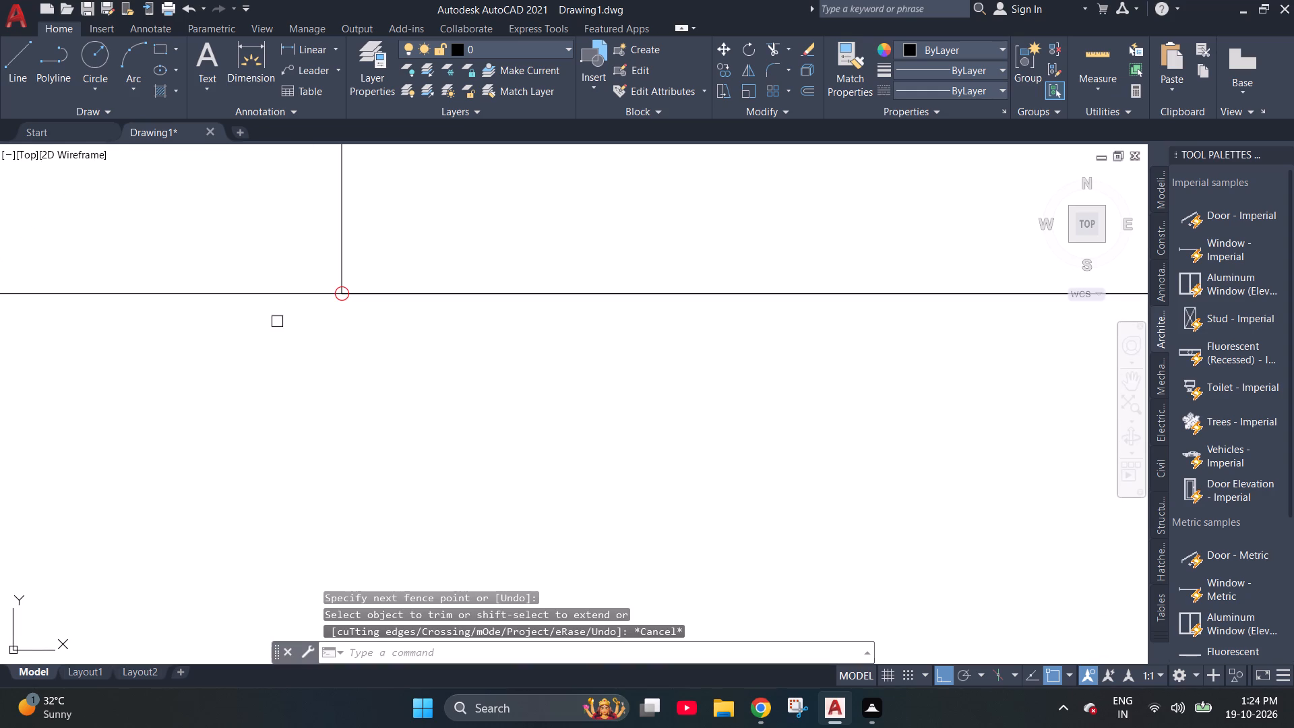
Extend the lowest riser of the upper flight down to the top line of the landing slab.
scroll(270, 323, down, 16)
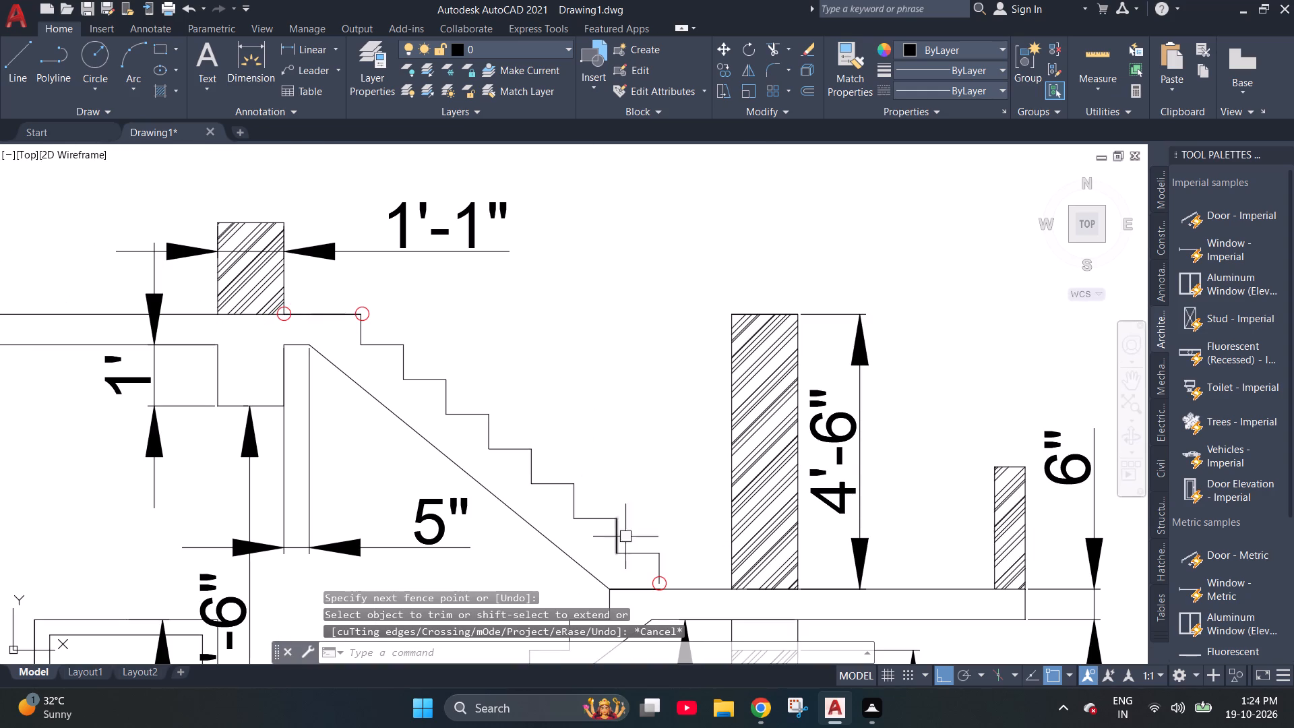
scroll(655, 607, up, 4)
key(Escape)
text(ex)
key(space)
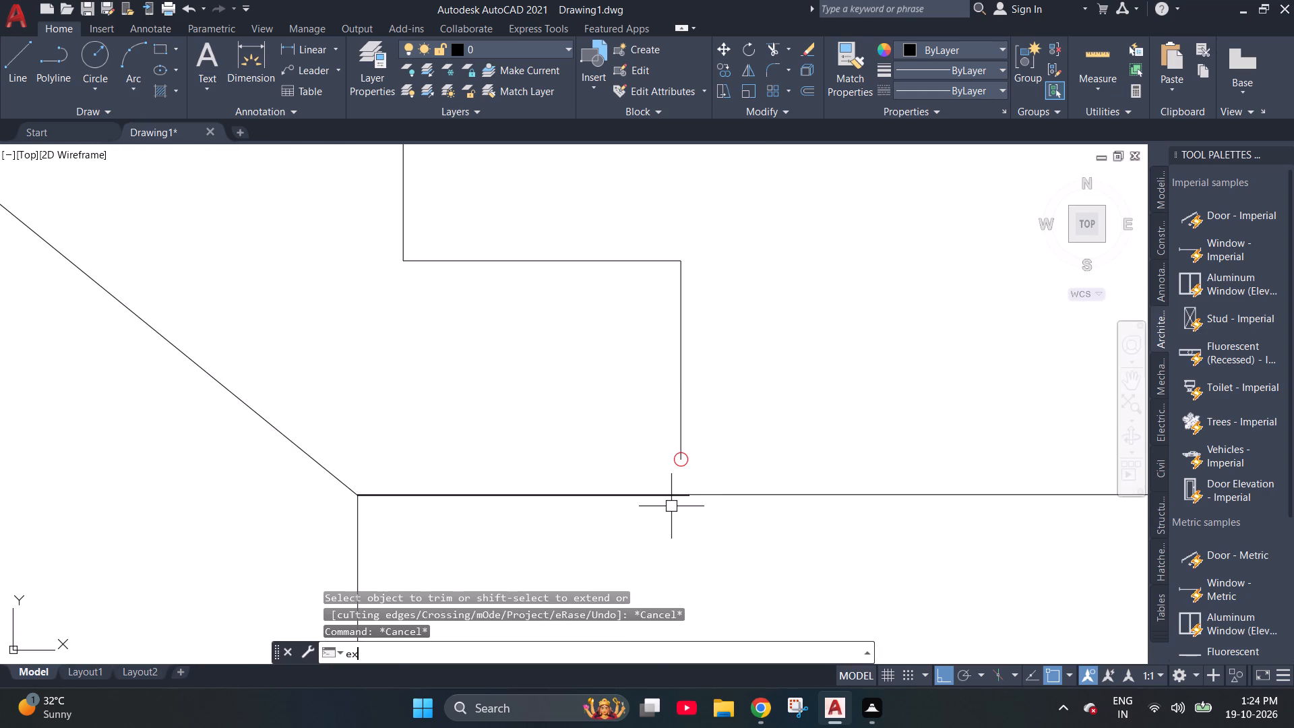
click(679, 382)
key(Escape)
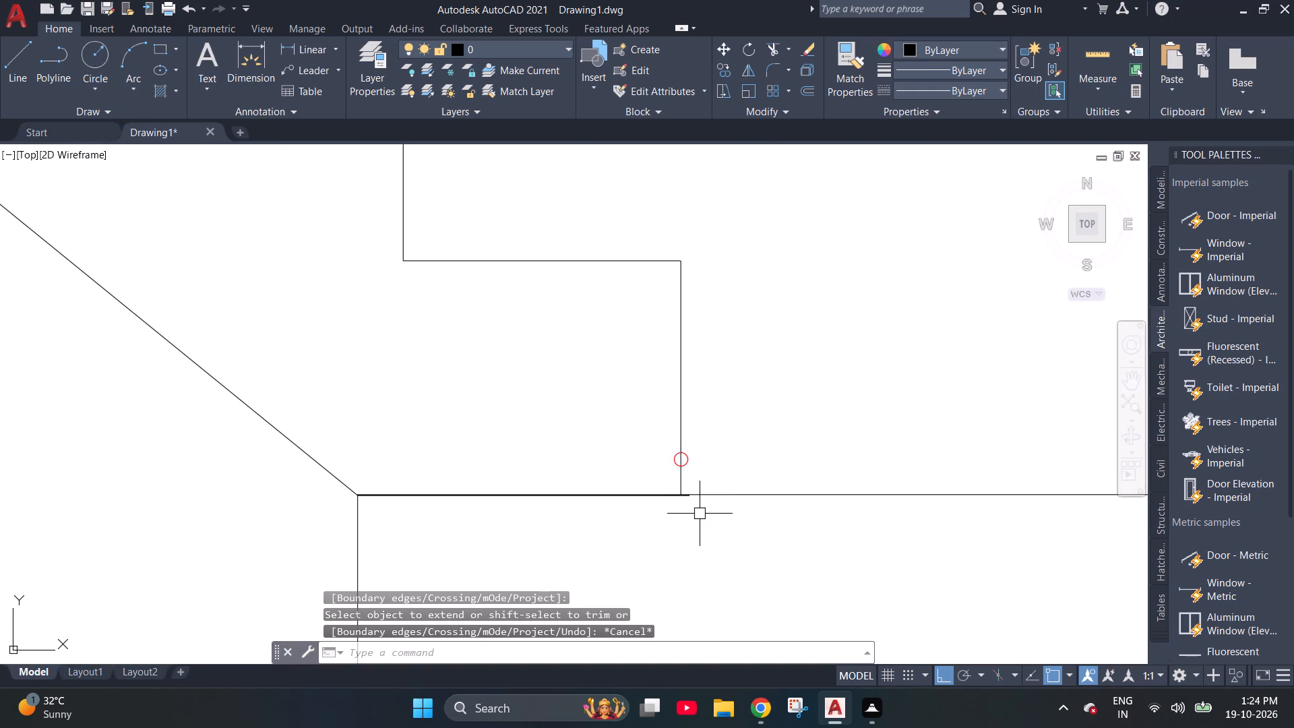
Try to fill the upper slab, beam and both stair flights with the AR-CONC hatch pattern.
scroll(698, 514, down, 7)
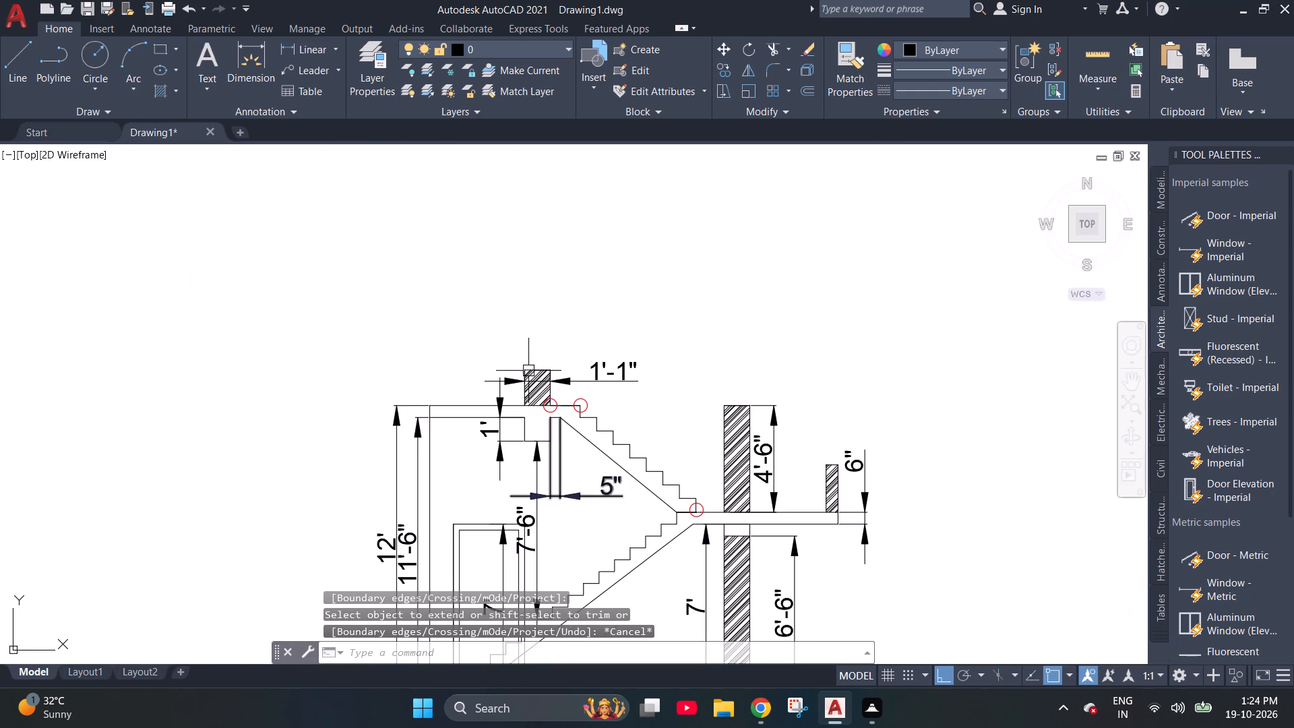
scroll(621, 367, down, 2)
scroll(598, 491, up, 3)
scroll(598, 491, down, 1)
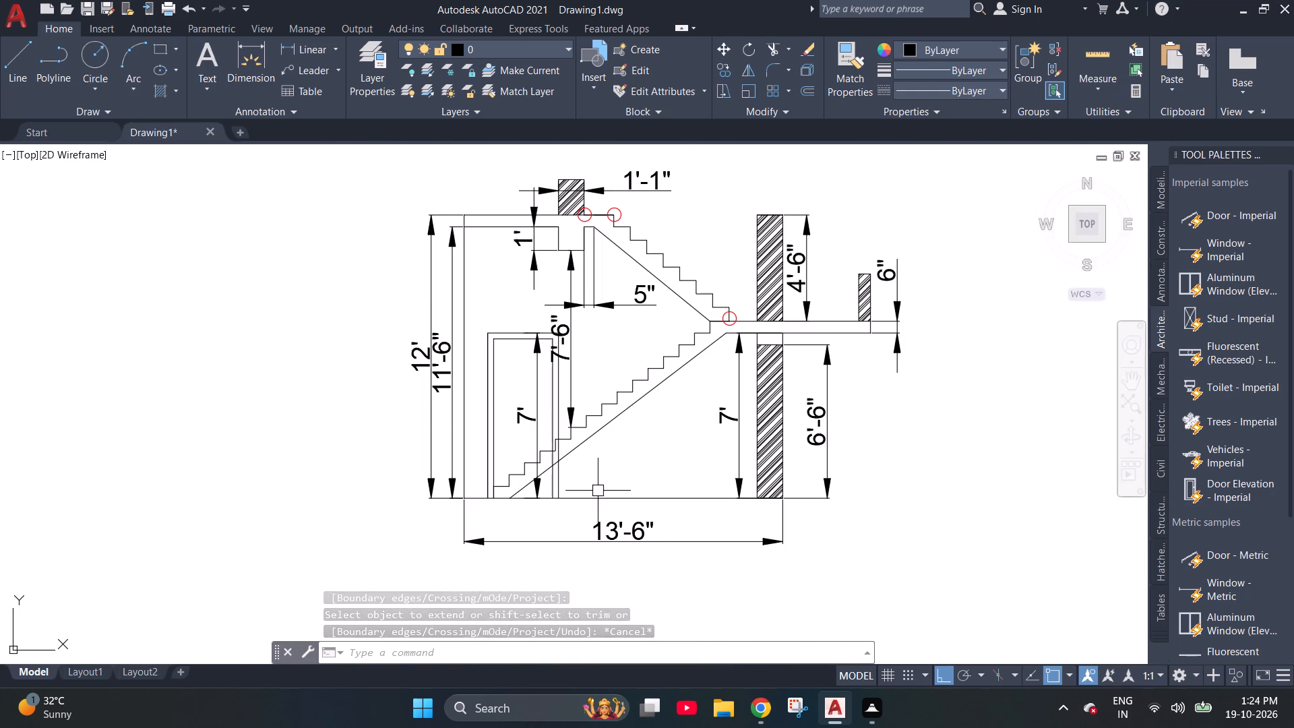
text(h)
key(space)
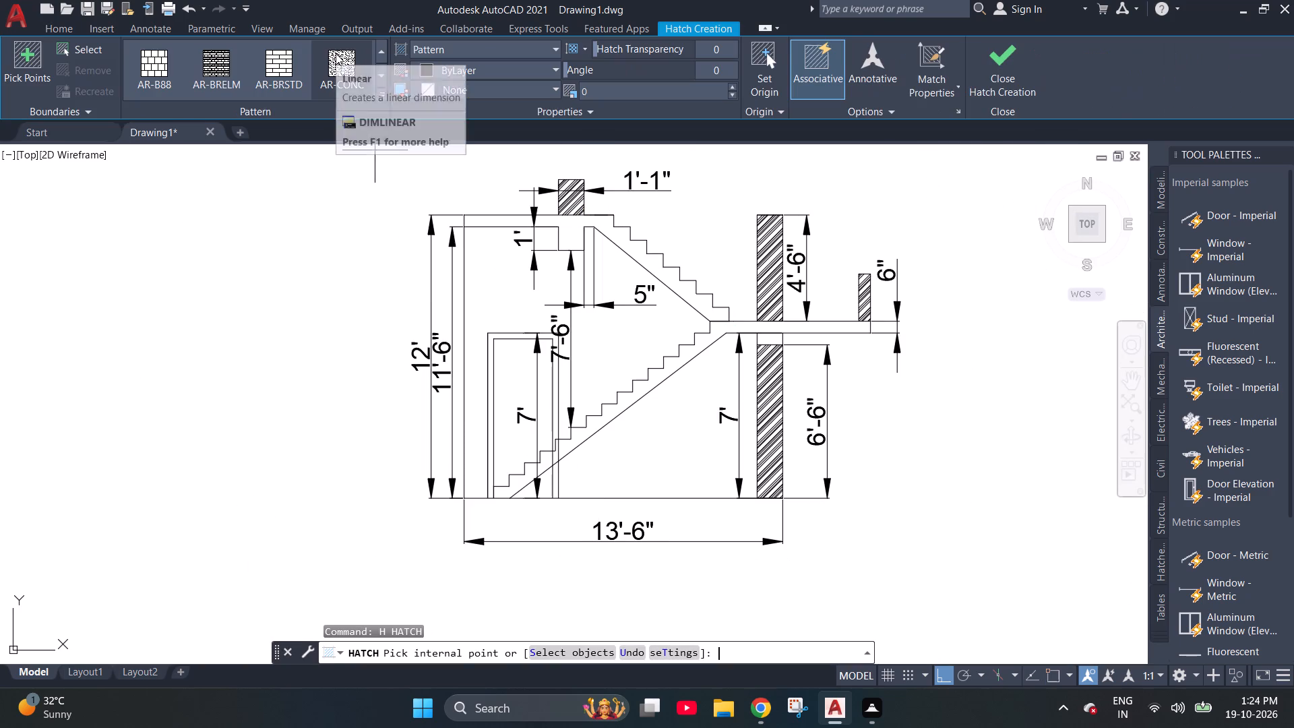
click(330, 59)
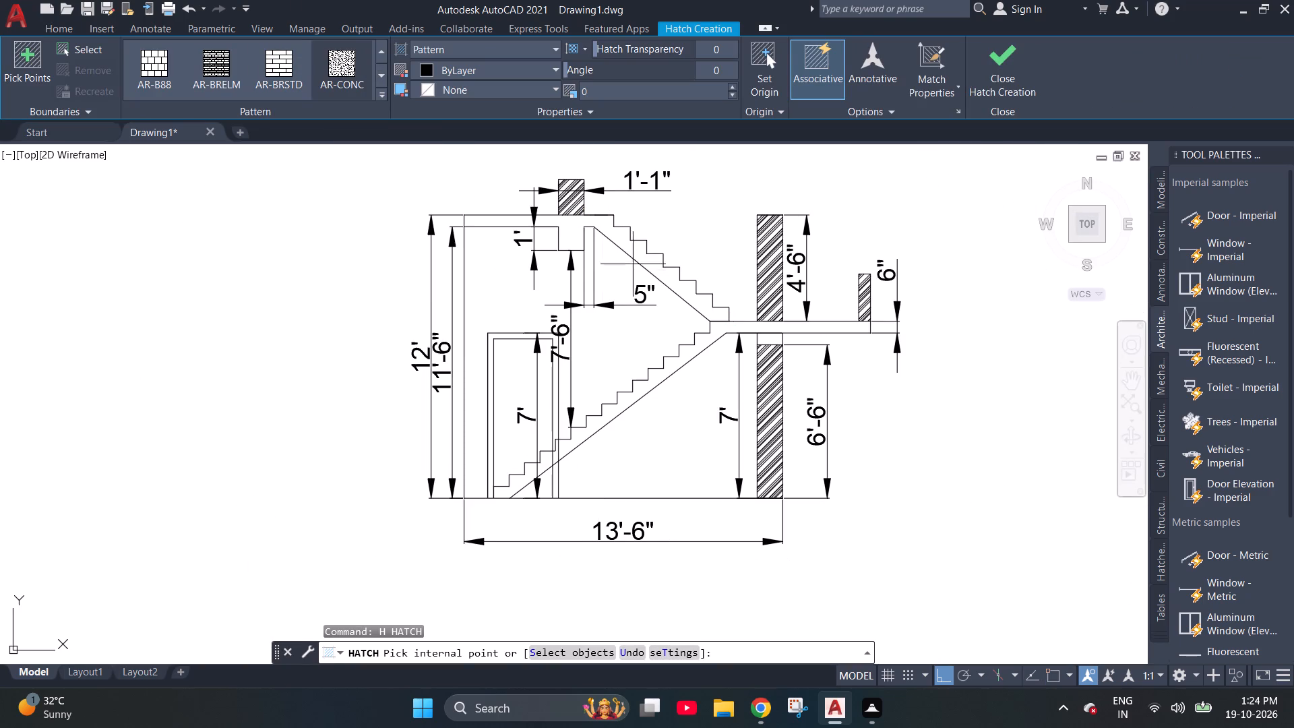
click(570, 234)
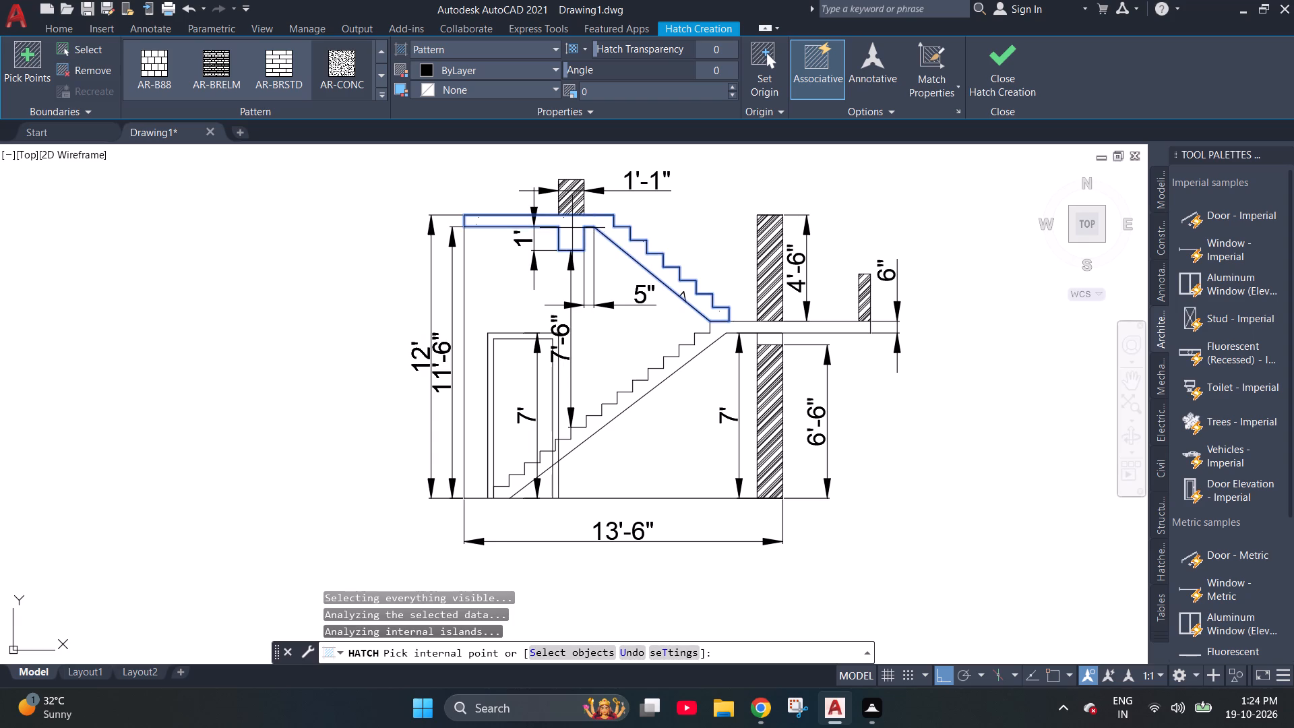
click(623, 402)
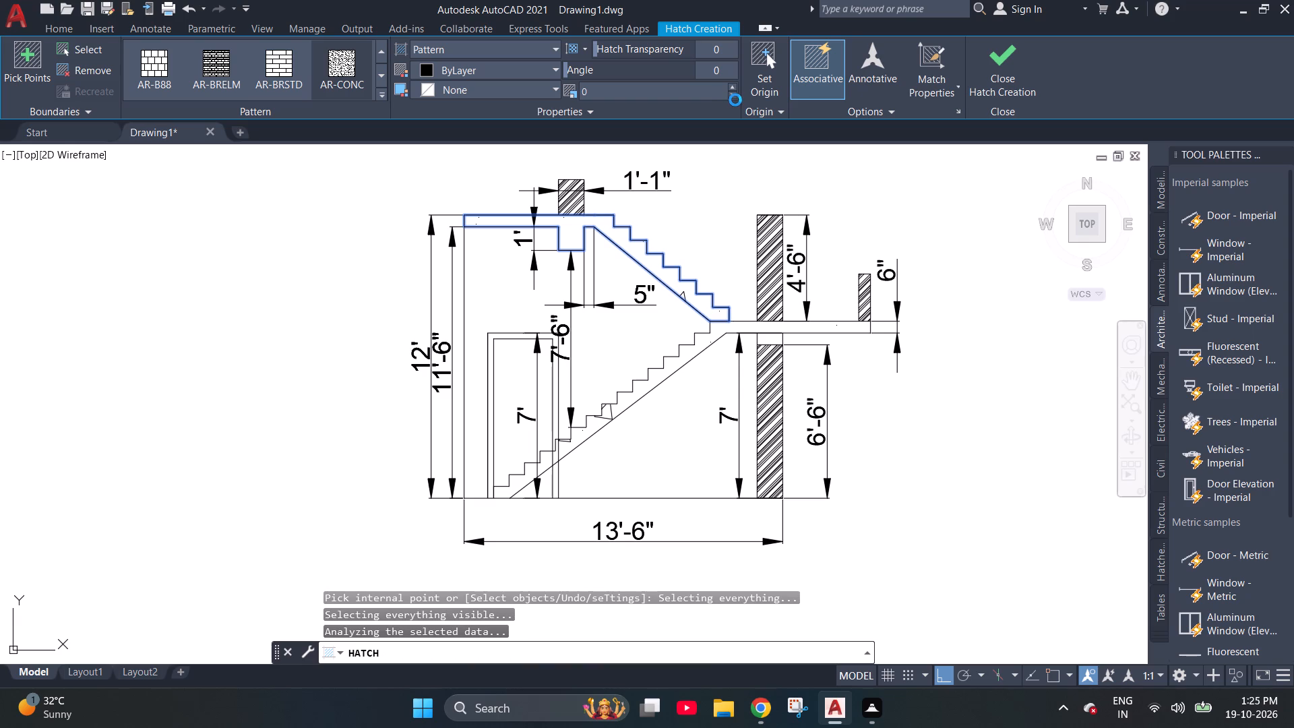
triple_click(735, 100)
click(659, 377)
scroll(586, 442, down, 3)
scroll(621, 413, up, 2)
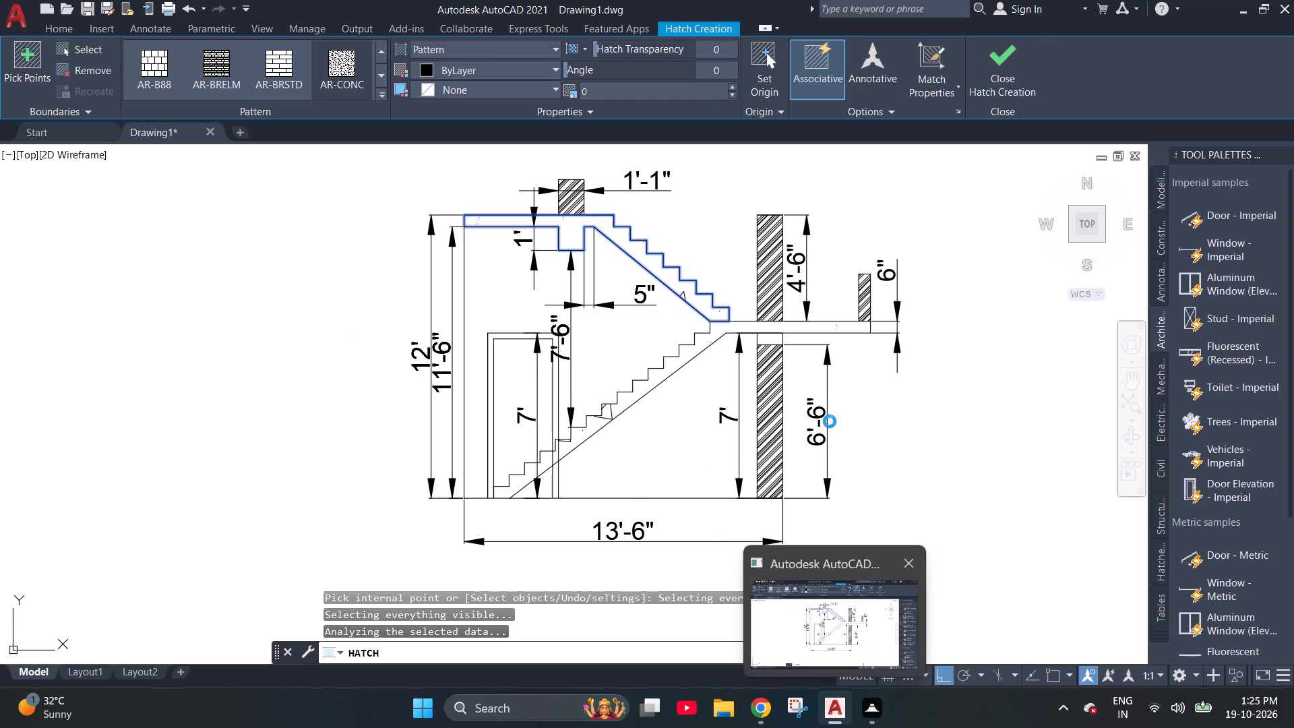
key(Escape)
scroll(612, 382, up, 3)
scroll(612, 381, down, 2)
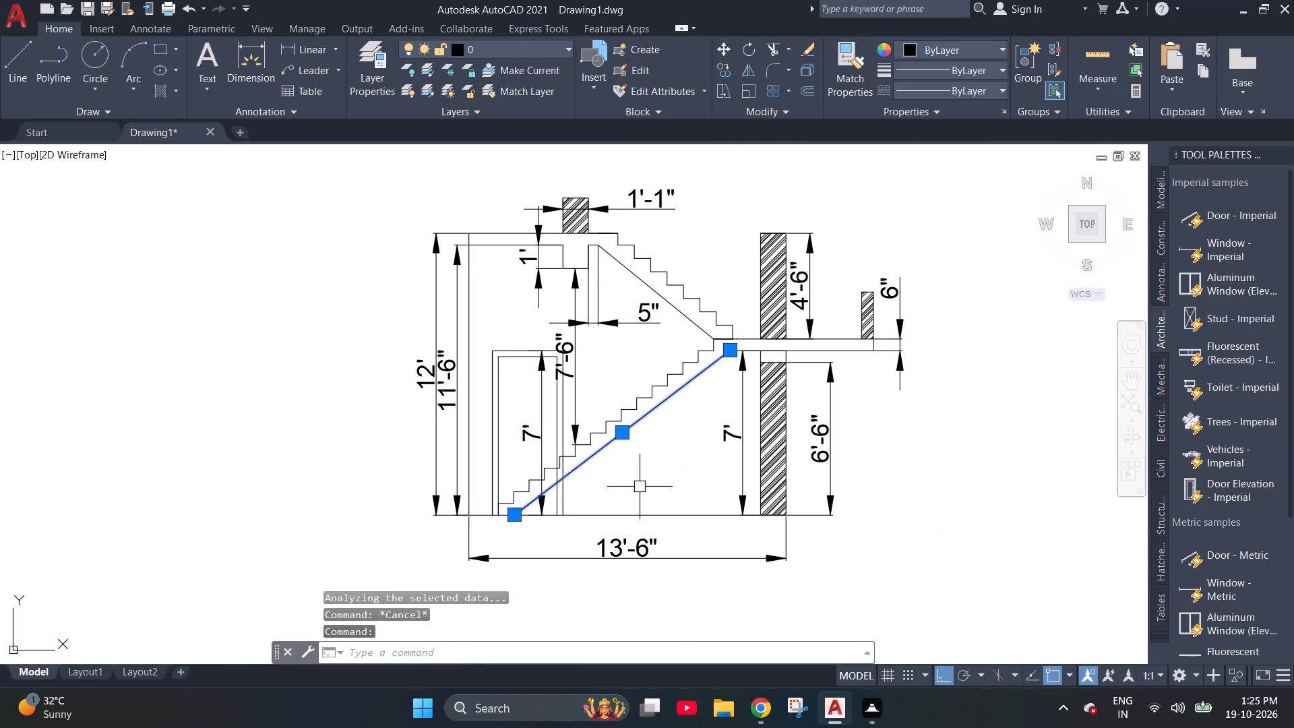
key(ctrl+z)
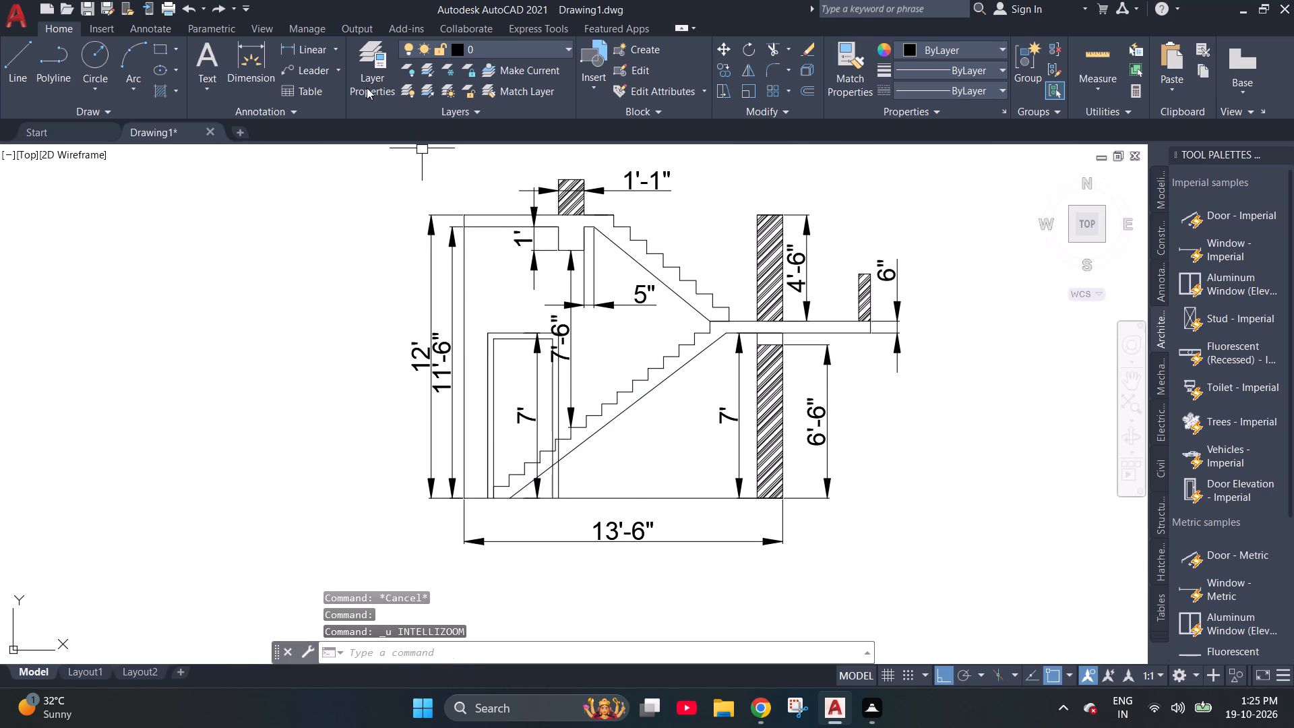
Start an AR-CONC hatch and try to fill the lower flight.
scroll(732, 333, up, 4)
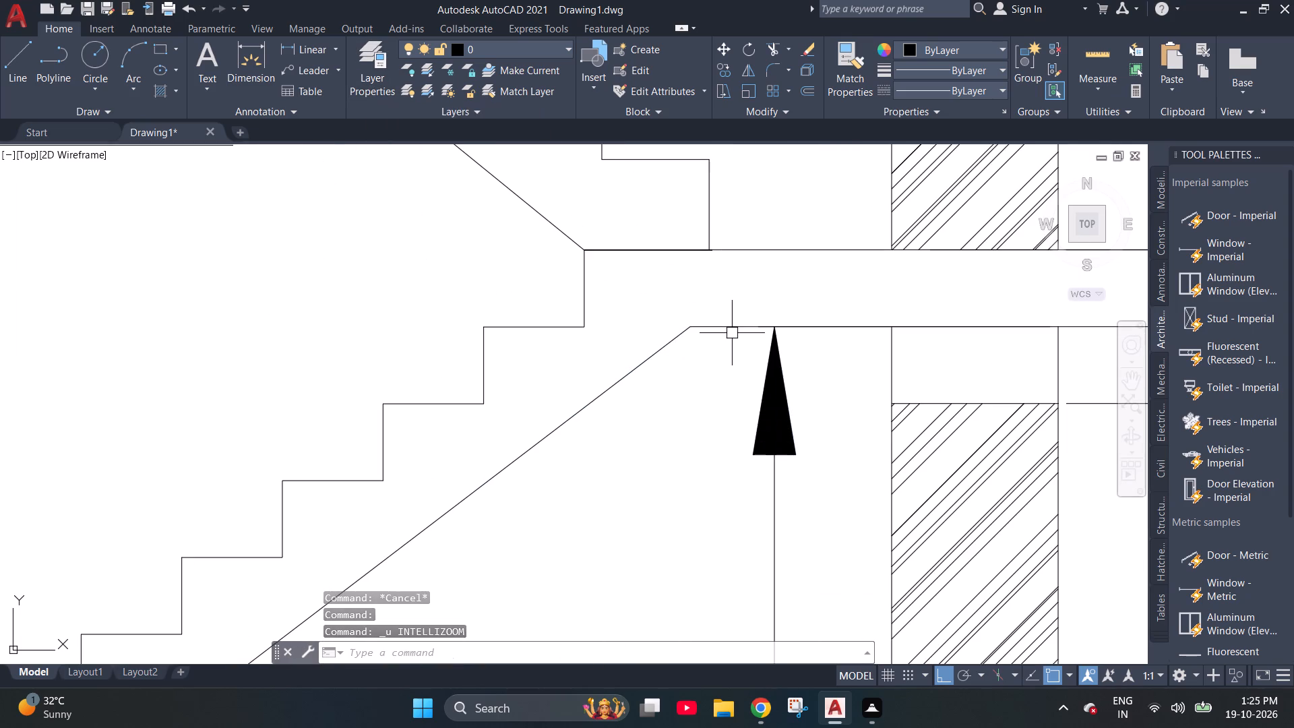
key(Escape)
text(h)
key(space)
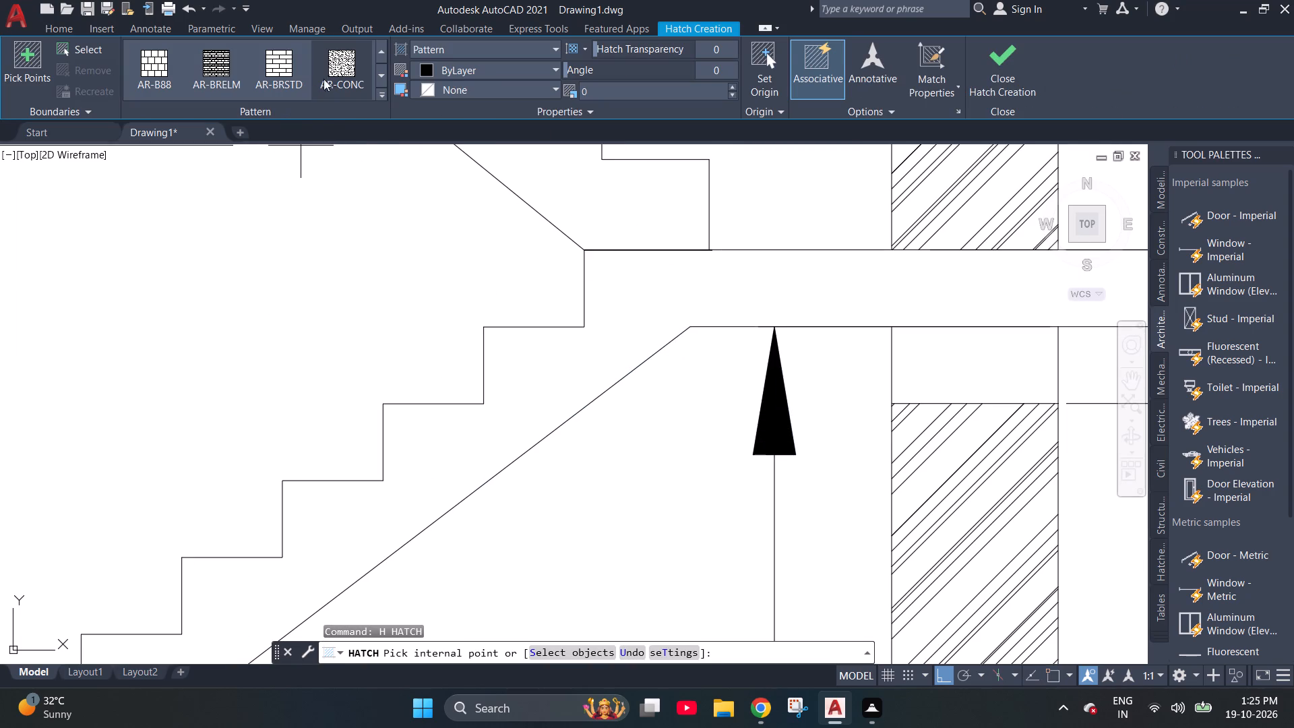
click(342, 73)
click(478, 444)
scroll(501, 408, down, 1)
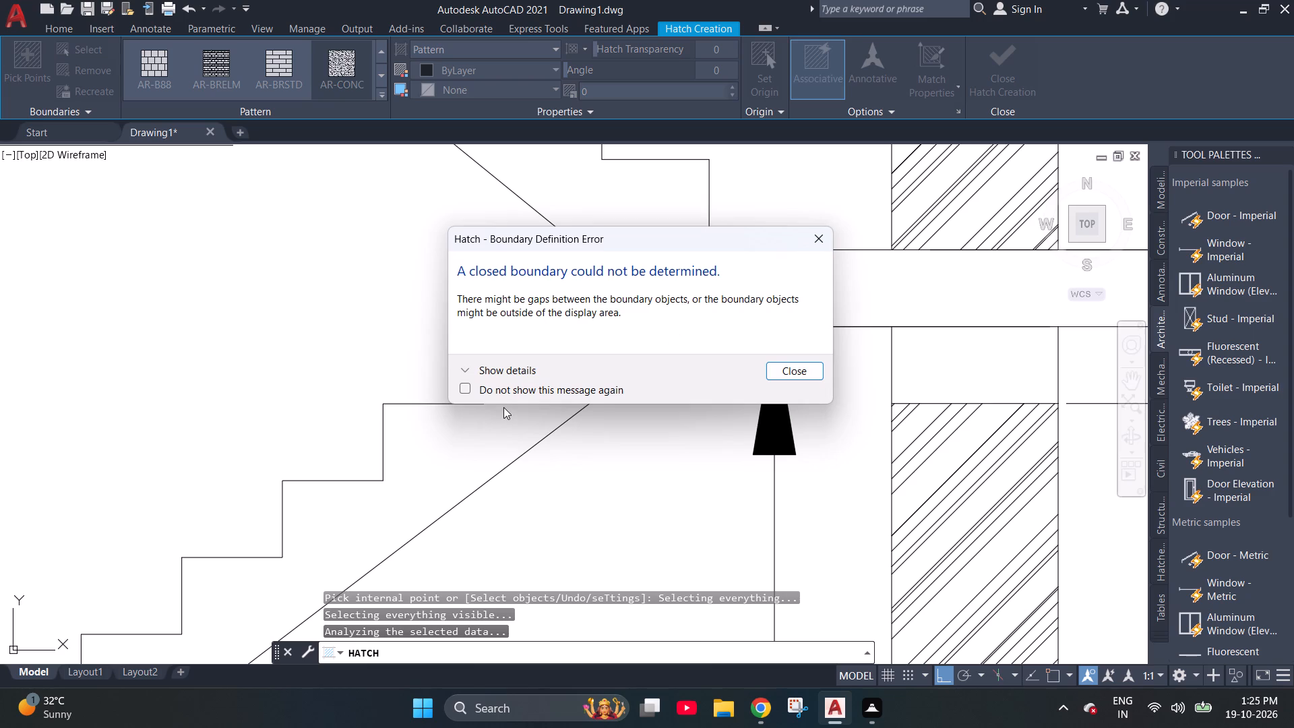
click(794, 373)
Pick the connected upper slab, beam and upper flight as the area for the AR-CONC hatch.
scroll(569, 330, down, 3)
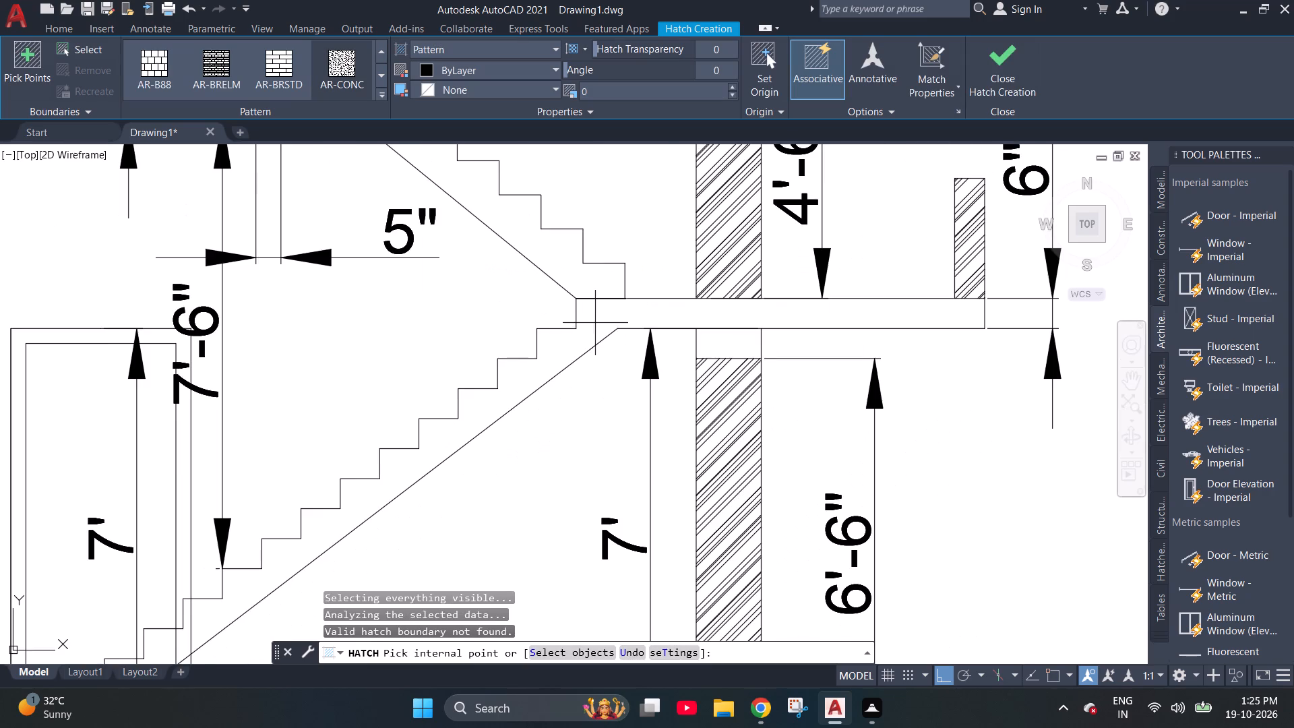
scroll(595, 323, down, 3)
scroll(524, 281, up, 3)
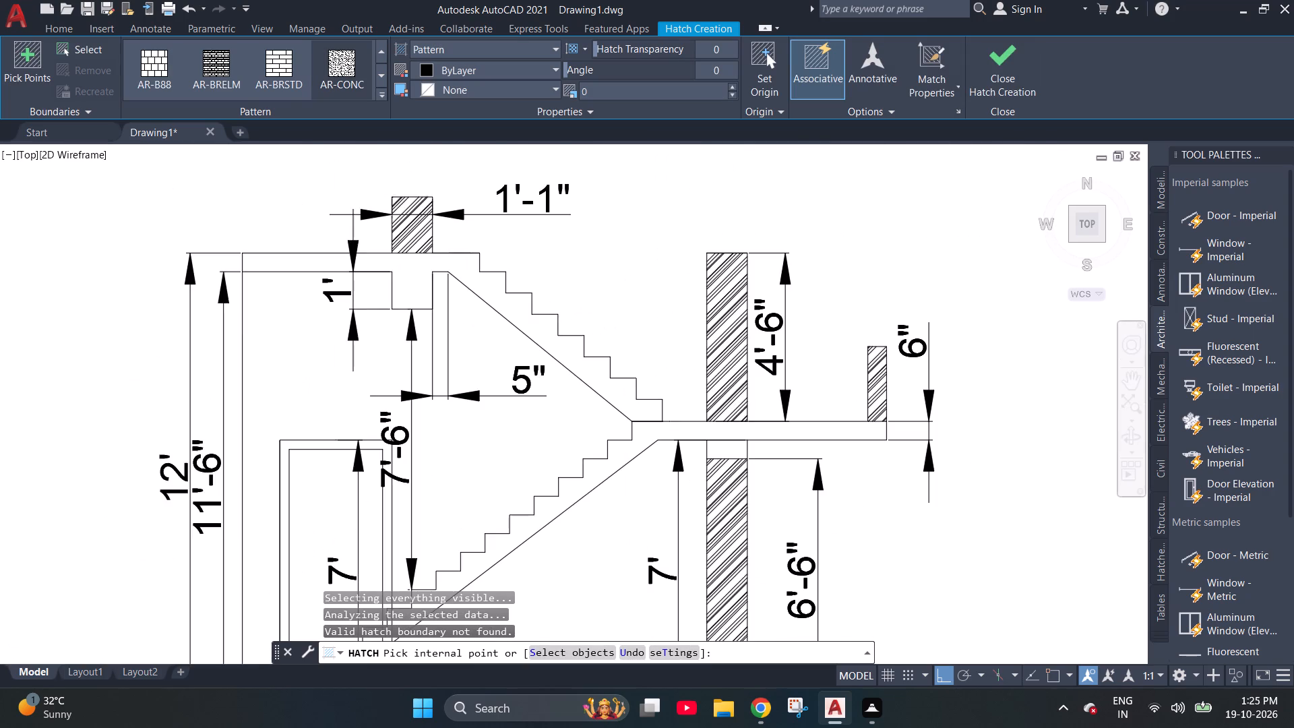
scroll(424, 240, up, 3)
scroll(424, 240, down, 3)
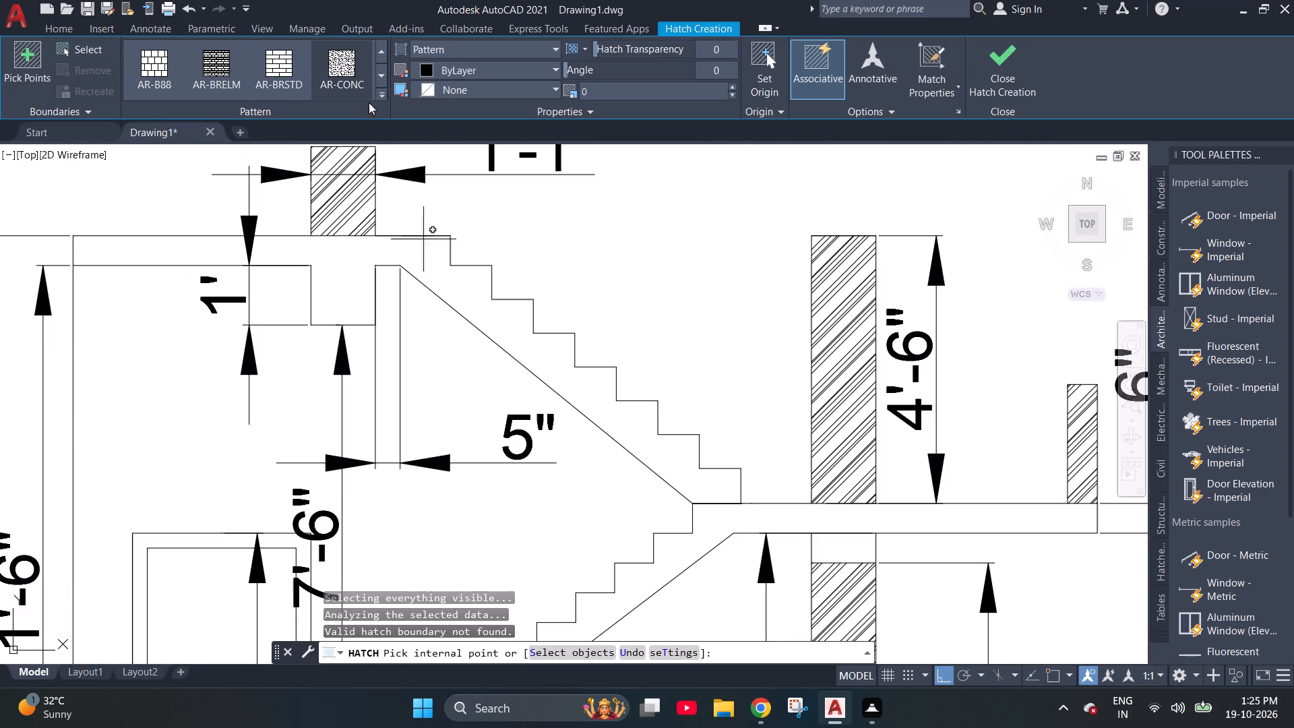
click(344, 67)
click(337, 264)
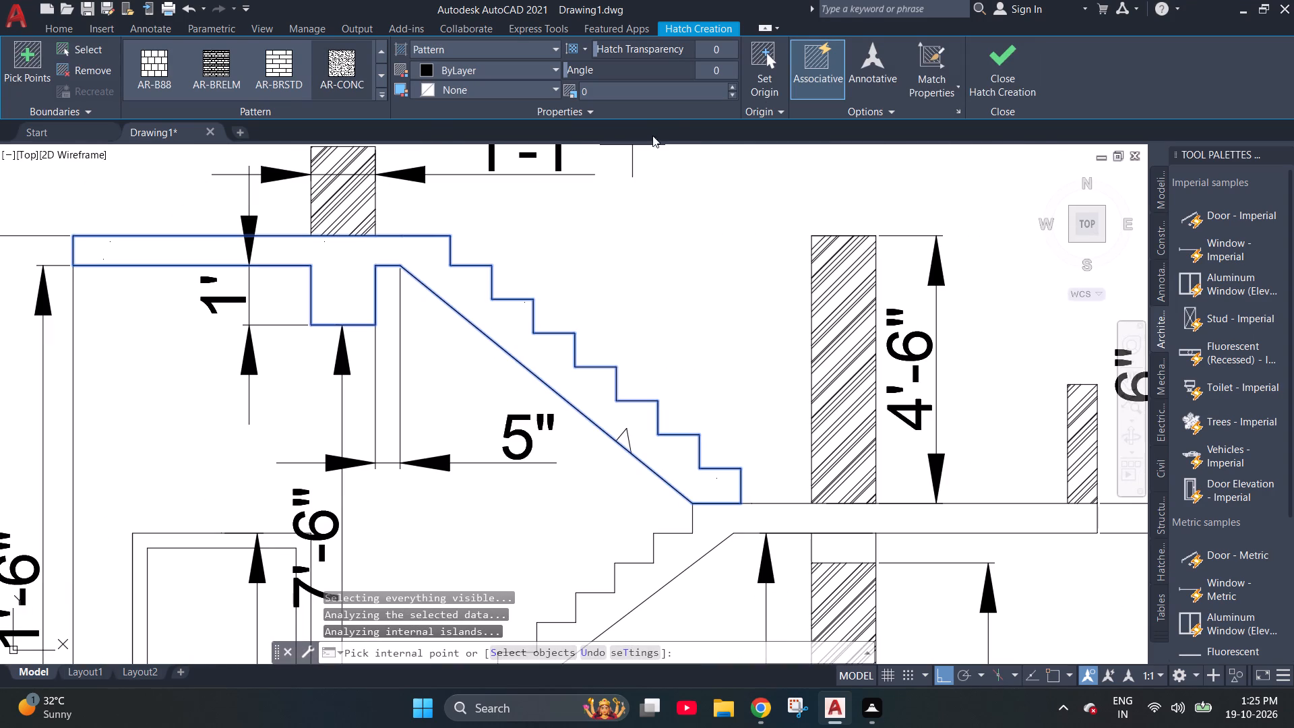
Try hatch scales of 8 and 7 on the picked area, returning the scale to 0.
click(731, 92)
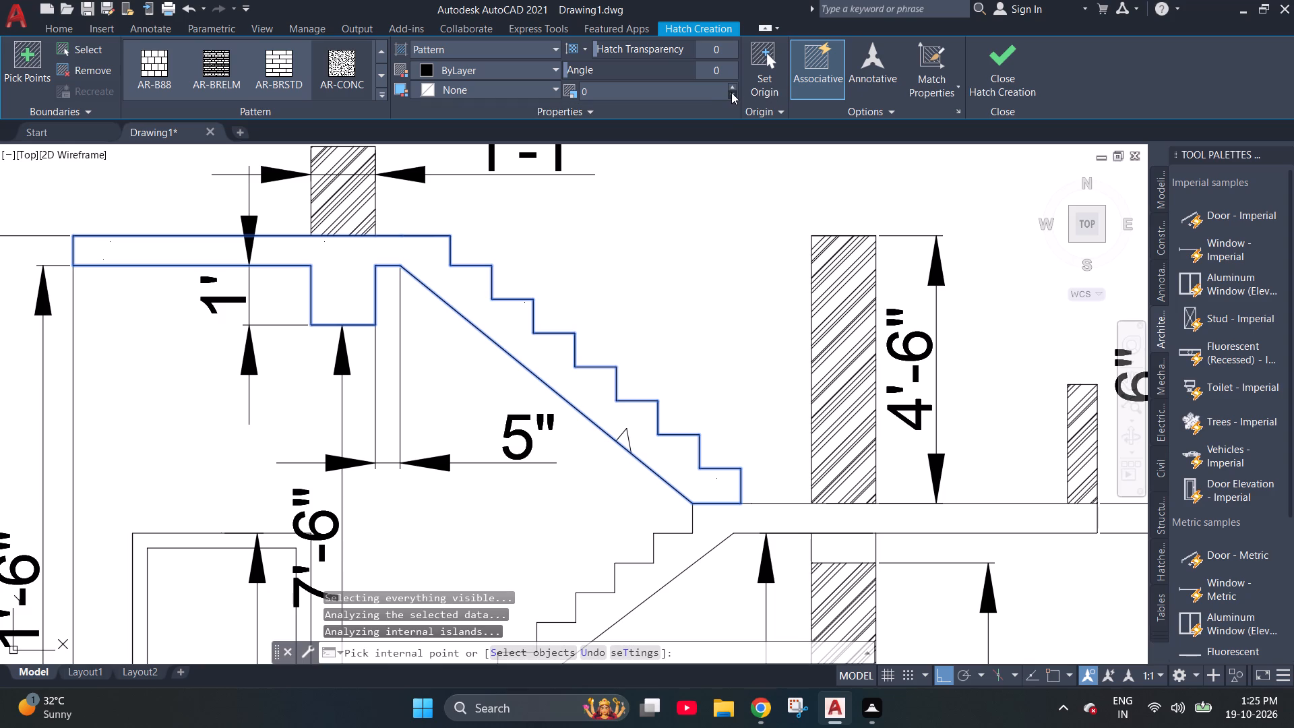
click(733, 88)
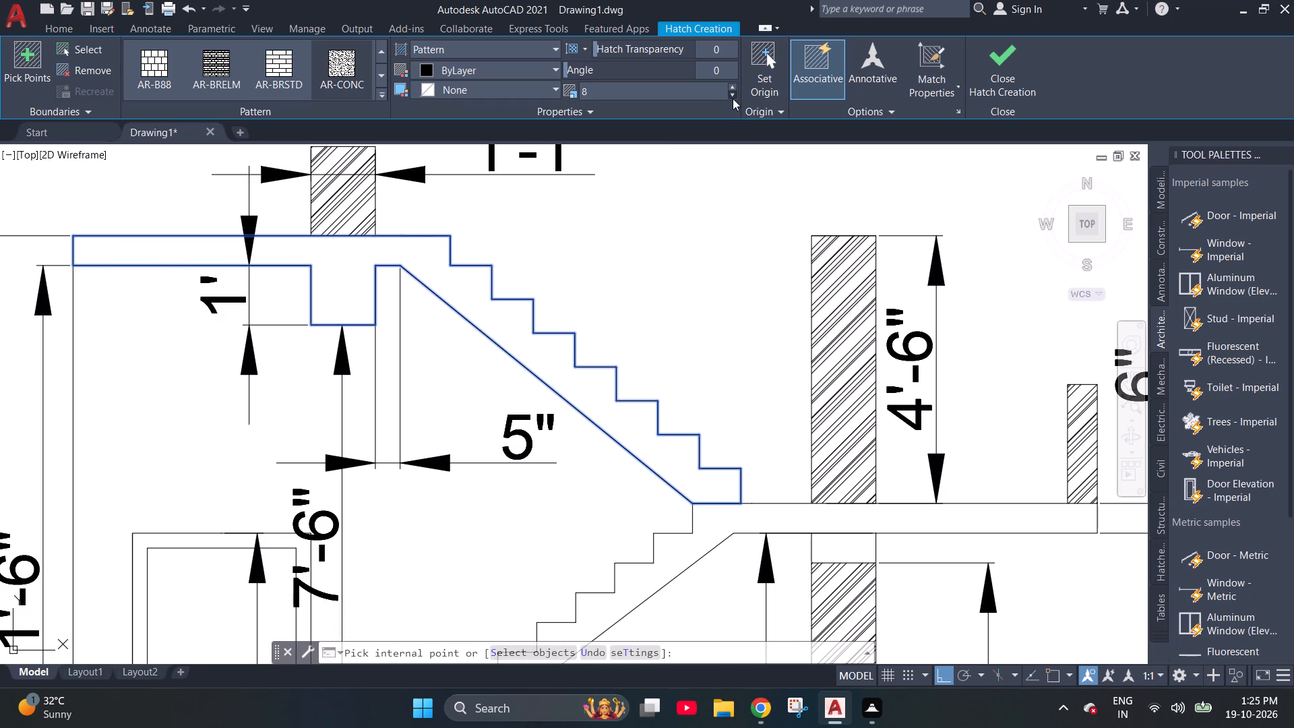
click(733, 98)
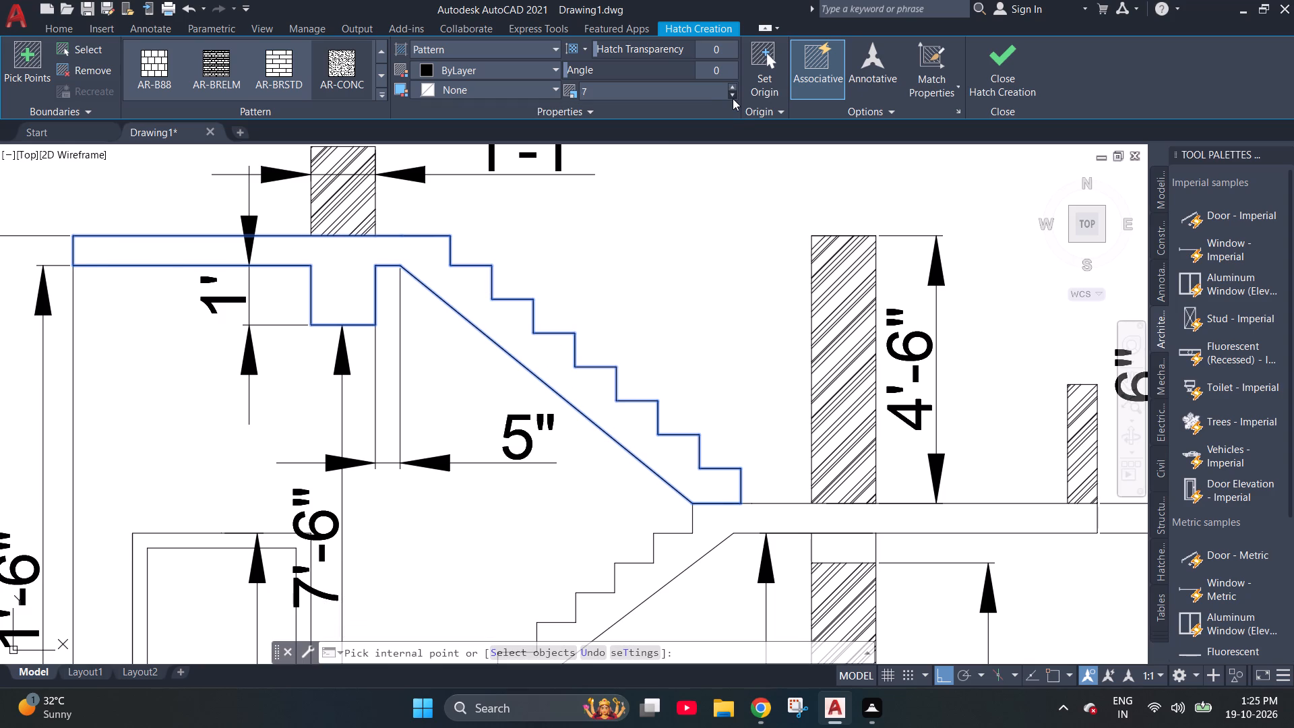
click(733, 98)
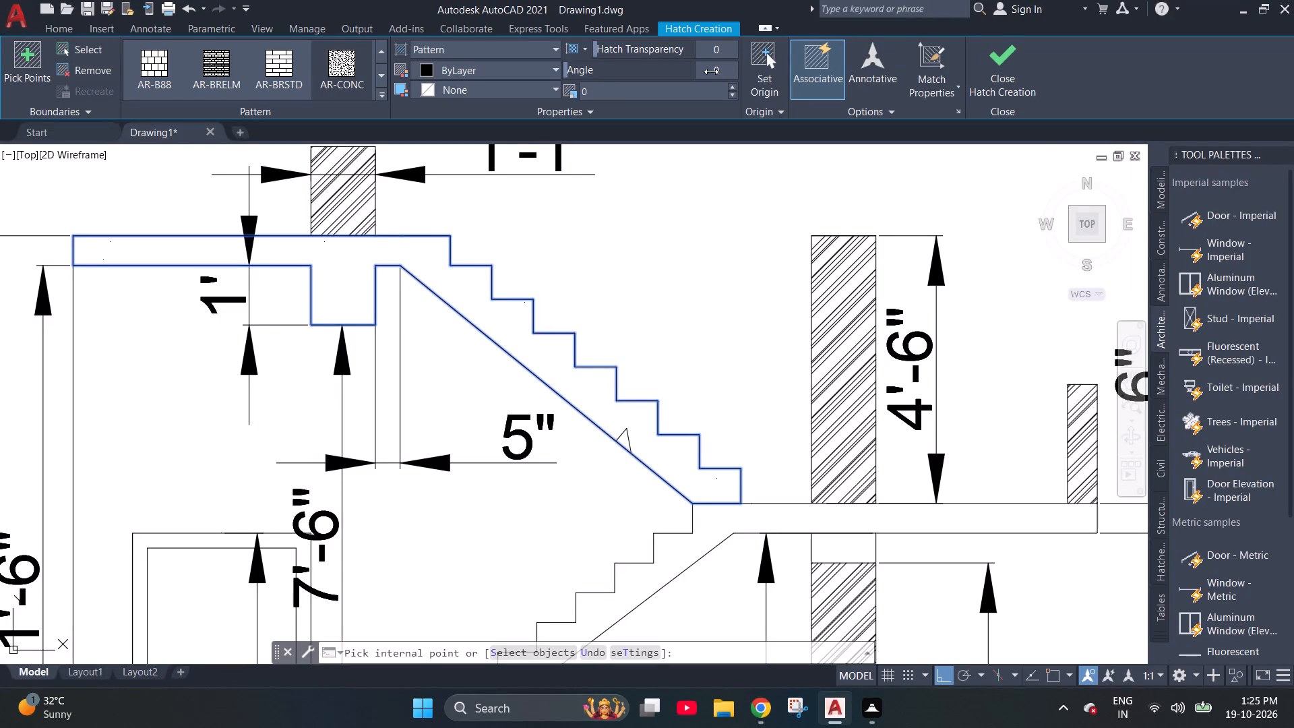
Set the hatch angle to 204 and try a transparency of 13, returning the transparency to 0.
drag(710, 71, 800, 75)
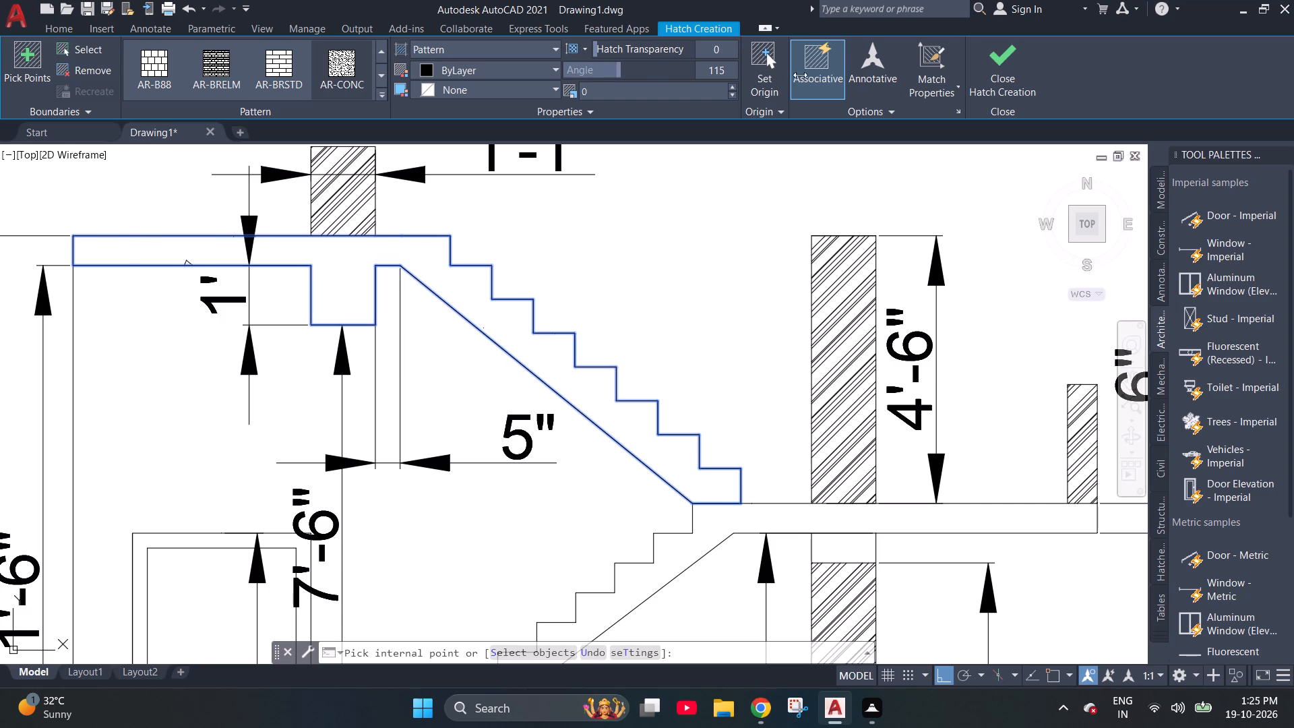
drag(800, 75, 826, 80)
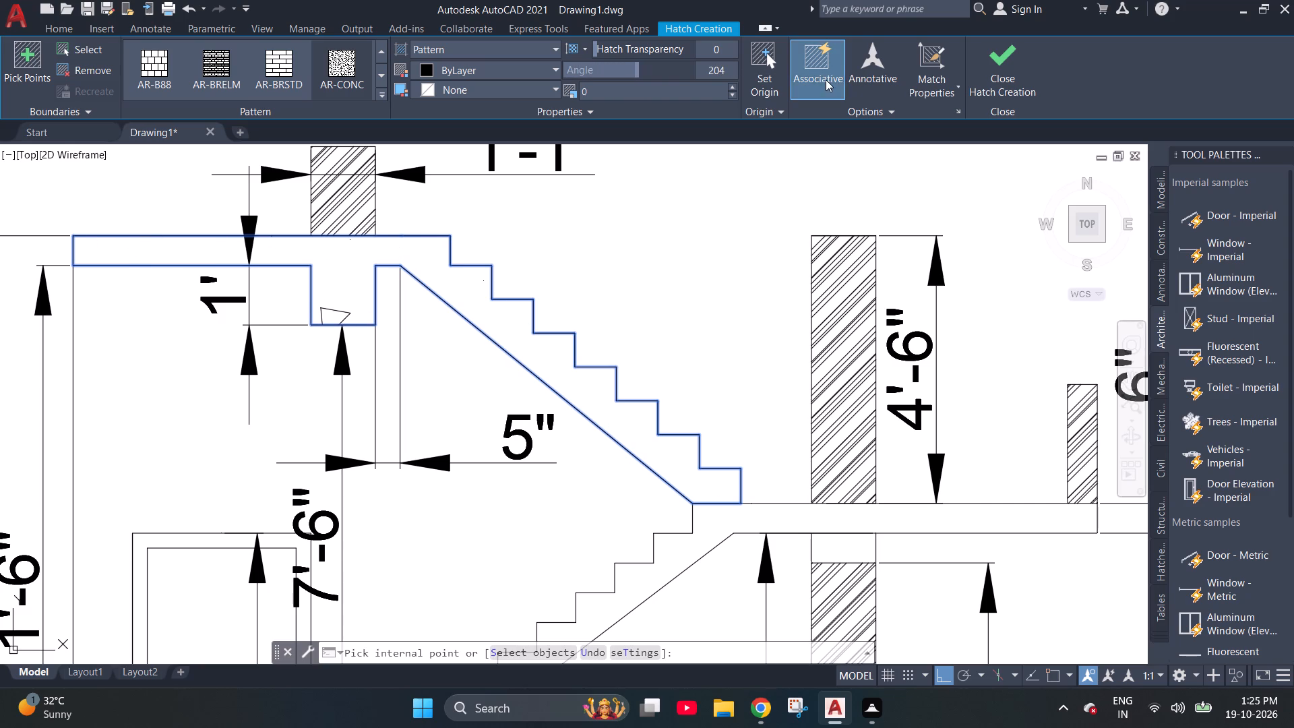
drag(713, 51, 769, 51)
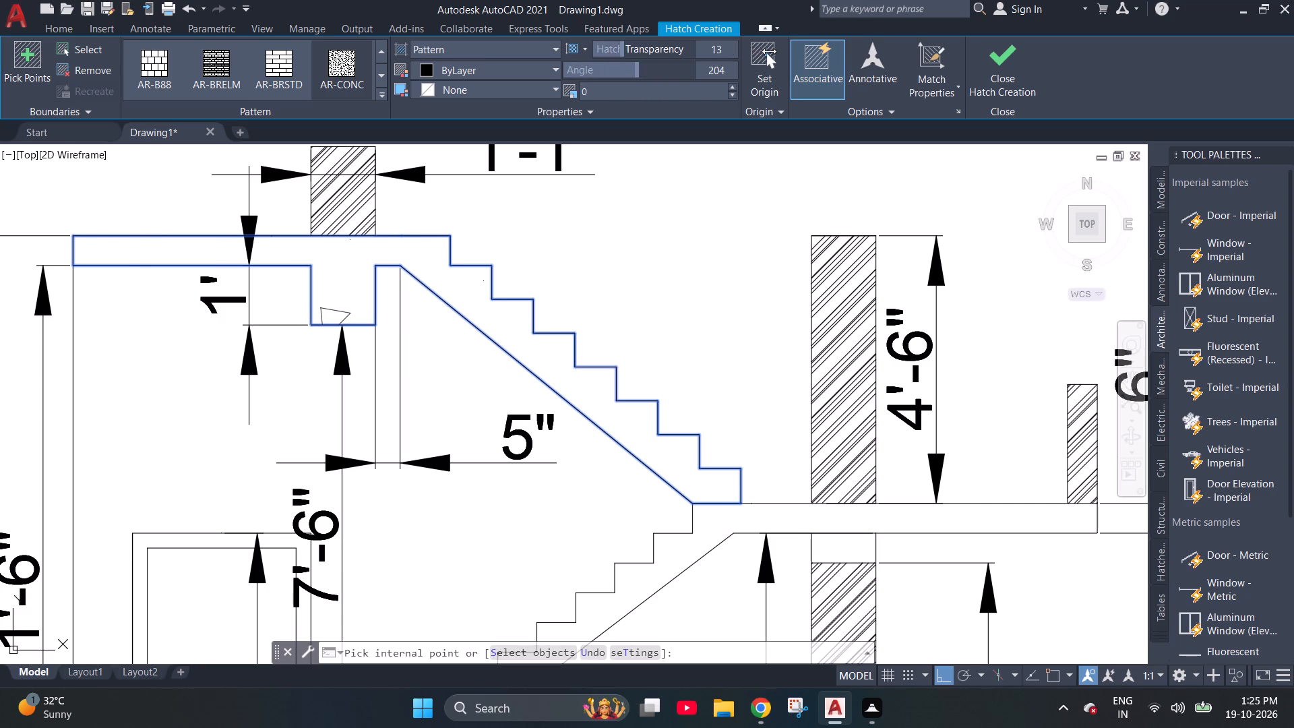
drag(769, 51, 651, 51)
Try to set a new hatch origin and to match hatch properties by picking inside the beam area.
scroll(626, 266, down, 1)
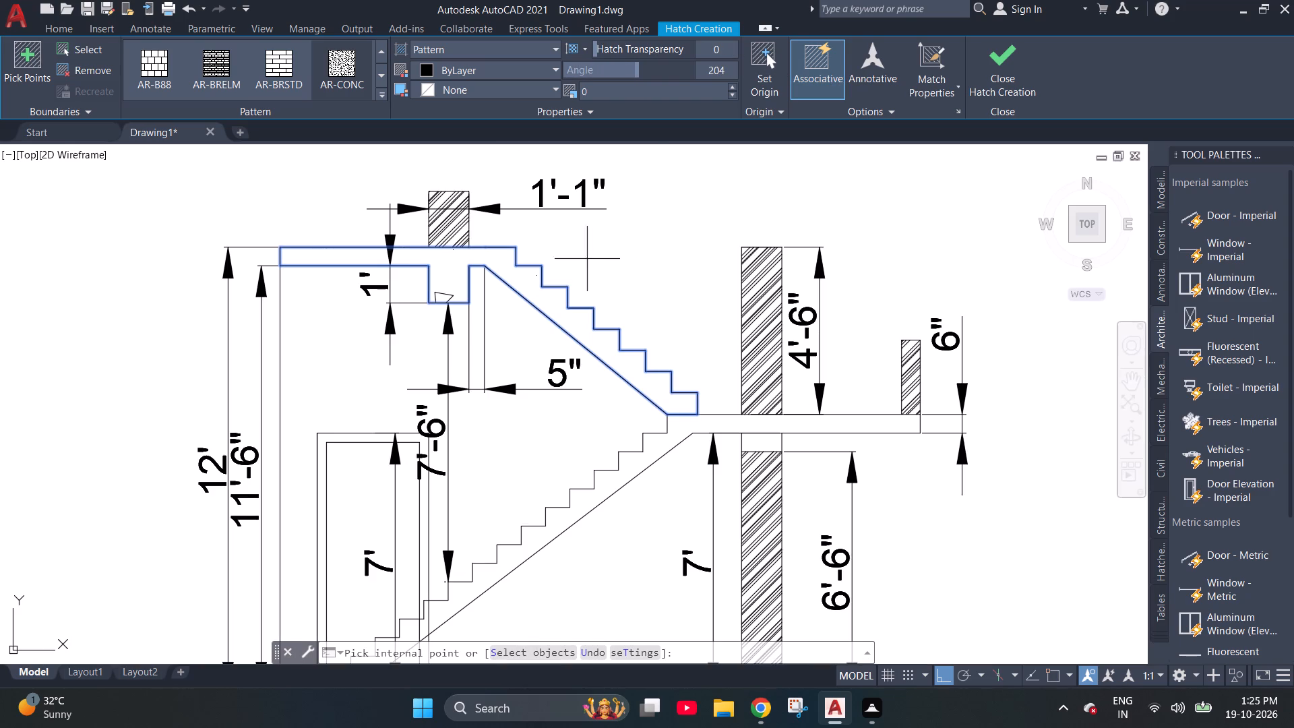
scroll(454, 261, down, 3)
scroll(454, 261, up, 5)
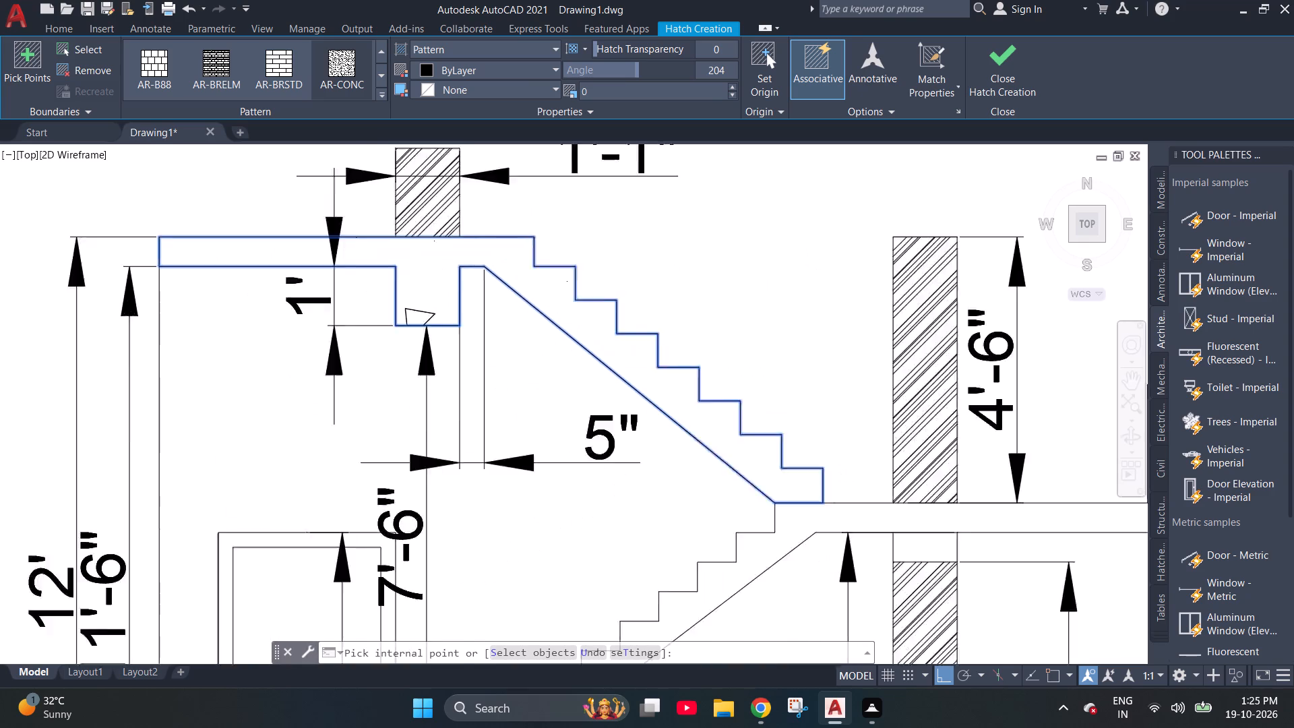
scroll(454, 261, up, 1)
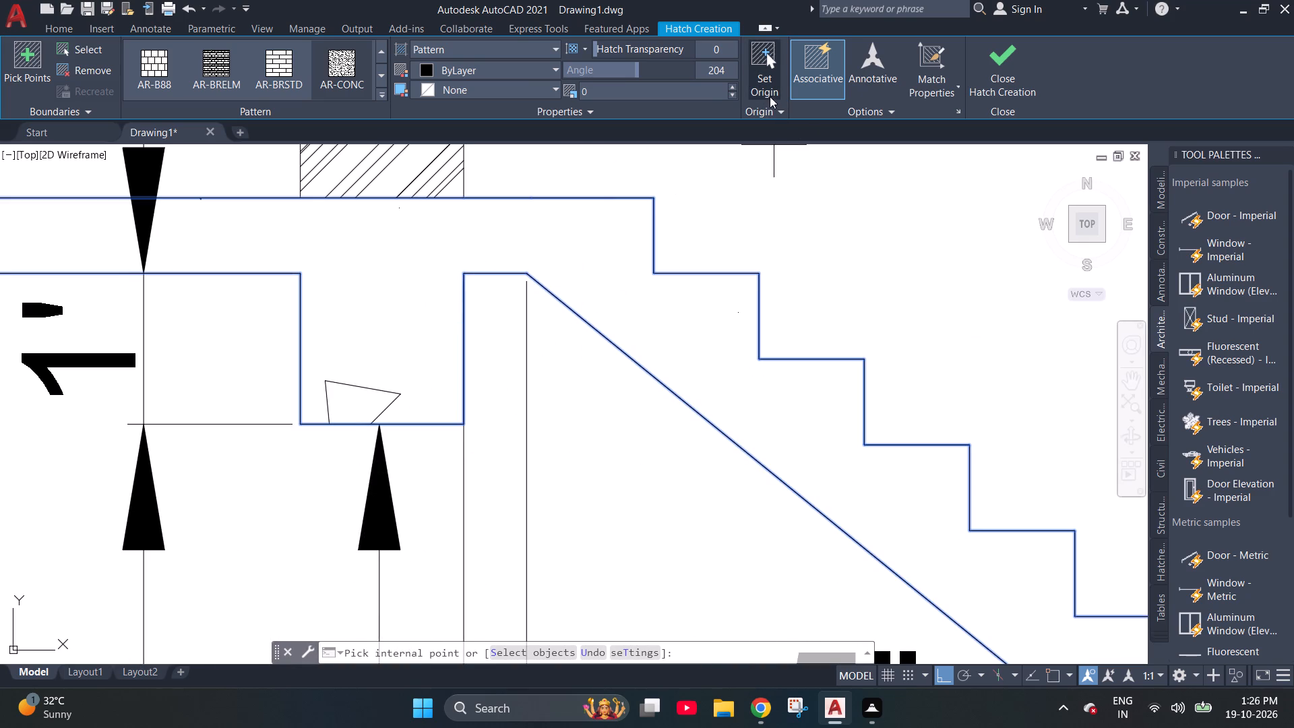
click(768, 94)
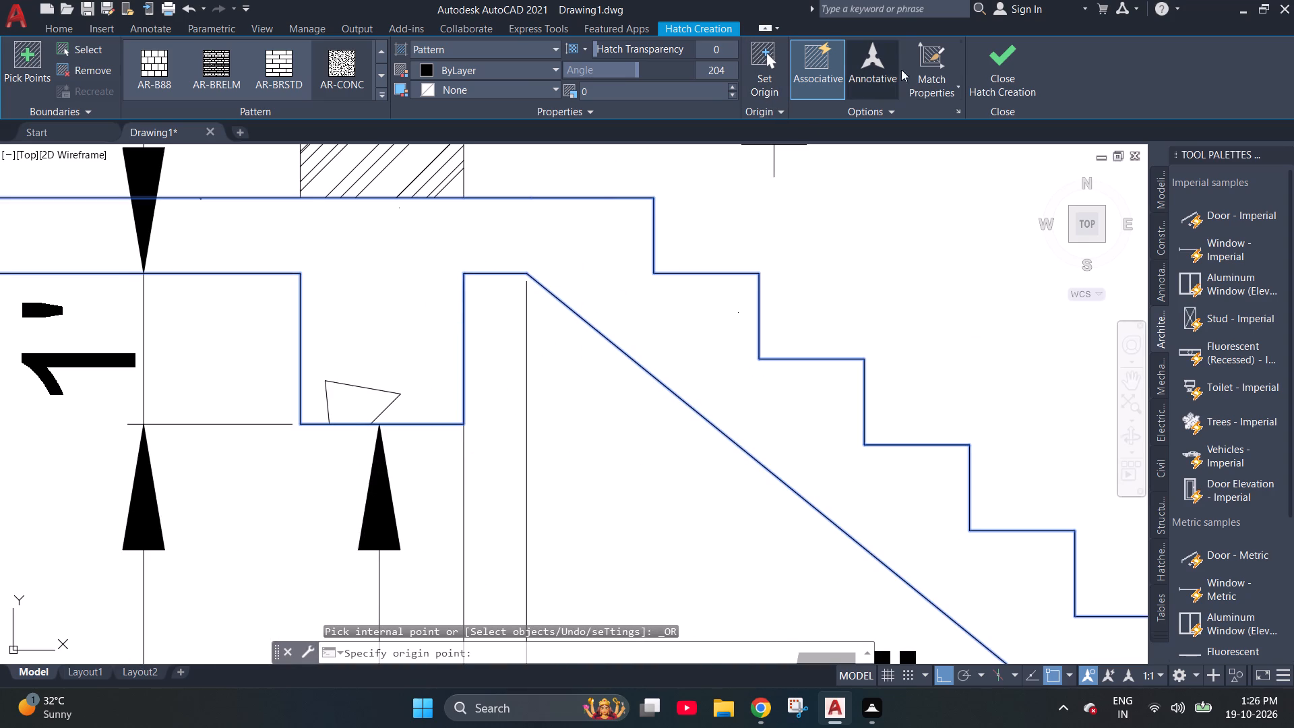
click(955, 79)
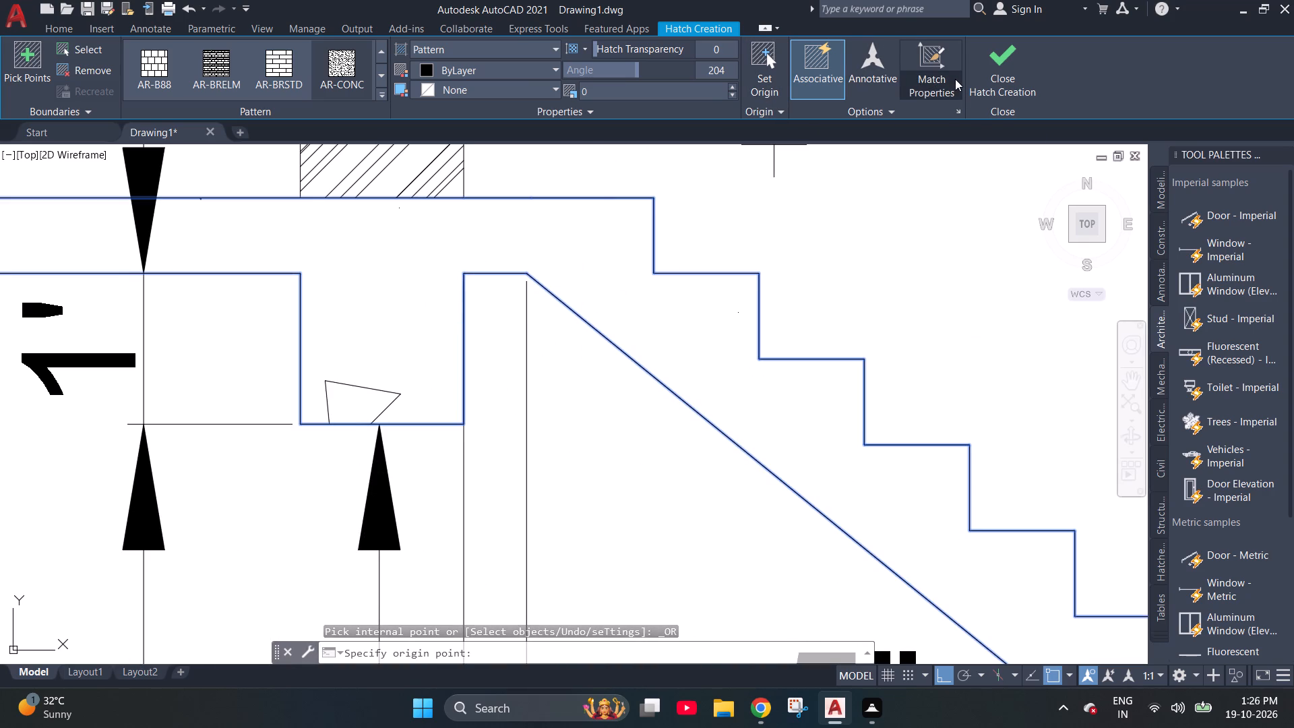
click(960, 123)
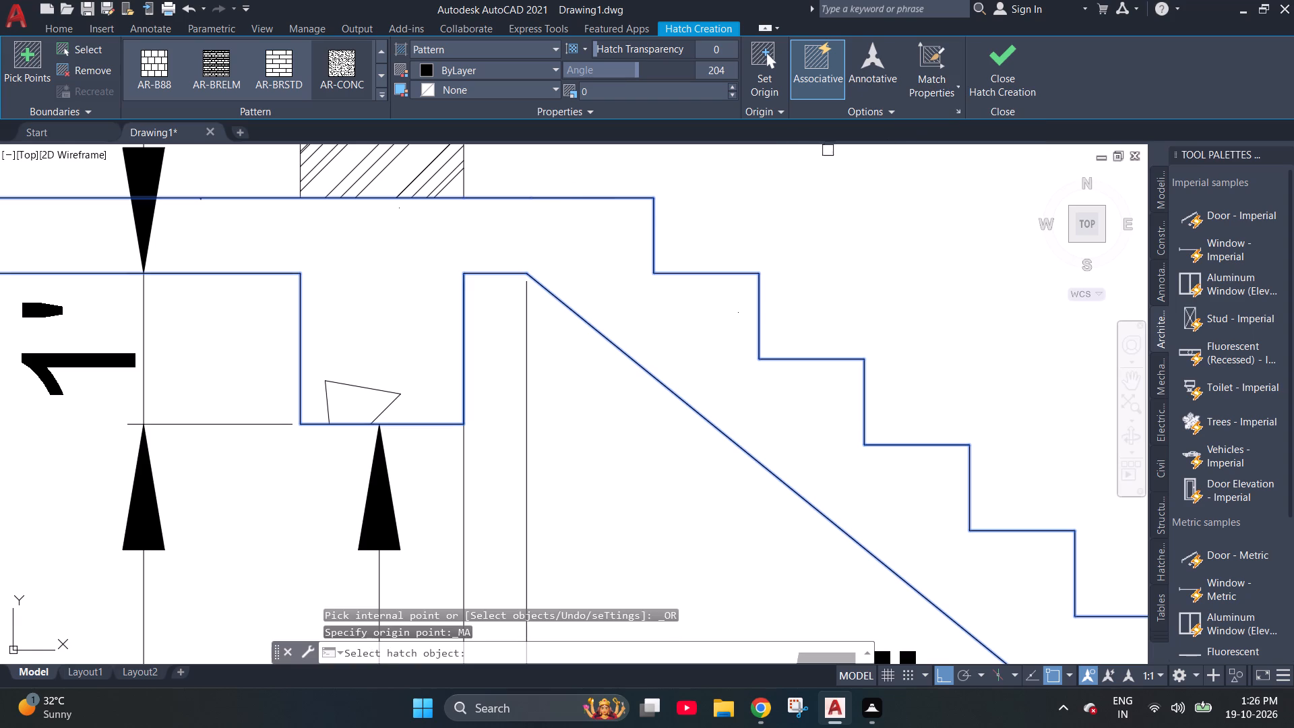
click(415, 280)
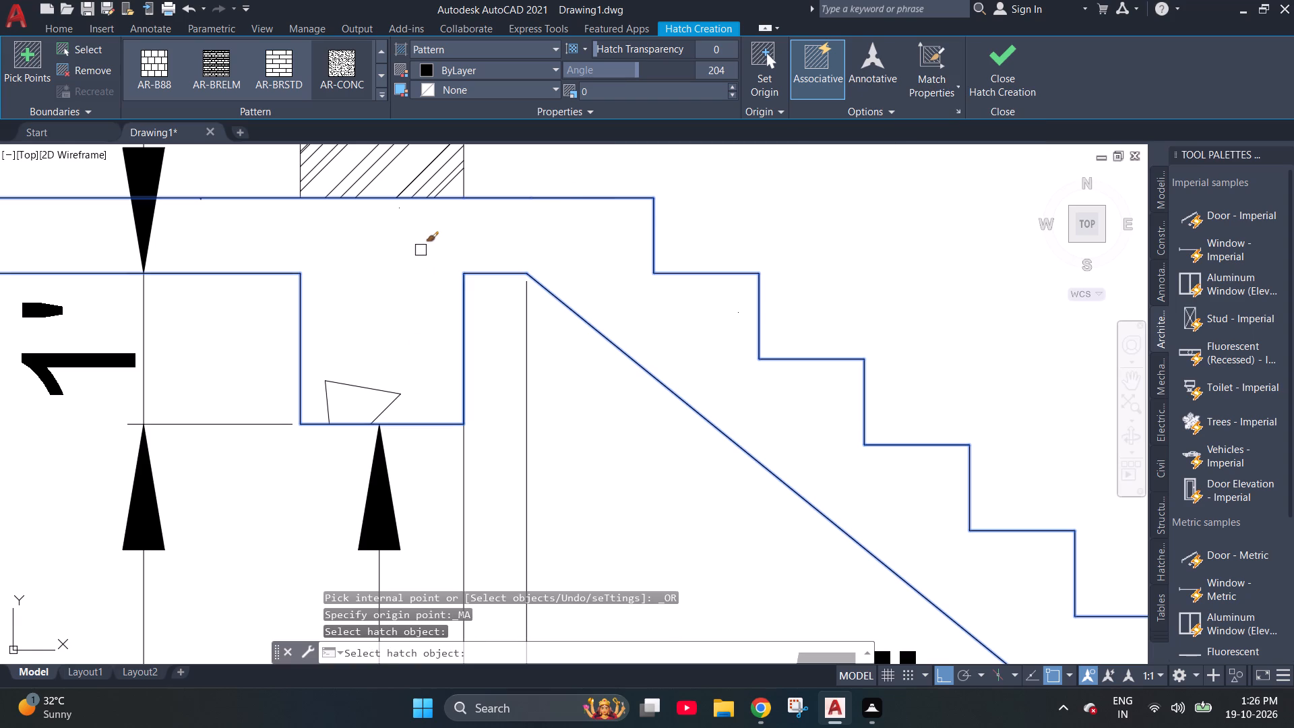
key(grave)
Switch the hatch pattern for the connected upper slab, beam and upper flight from AR-CONC to TRIANG.
click(376, 92)
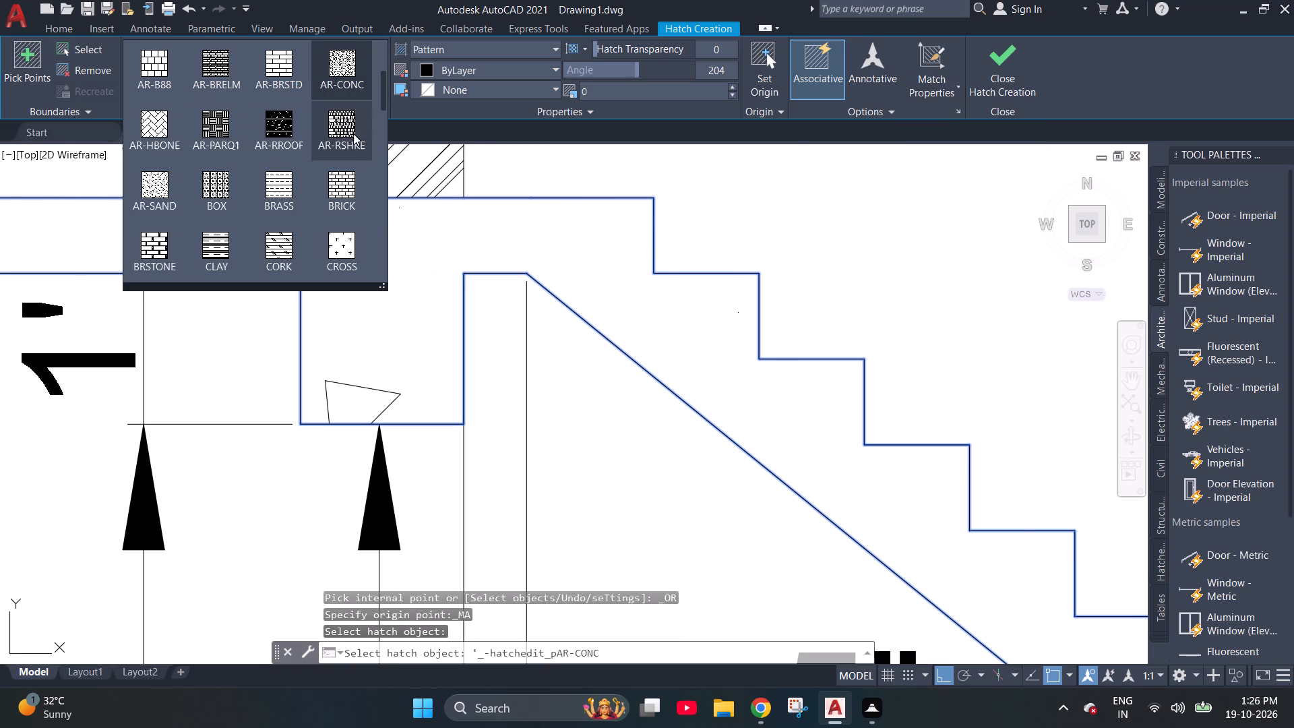
scroll(313, 224, down, 1)
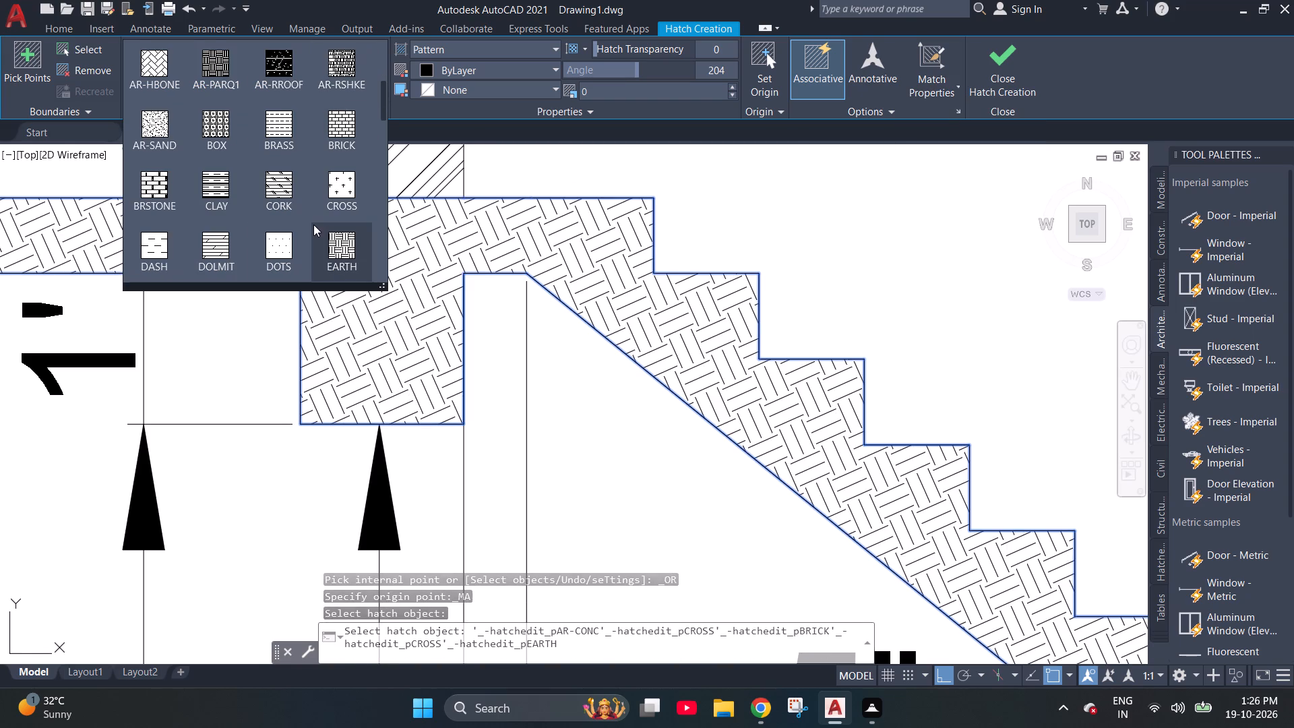
scroll(223, 192, down, 2)
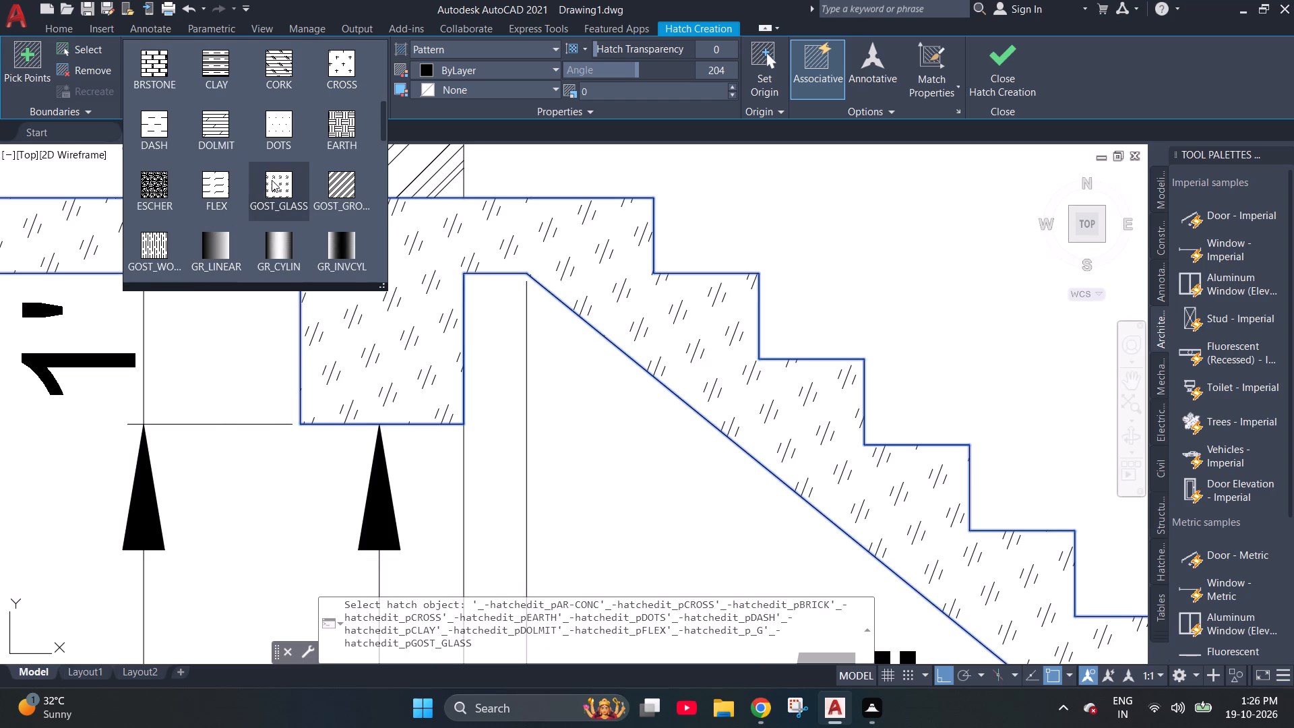
scroll(299, 173, down, 1)
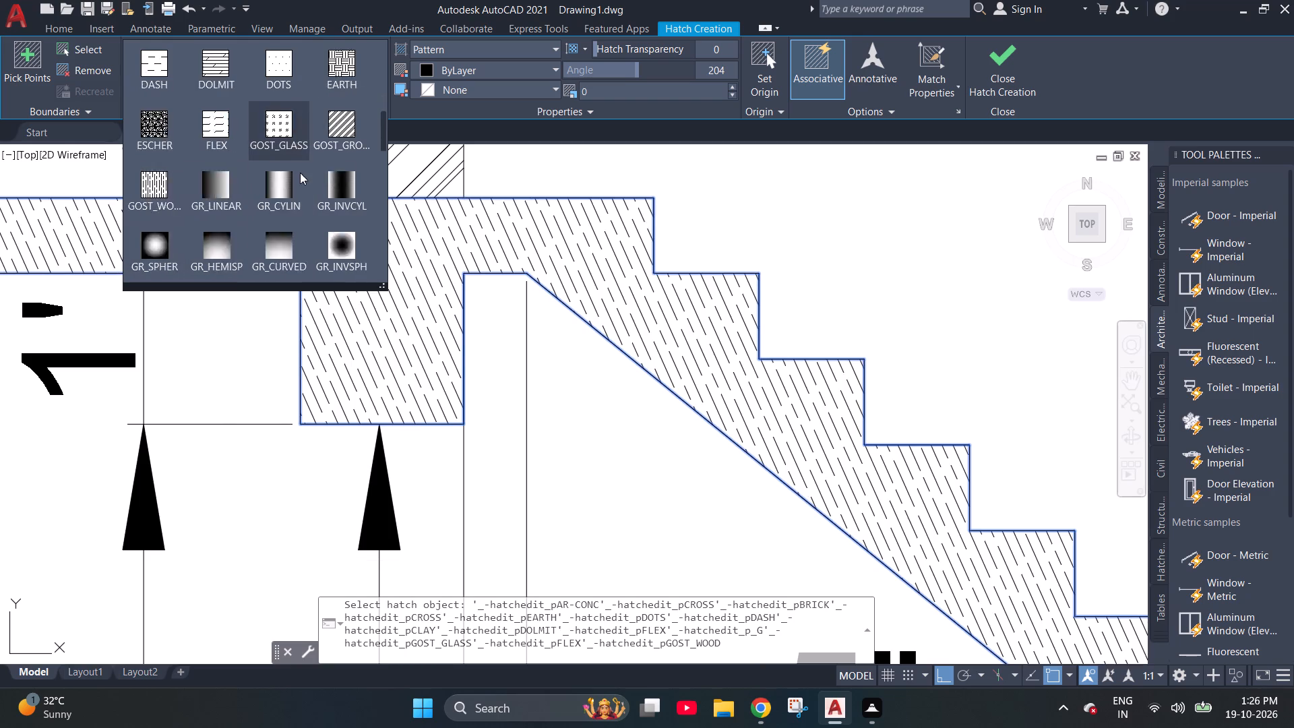
scroll(300, 173, down, 3)
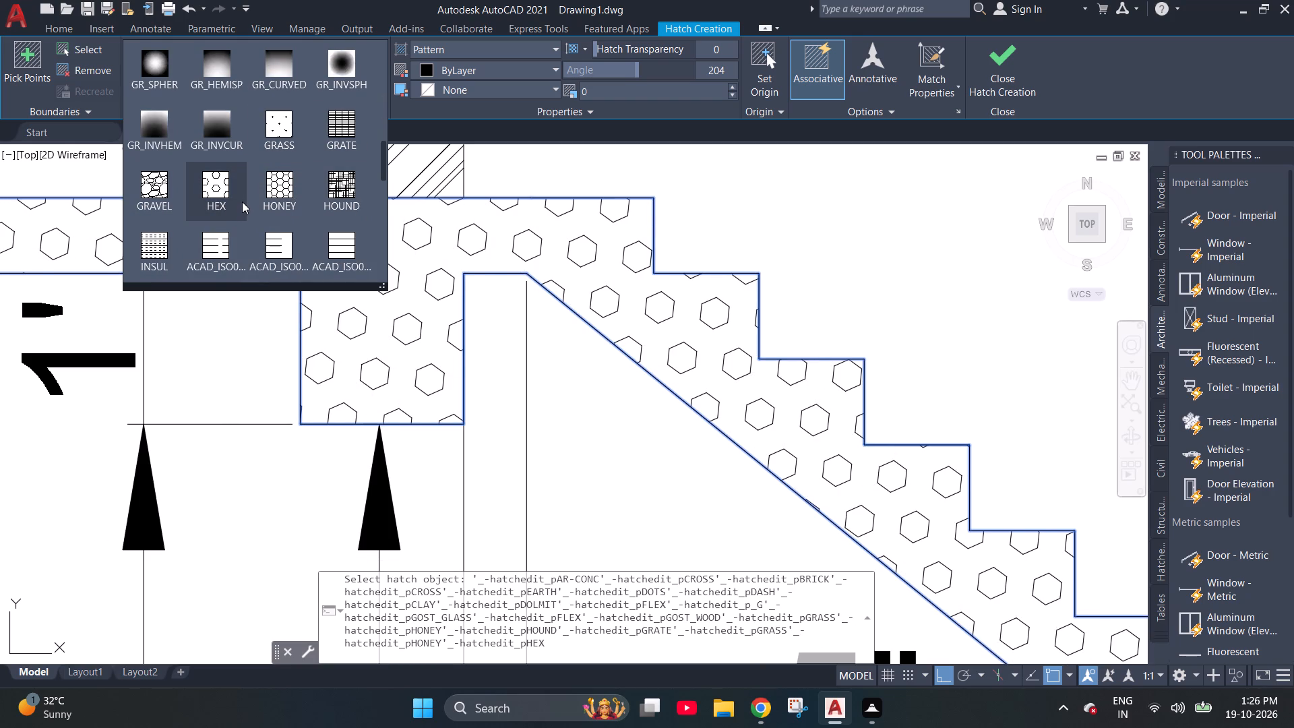
scroll(242, 202, down, 6)
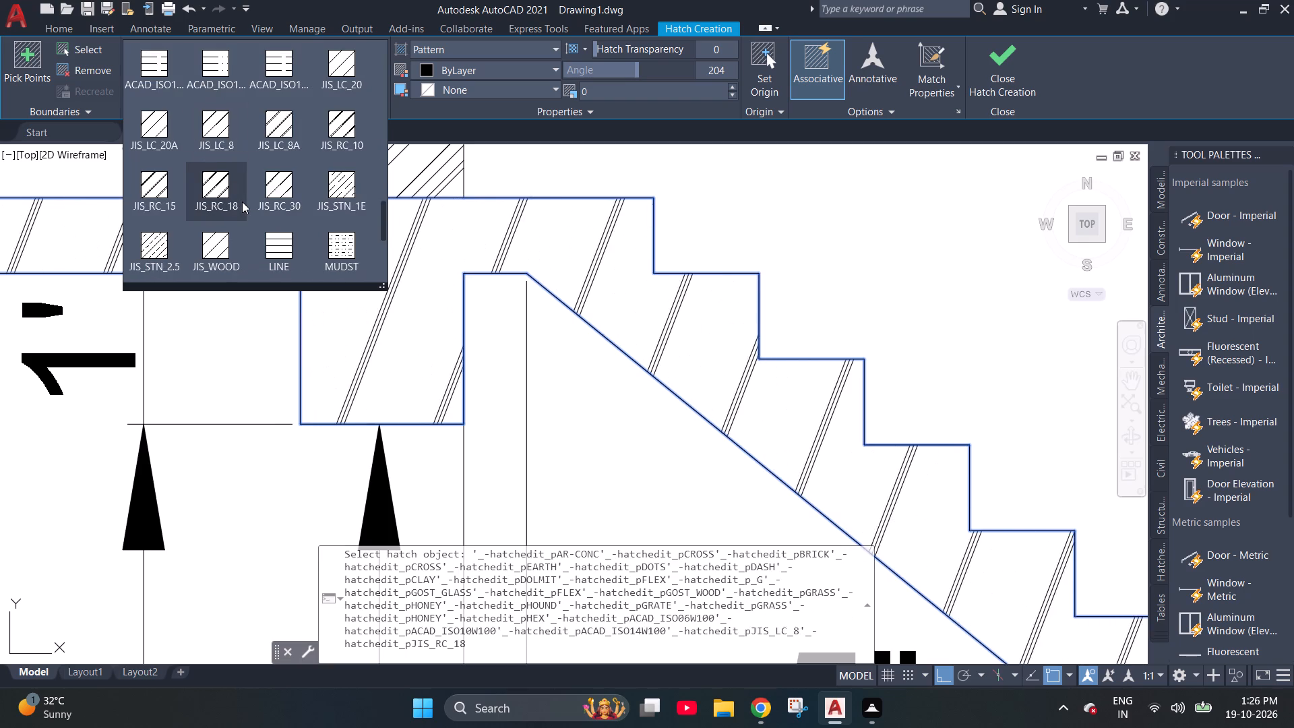
scroll(242, 202, down, 4)
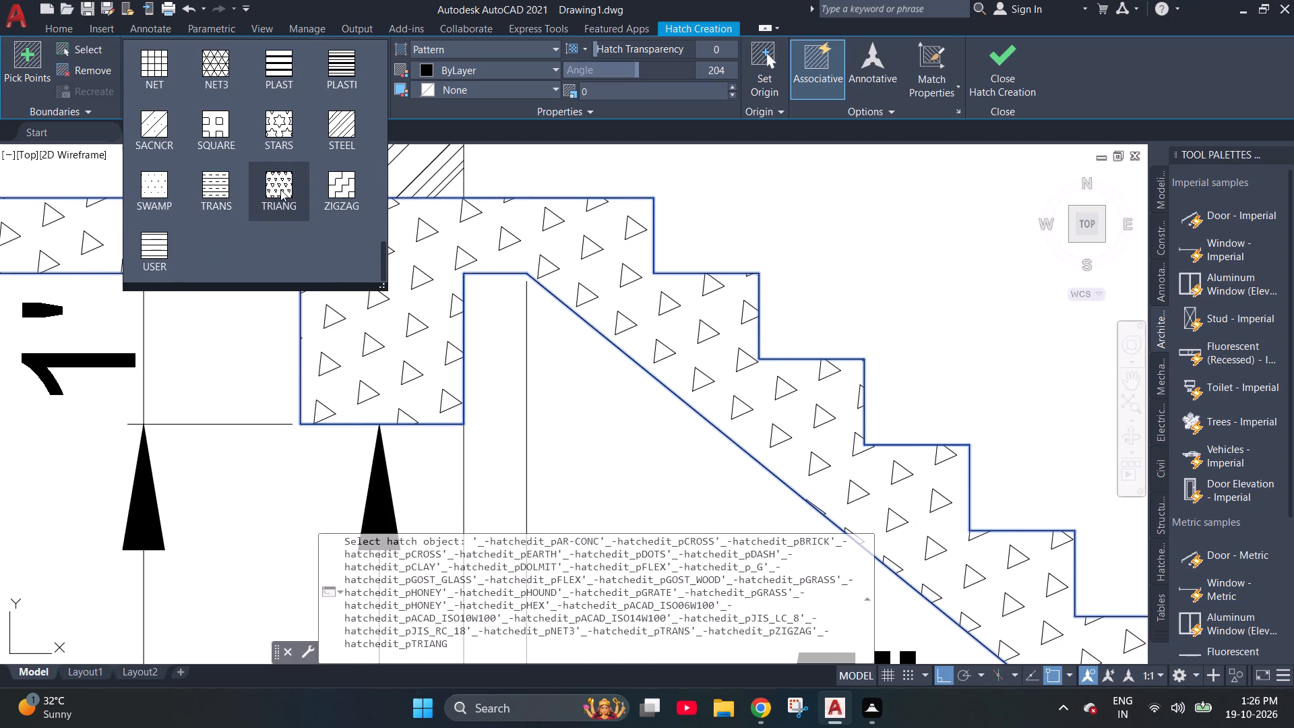
click(280, 189)
scroll(411, 266, down, 3)
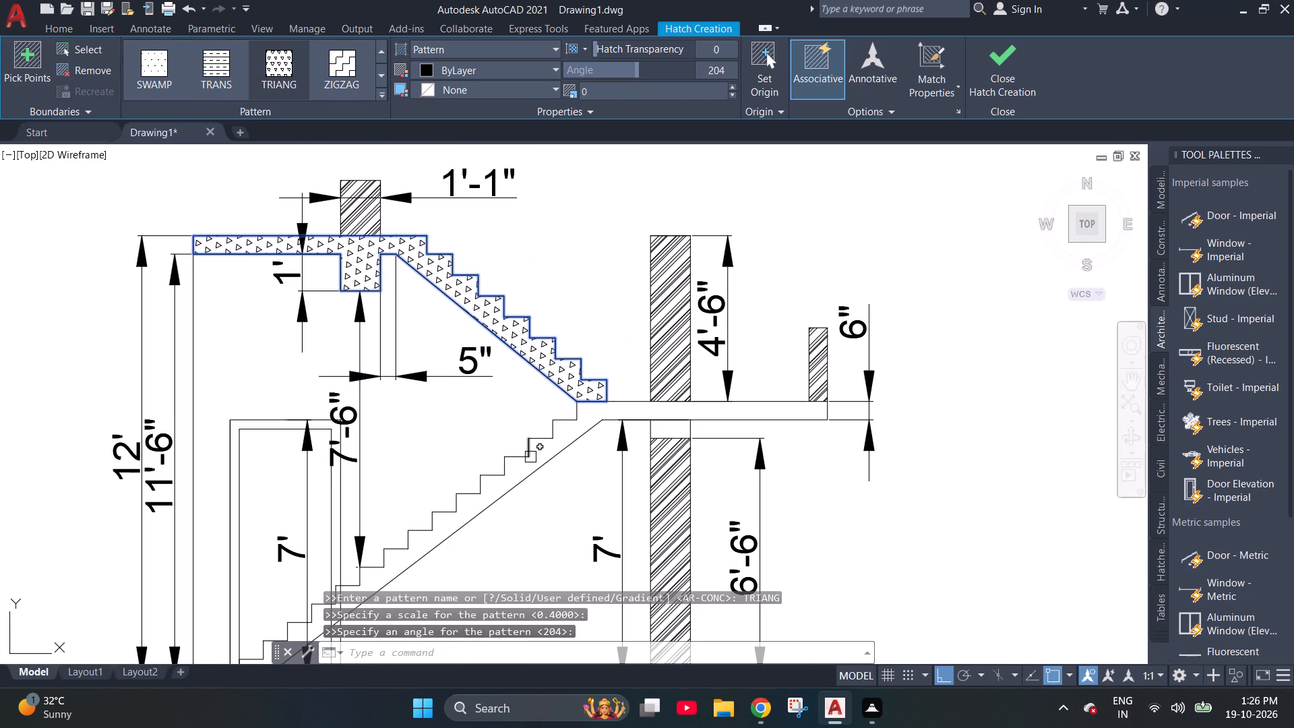
click(538, 454)
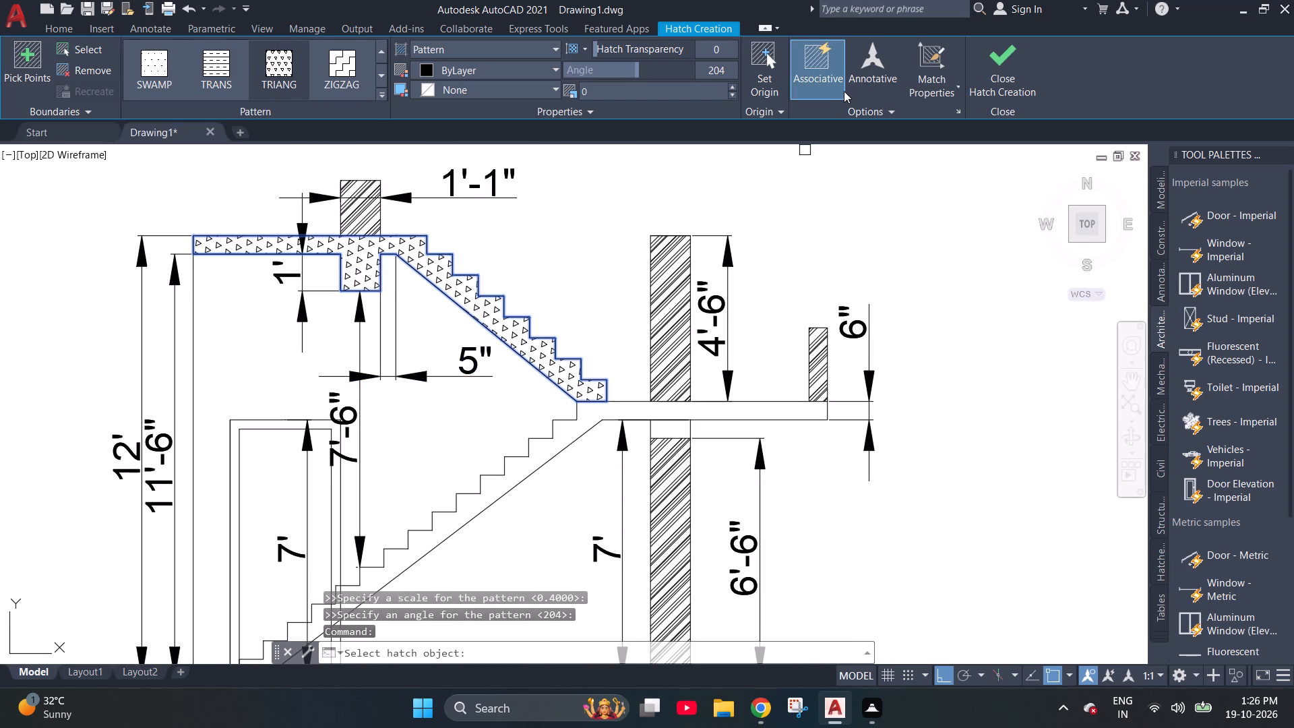
key(Escape)
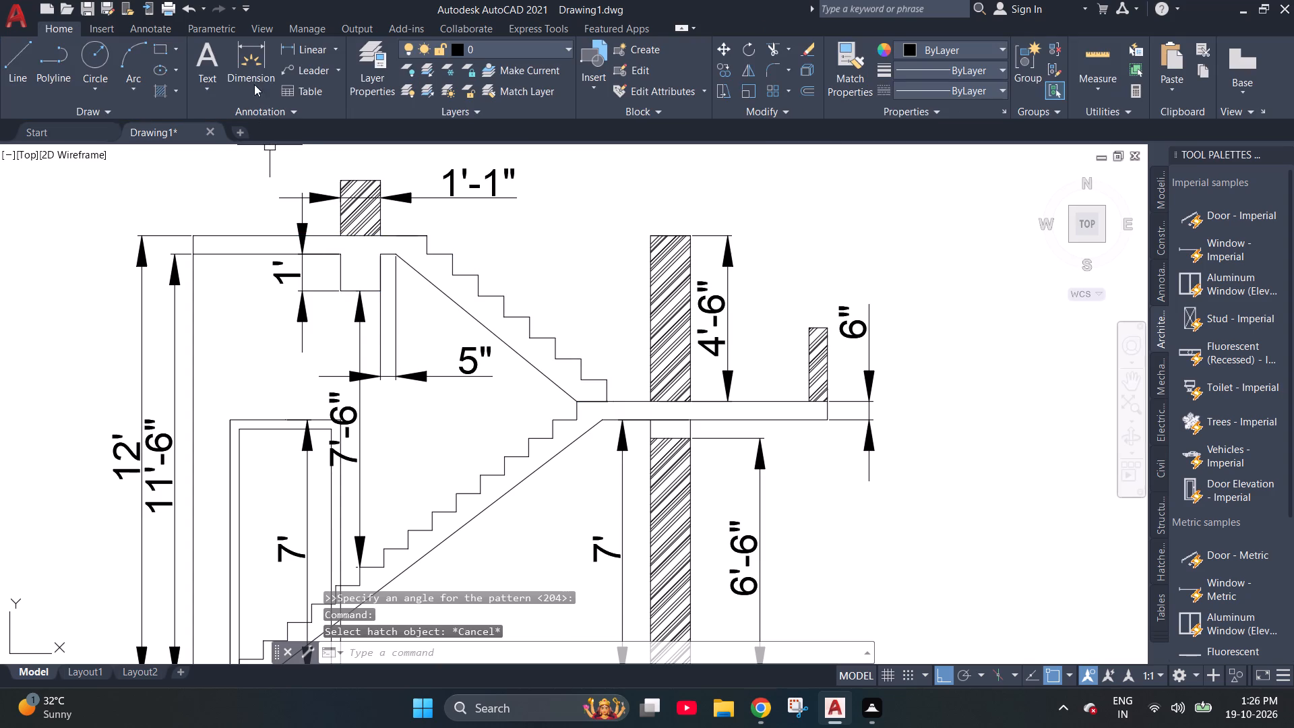
Hatch the connected upper slab, beam and upper flight with the TRIANG pattern, and try to include the lower flight.
text(h)
key(space)
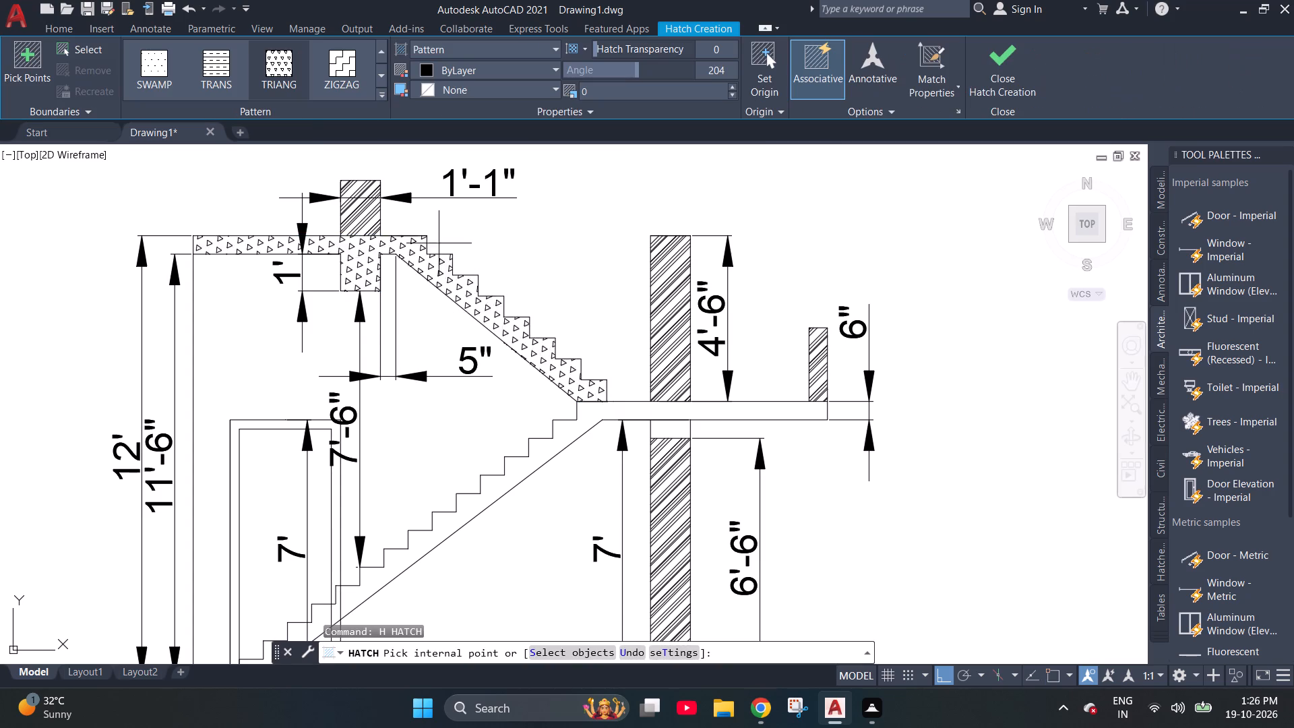
click(284, 69)
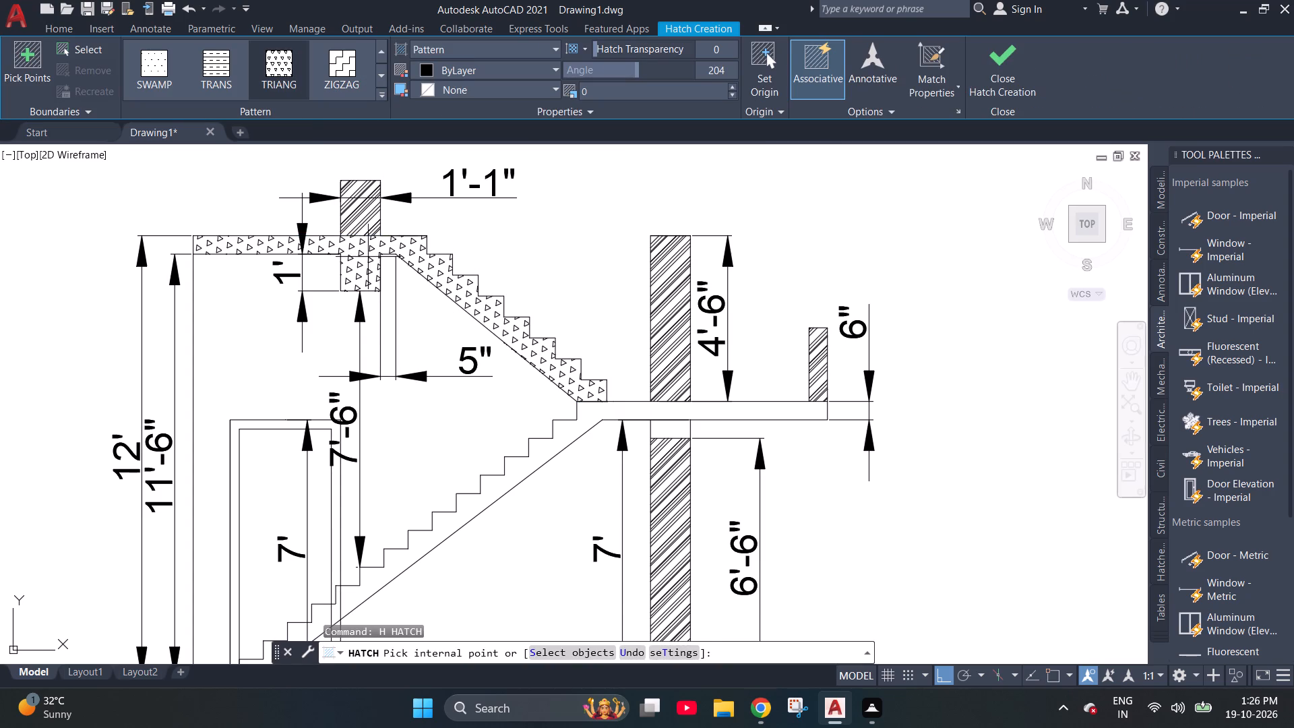
click(367, 257)
click(289, 65)
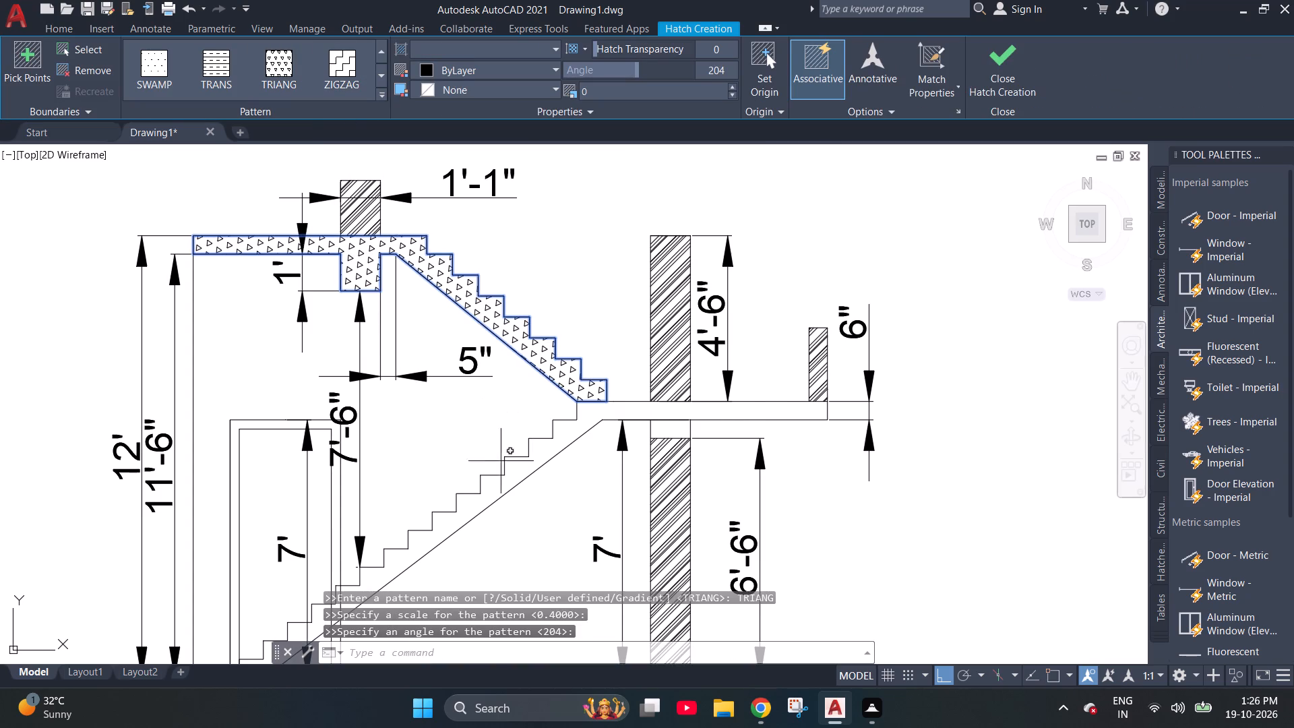
click(515, 479)
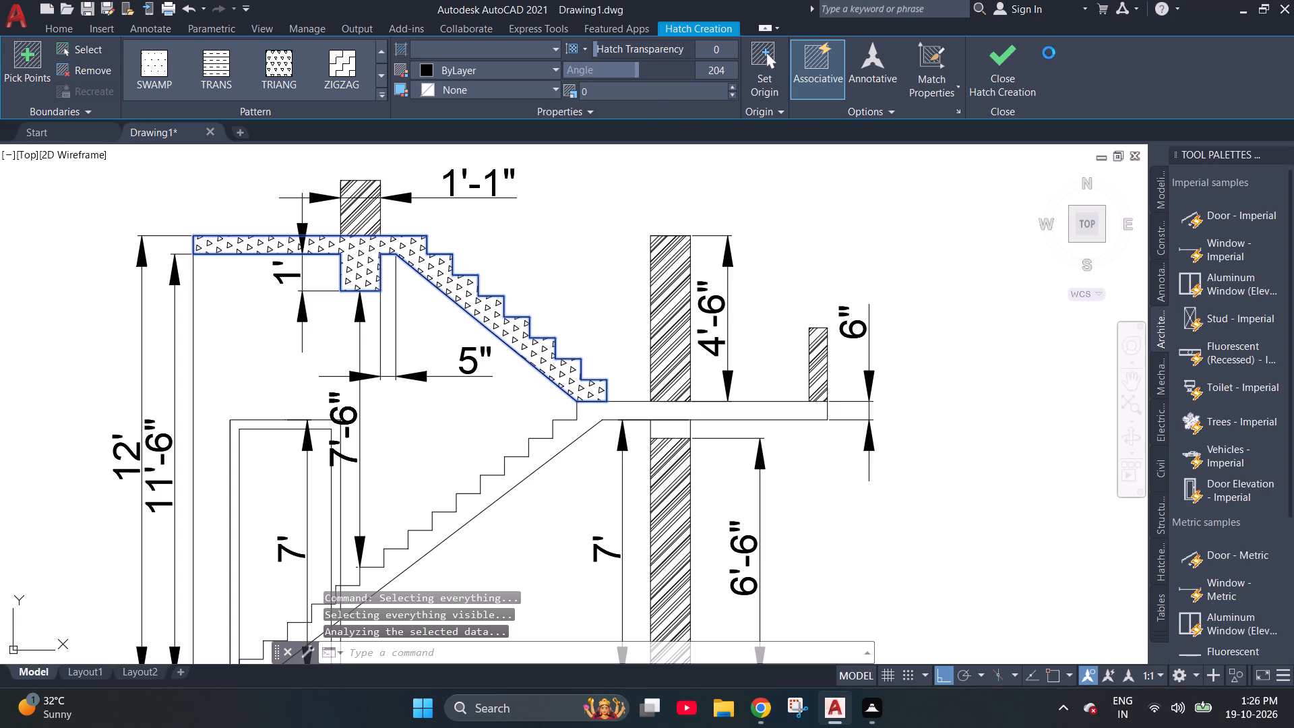
triple_click(1005, 67)
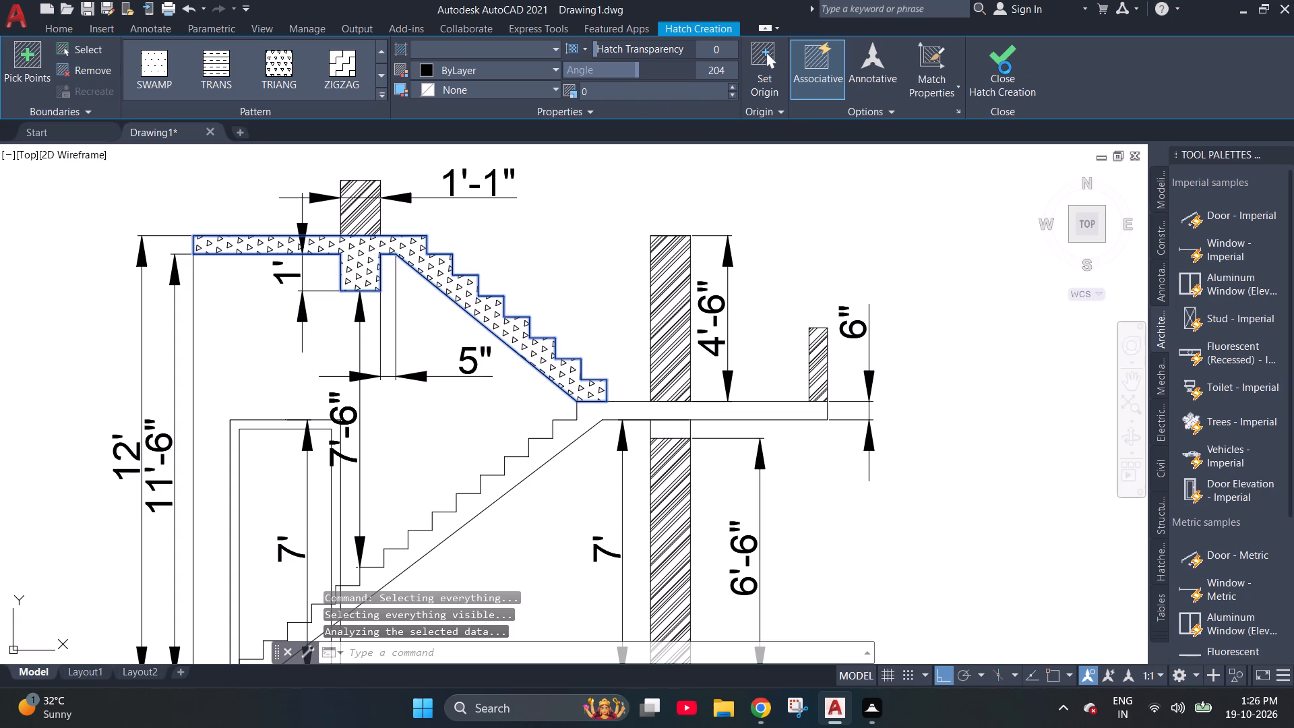
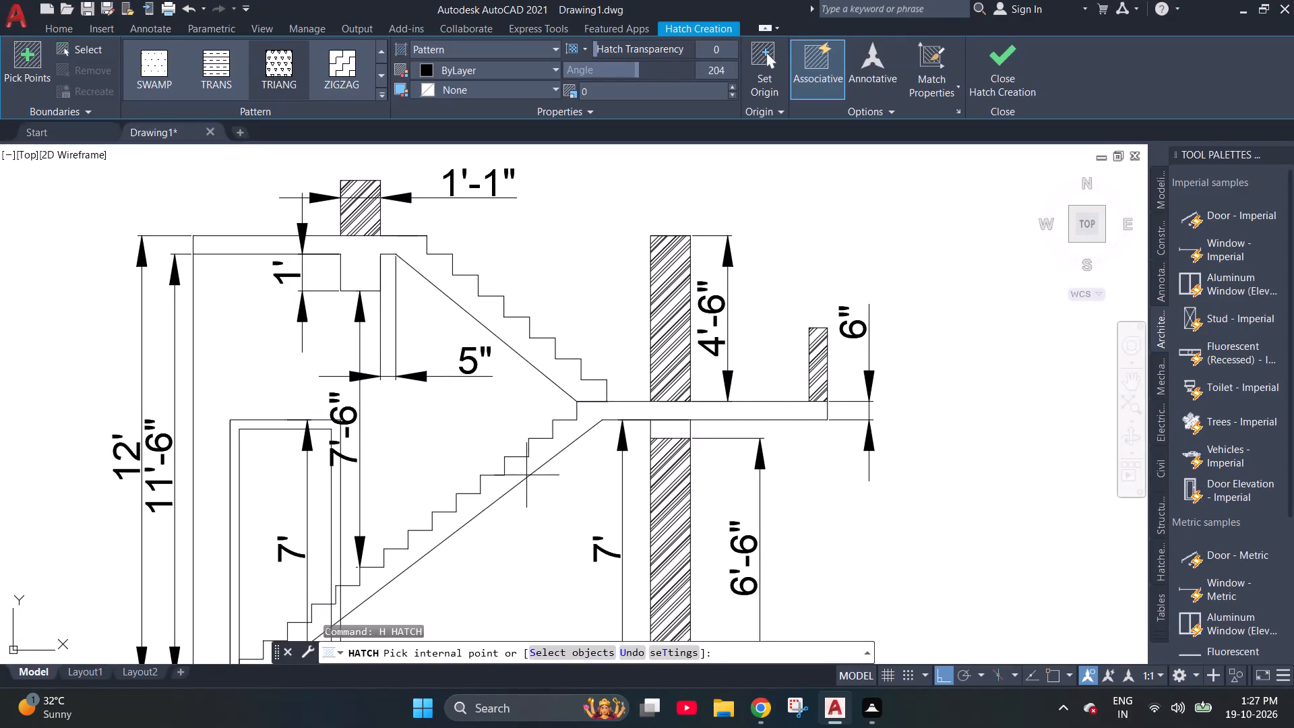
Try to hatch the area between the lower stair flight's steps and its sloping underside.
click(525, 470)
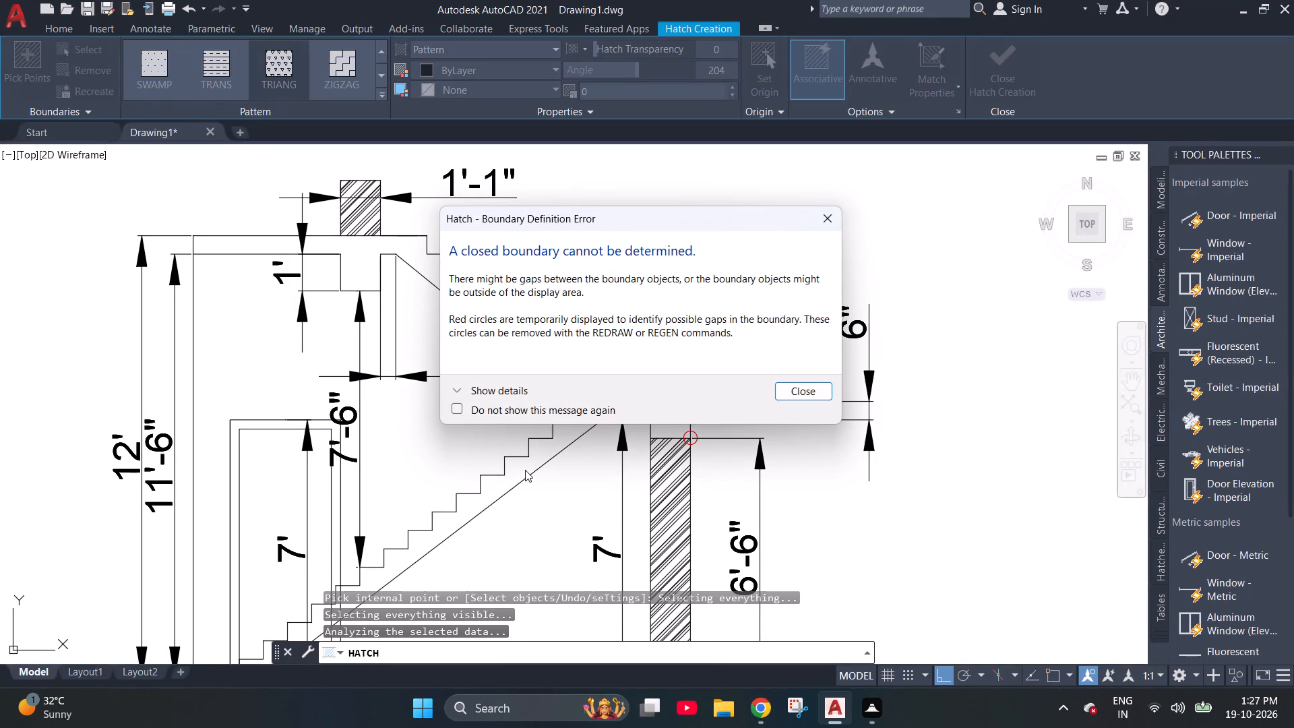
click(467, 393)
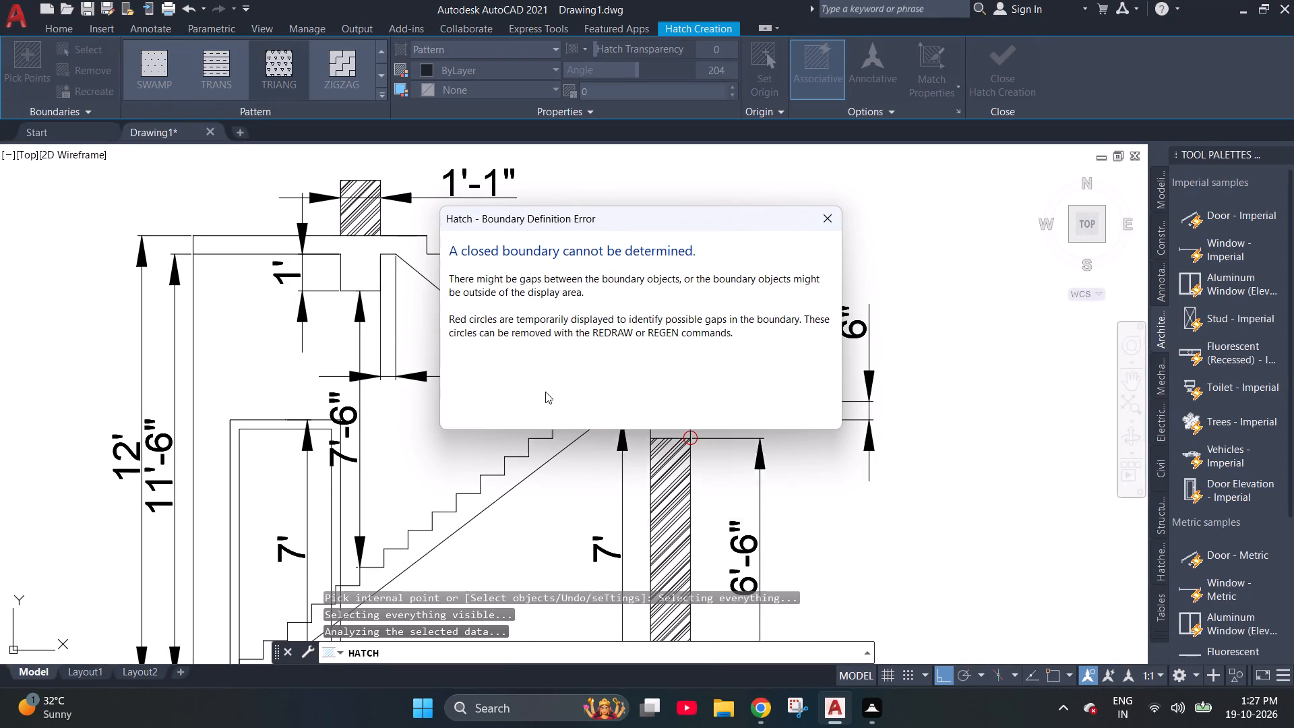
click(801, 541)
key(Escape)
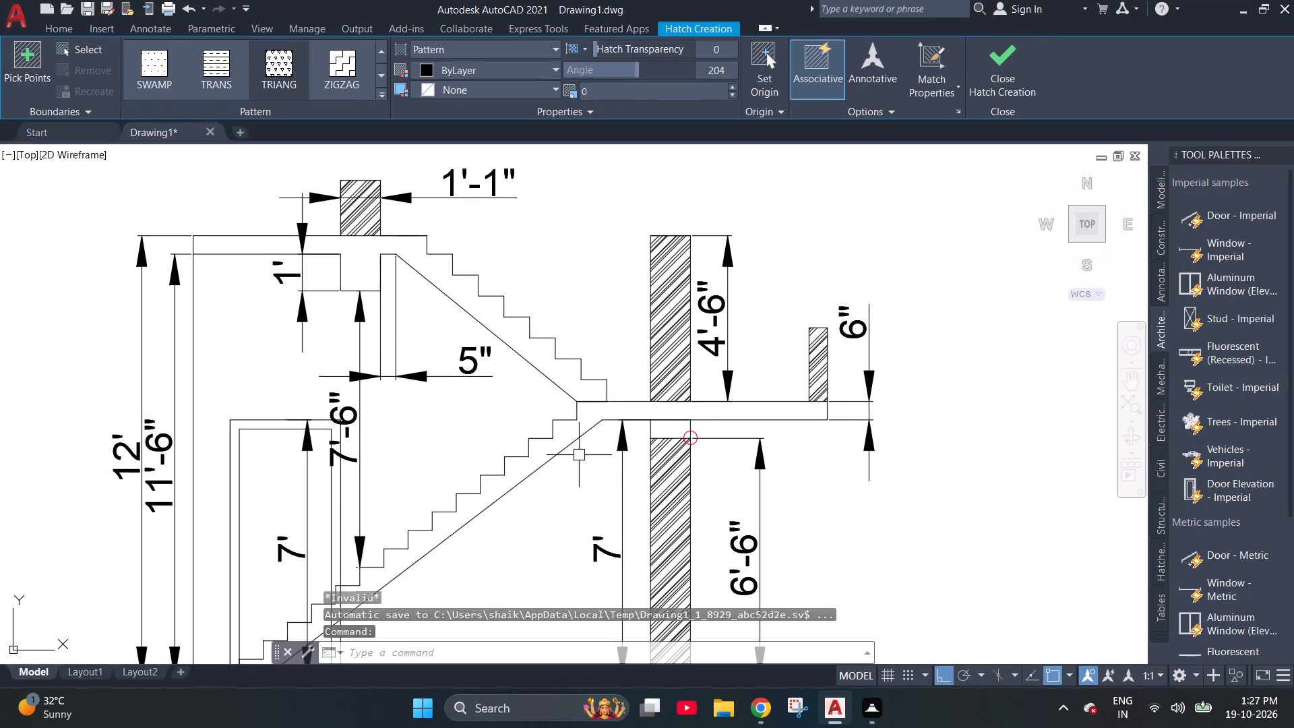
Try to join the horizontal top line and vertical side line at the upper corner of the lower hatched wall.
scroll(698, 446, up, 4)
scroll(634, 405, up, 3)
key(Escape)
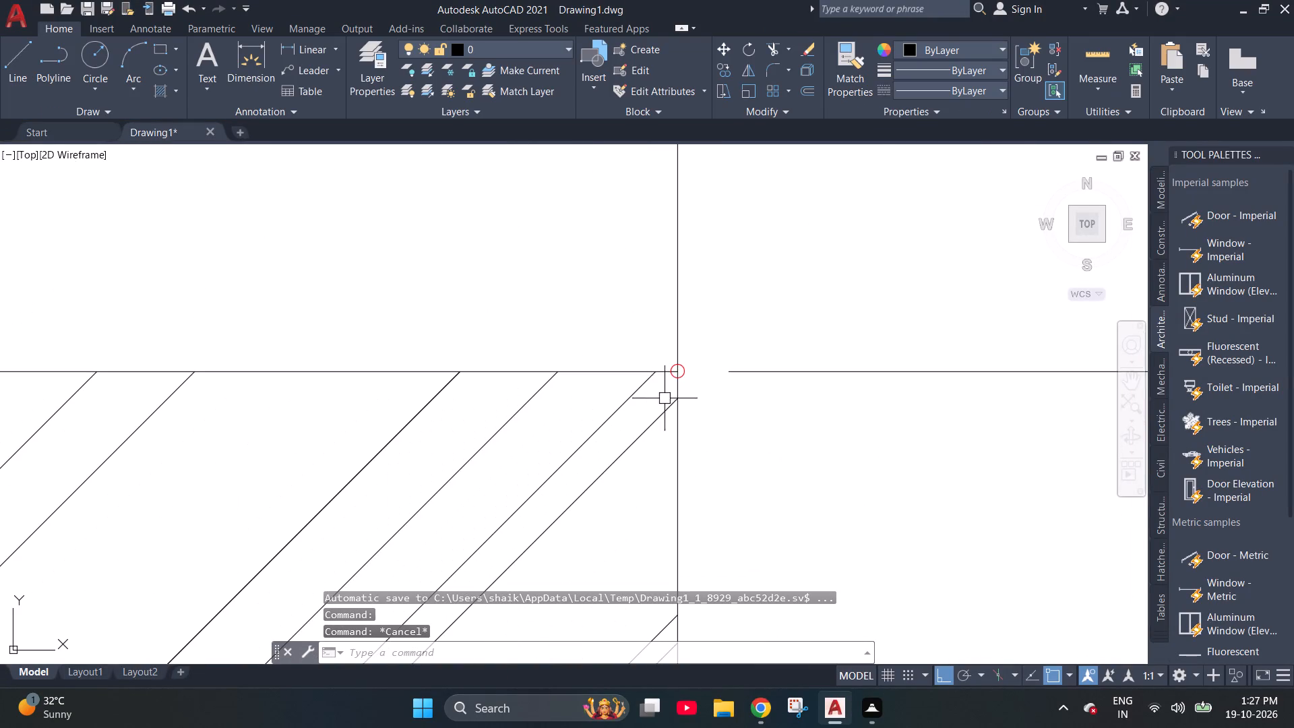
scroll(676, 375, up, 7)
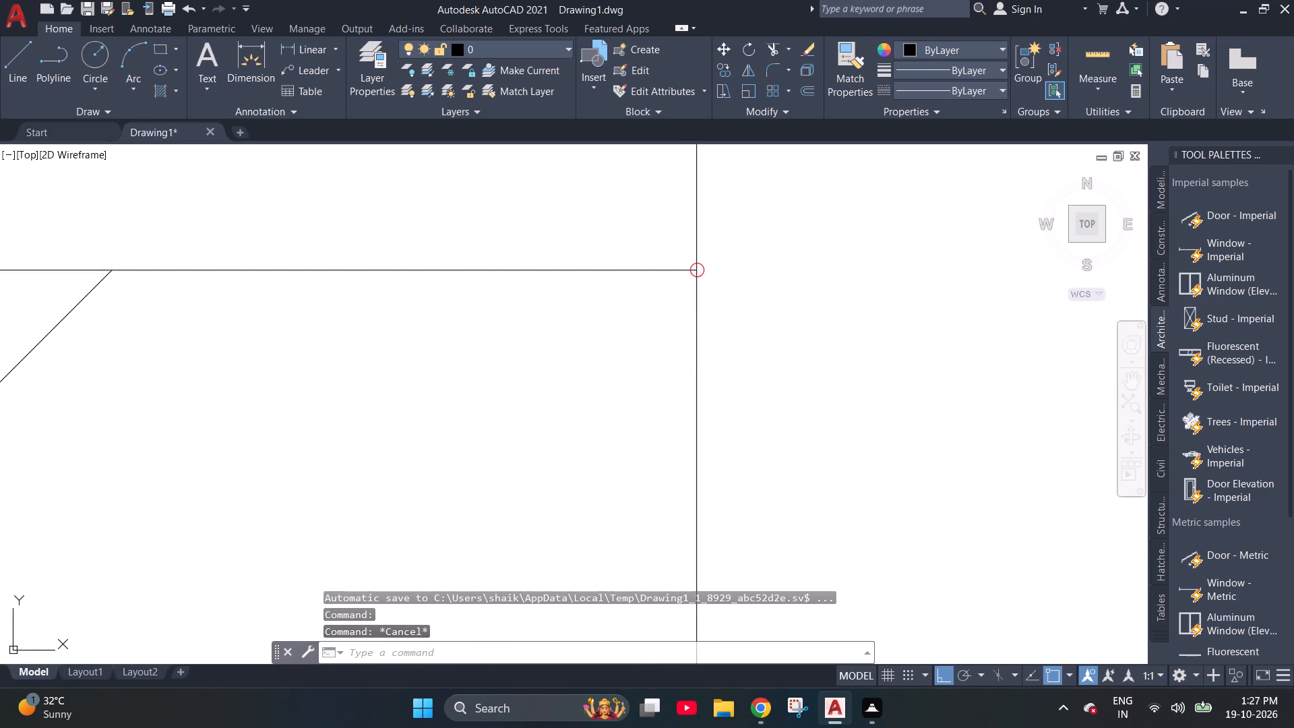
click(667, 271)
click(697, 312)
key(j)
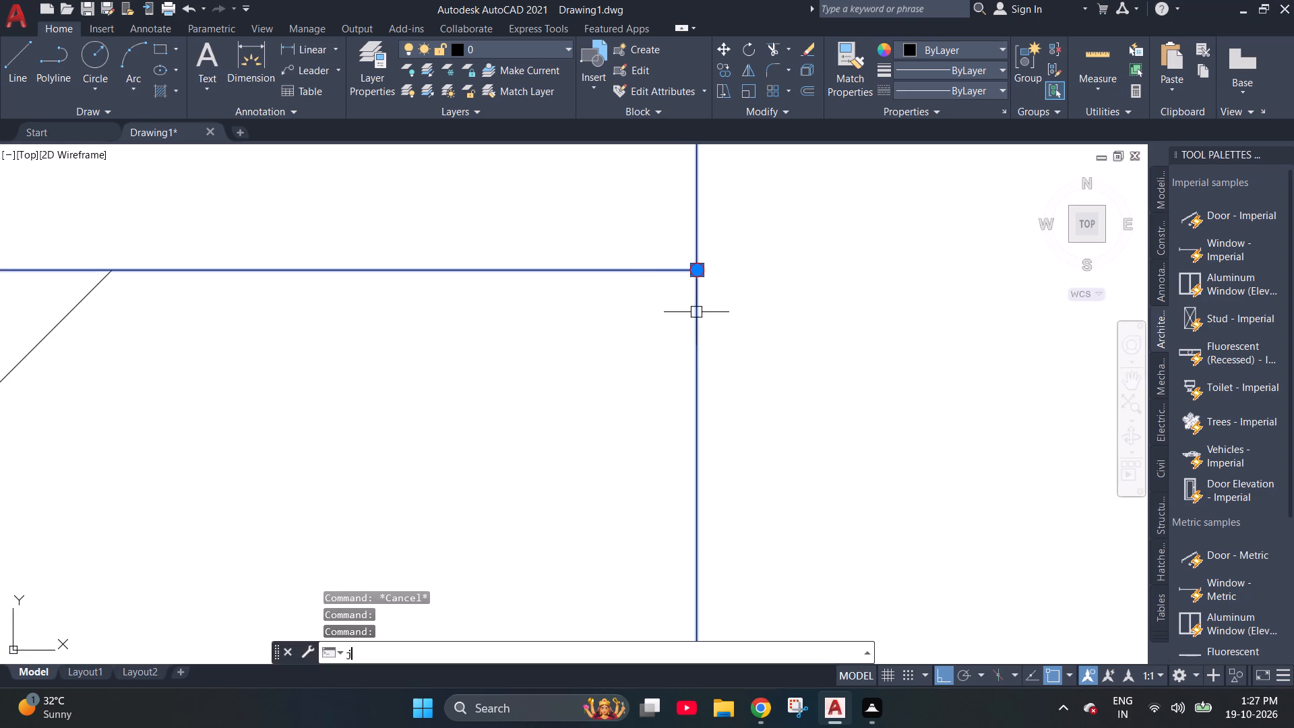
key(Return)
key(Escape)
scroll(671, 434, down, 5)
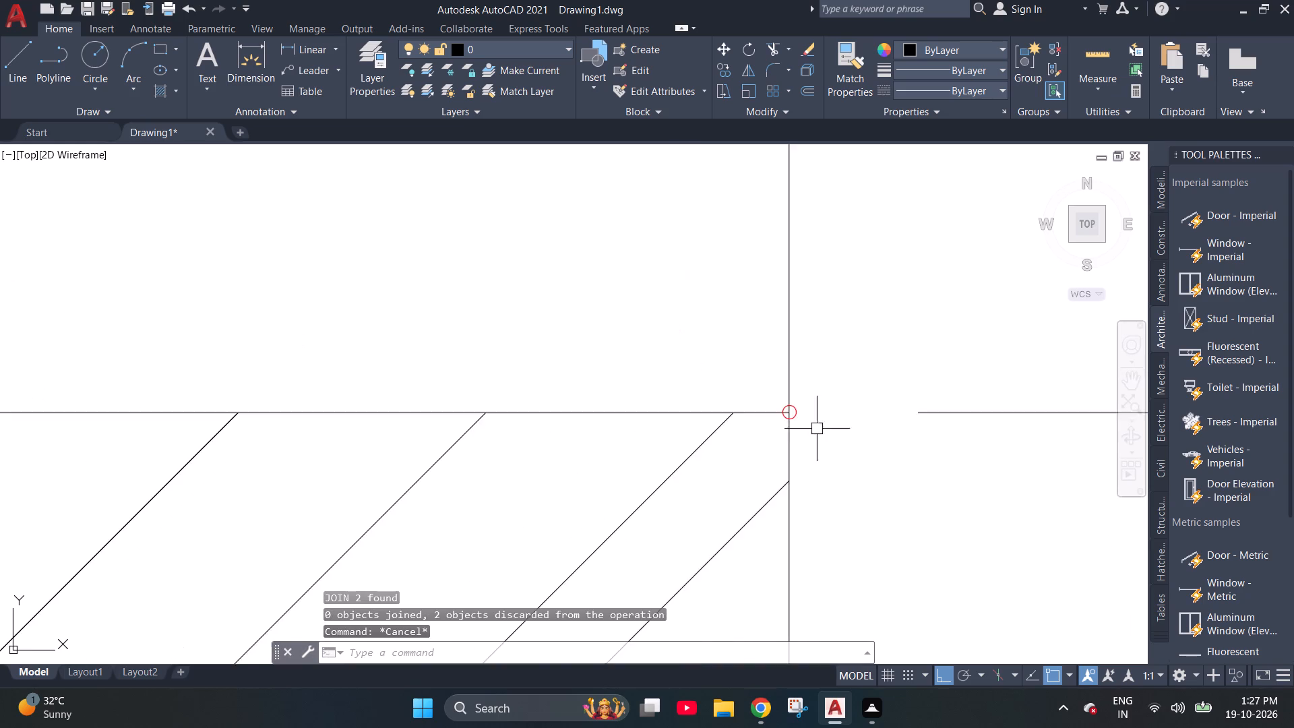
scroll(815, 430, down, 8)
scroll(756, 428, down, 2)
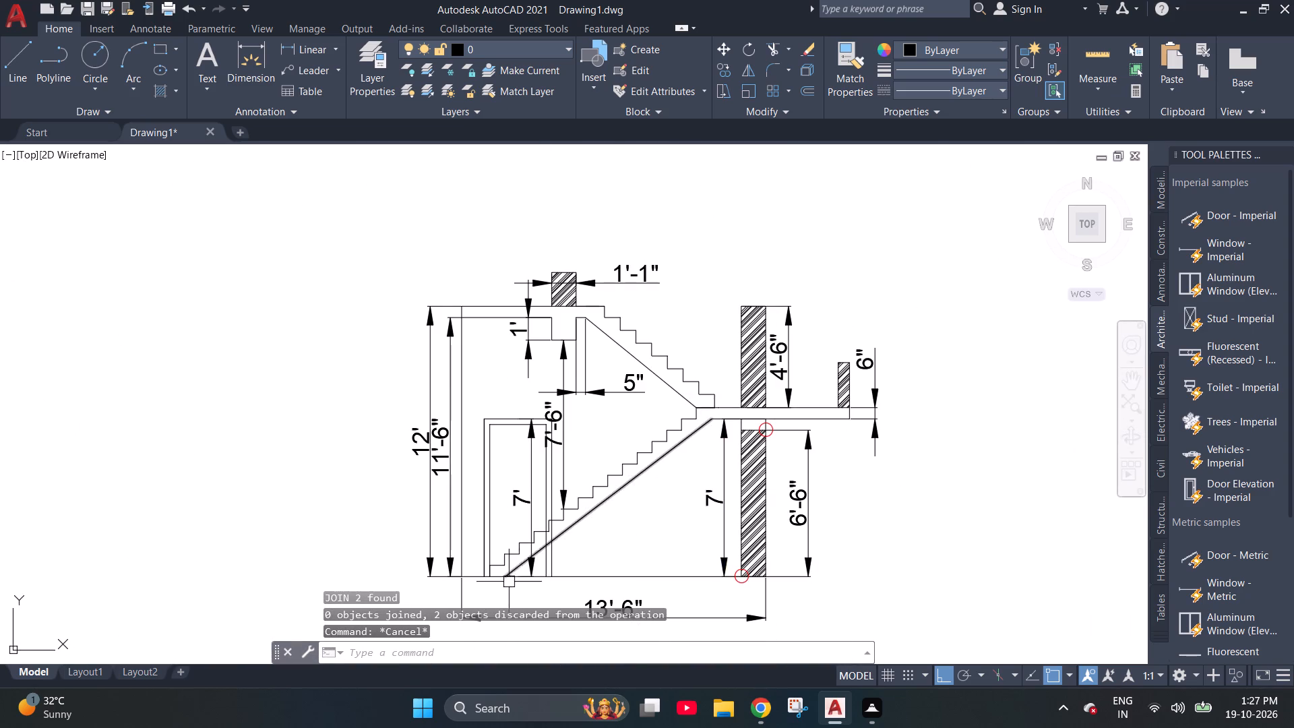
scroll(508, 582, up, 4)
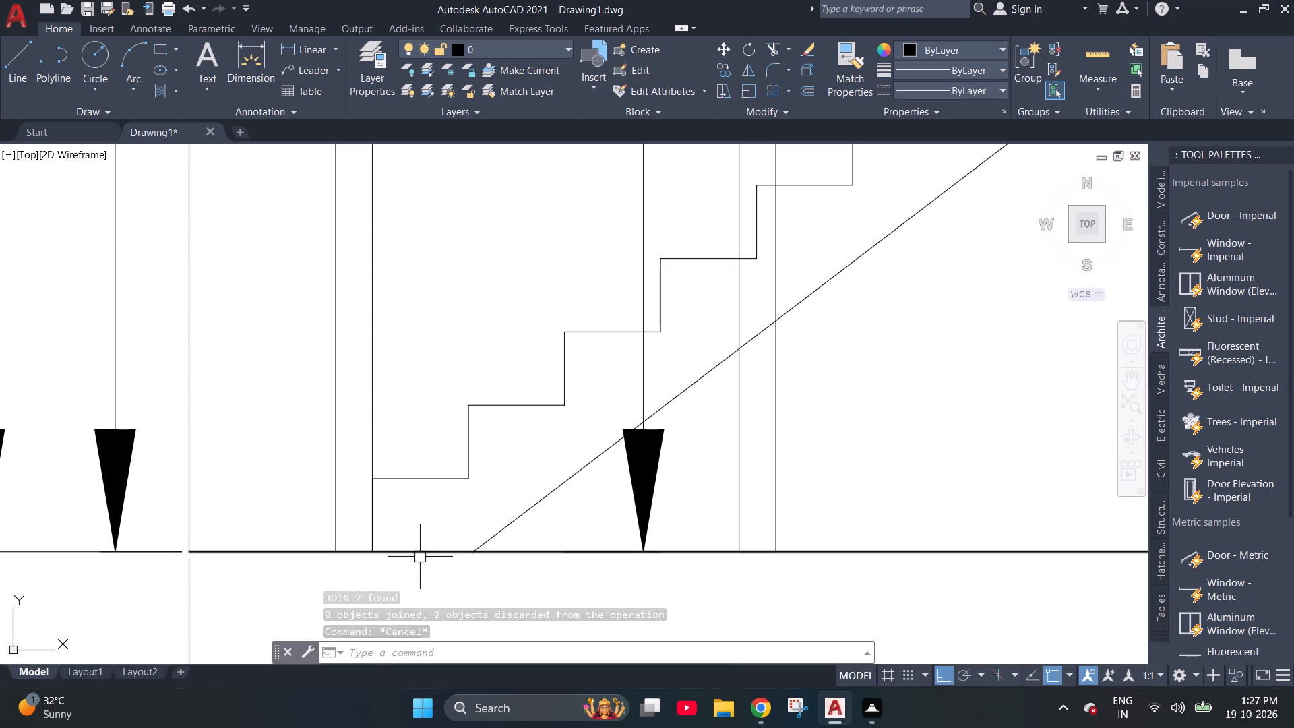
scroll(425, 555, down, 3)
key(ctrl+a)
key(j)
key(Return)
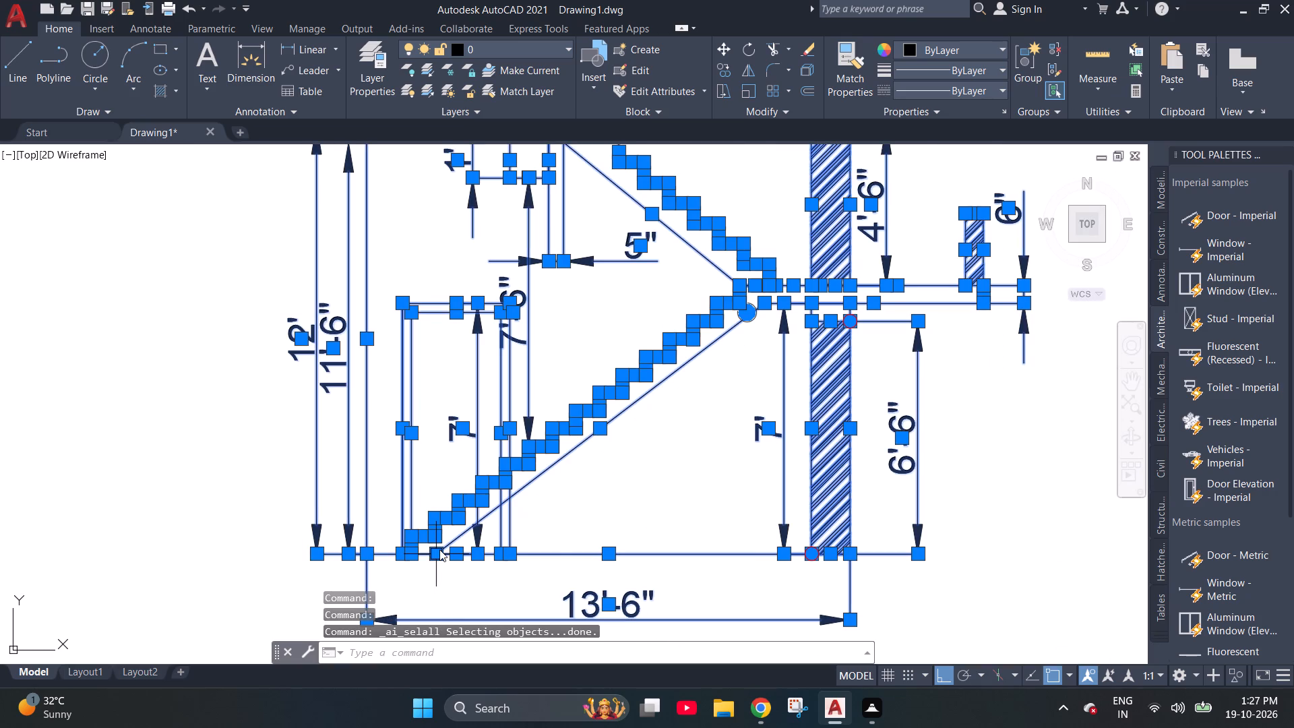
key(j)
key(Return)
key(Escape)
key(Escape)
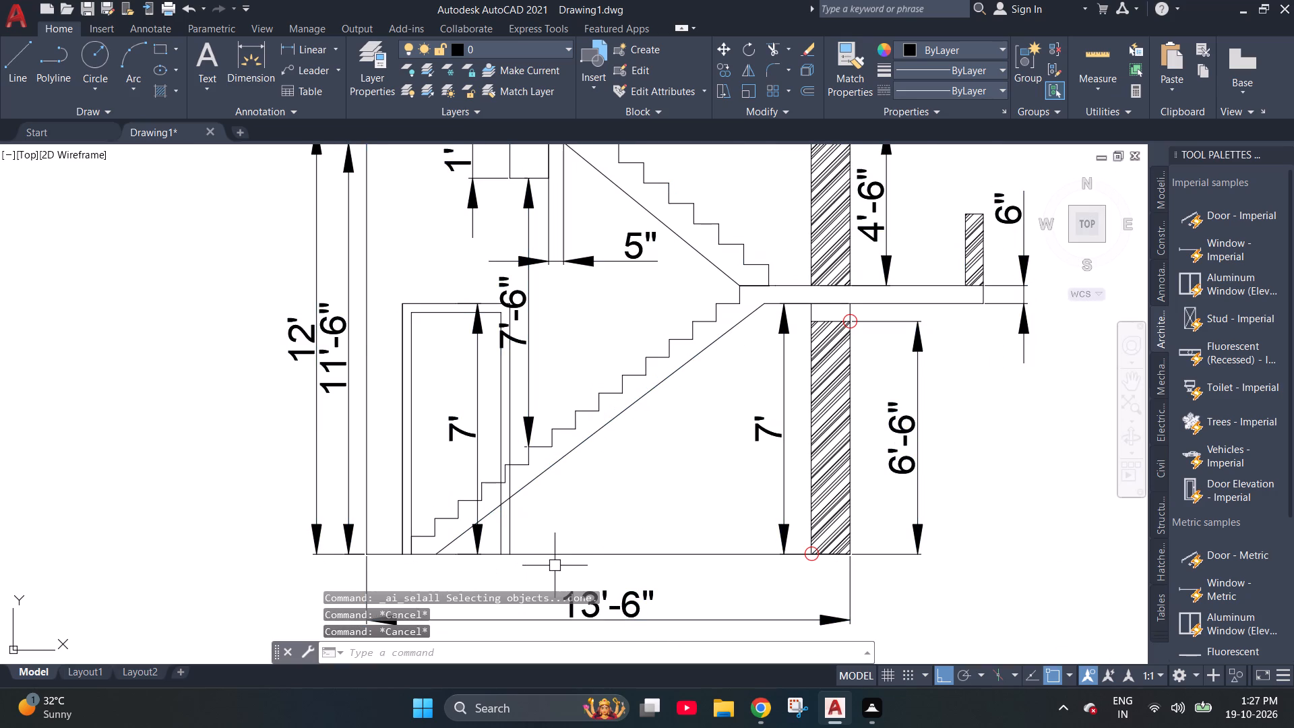
Select everything in the drawing and join the objects.
key(ctrl+a)
key(j)
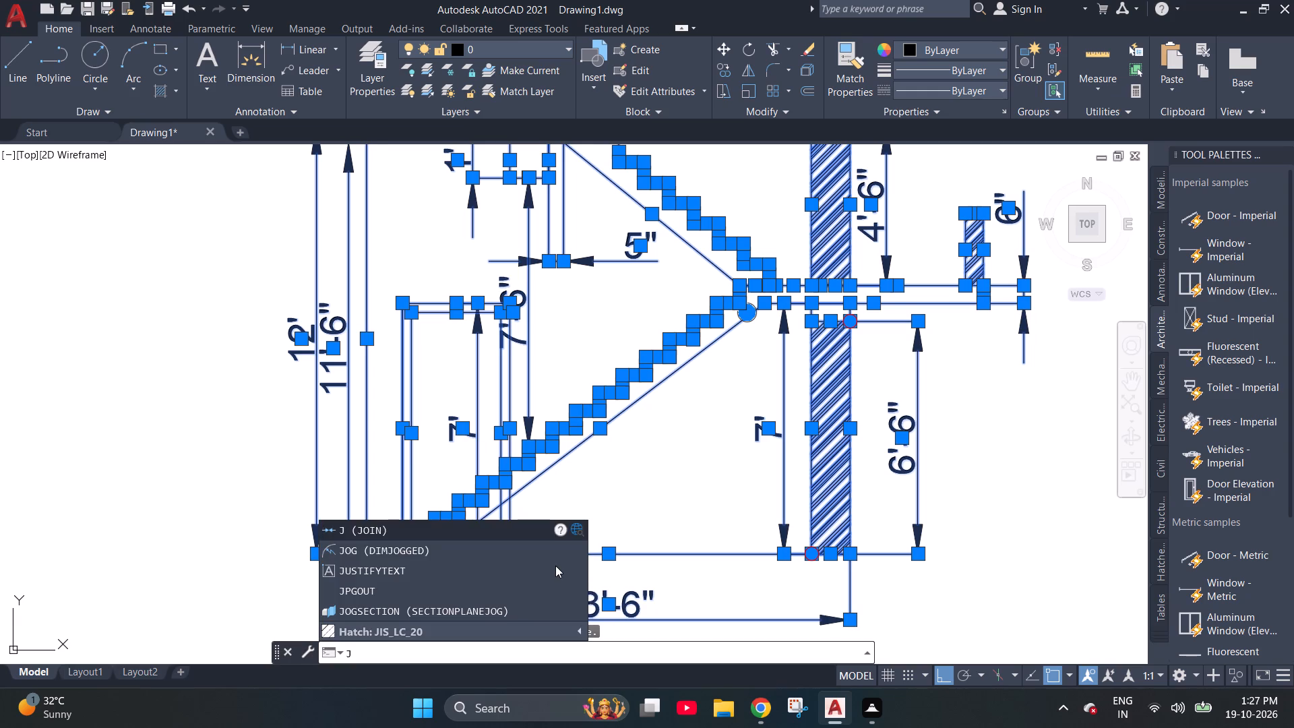
key(Return)
key(Escape)
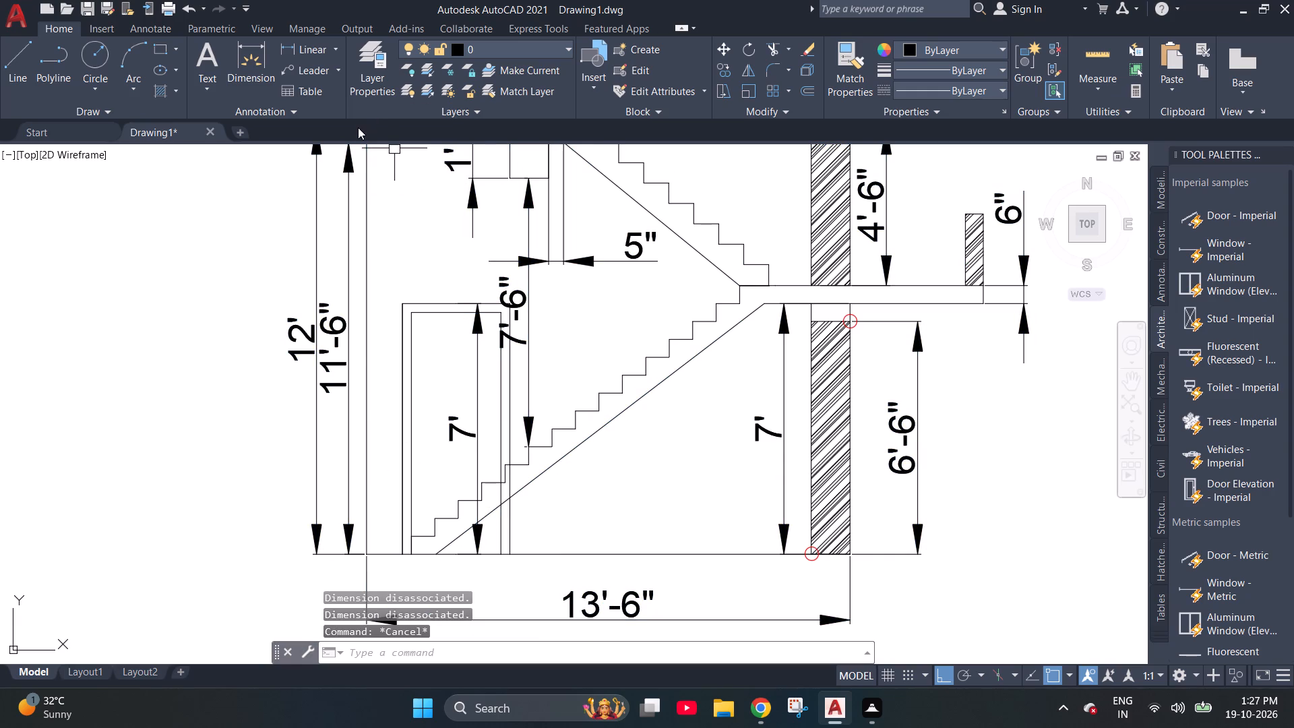
Hatch the top slab, its beam and the upper stair flight with the TRIANG pattern.
key(h)
key(space)
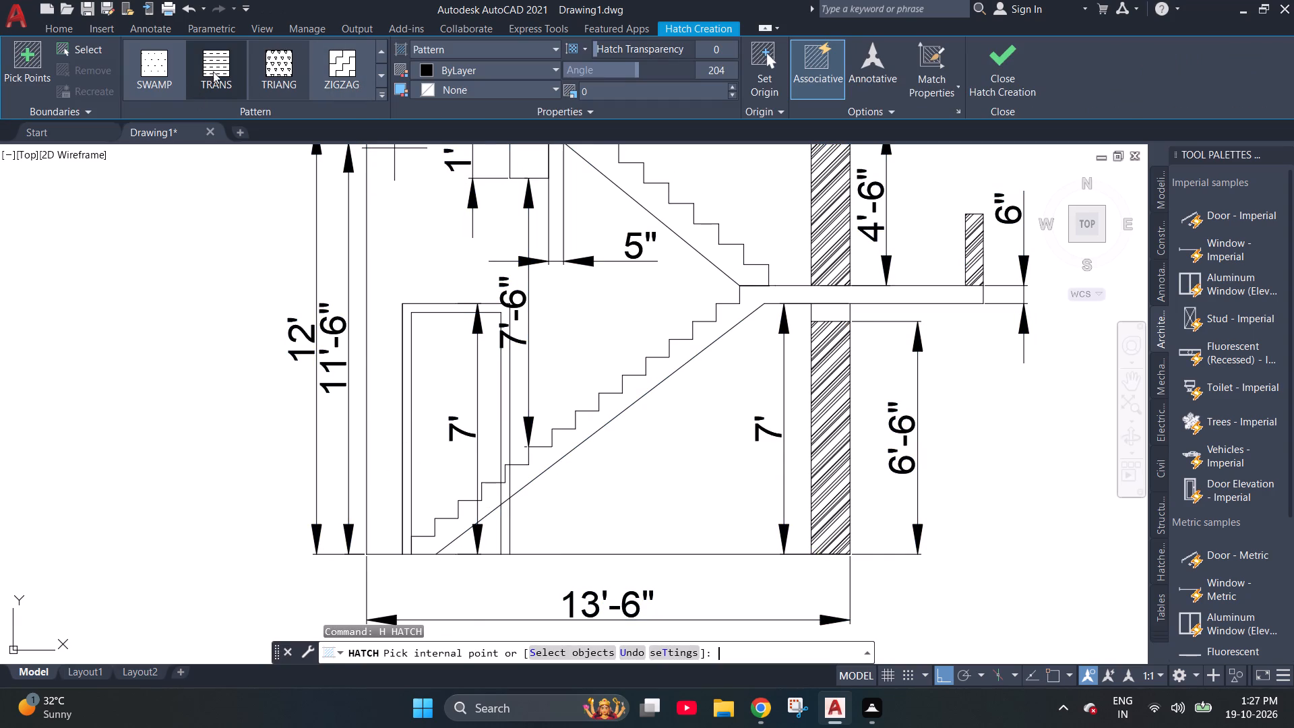
click(214, 67)
click(627, 390)
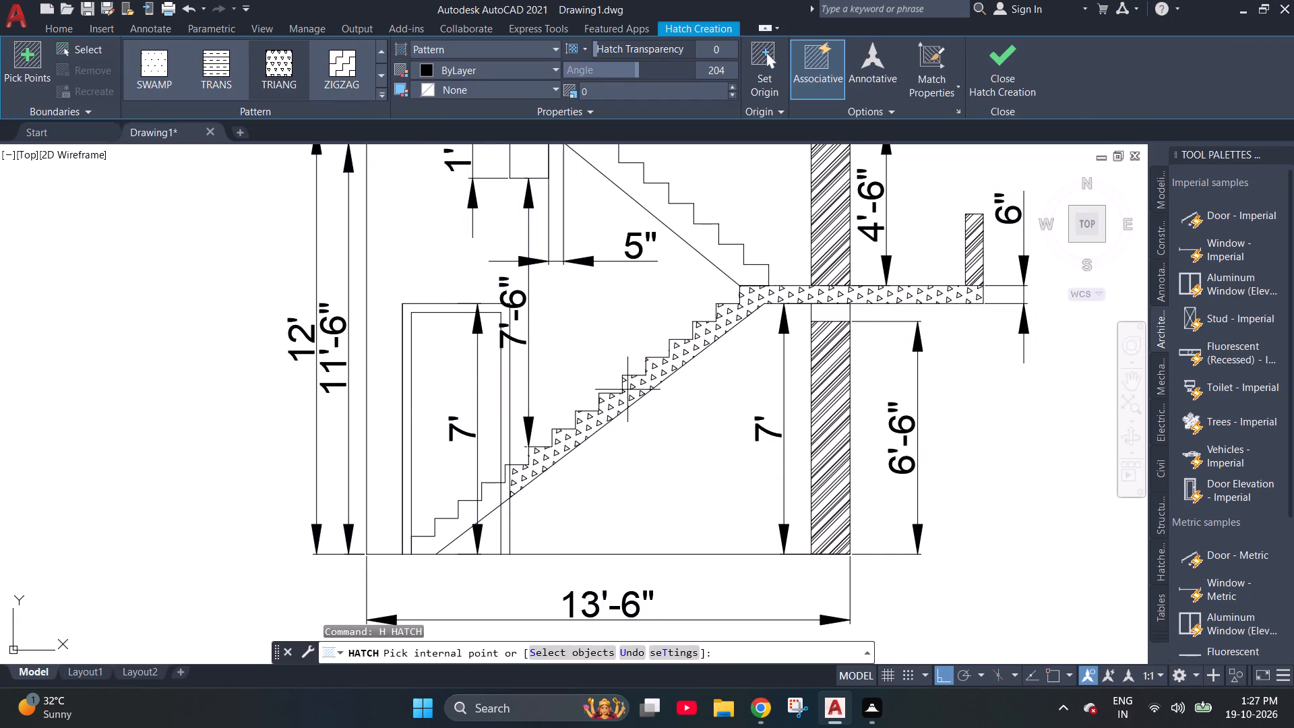
click(802, 371)
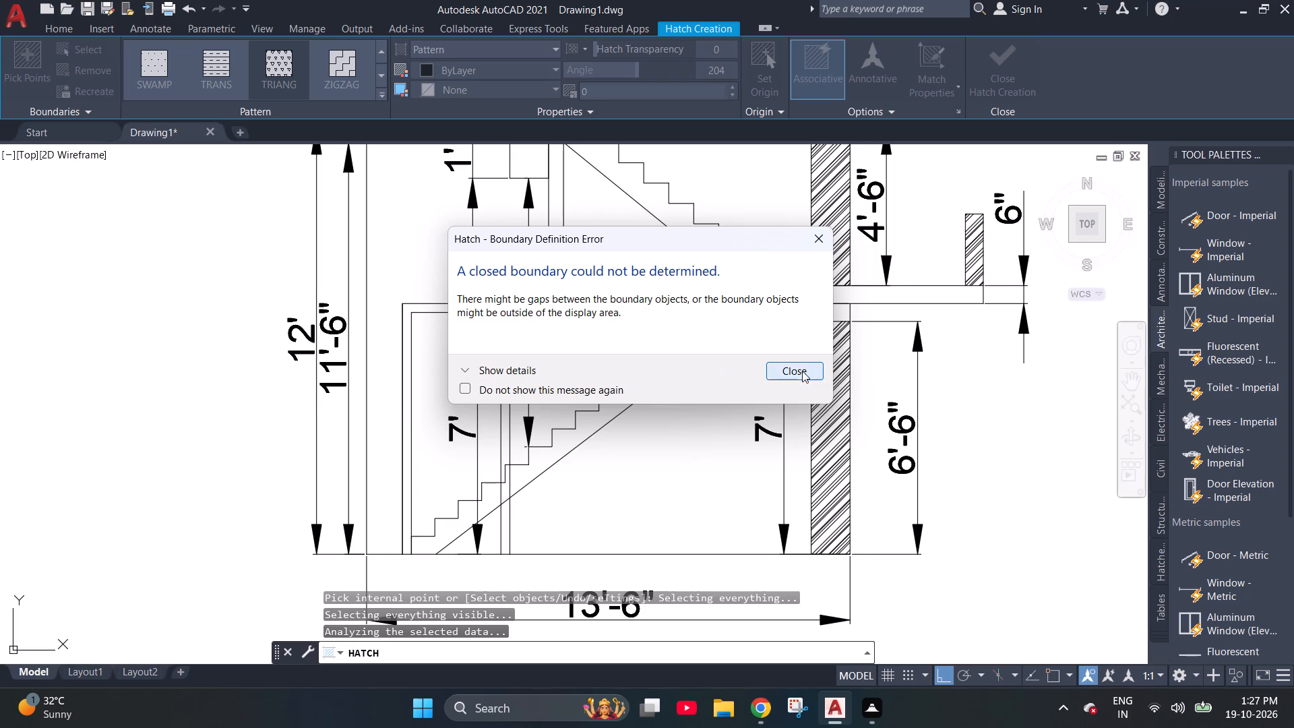
scroll(646, 483, down, 1)
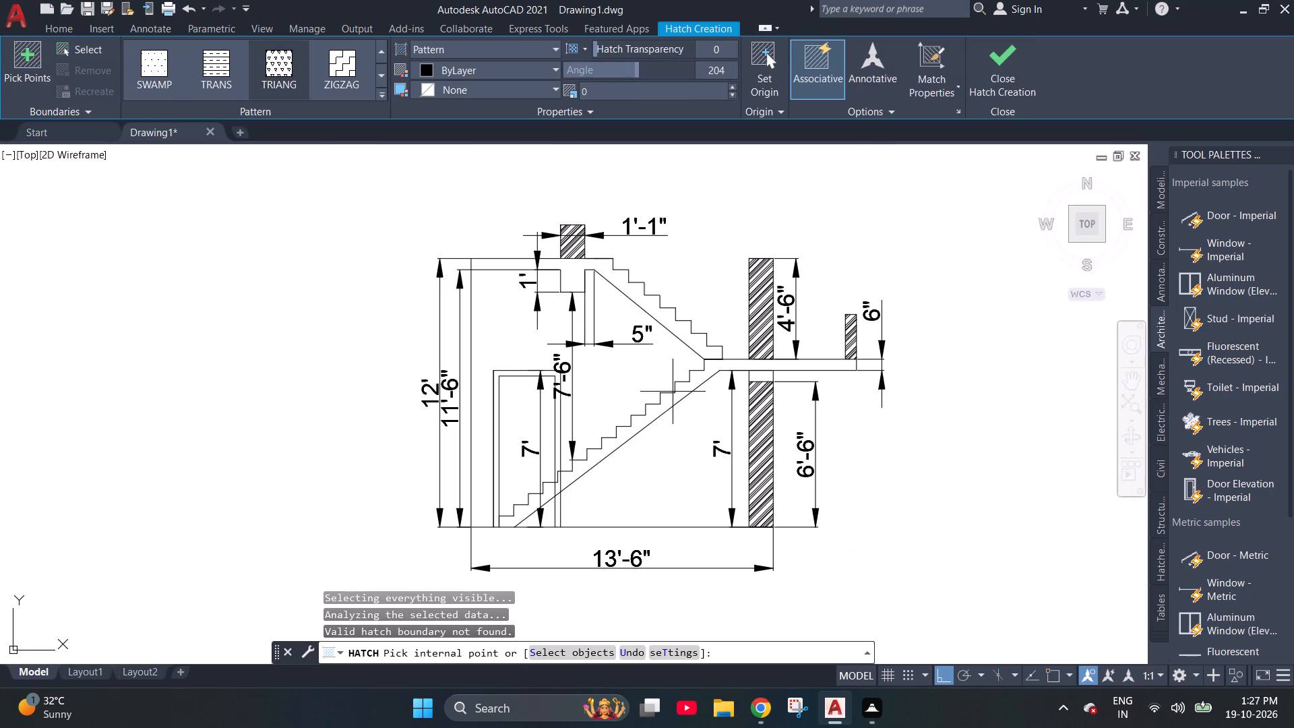
click(578, 269)
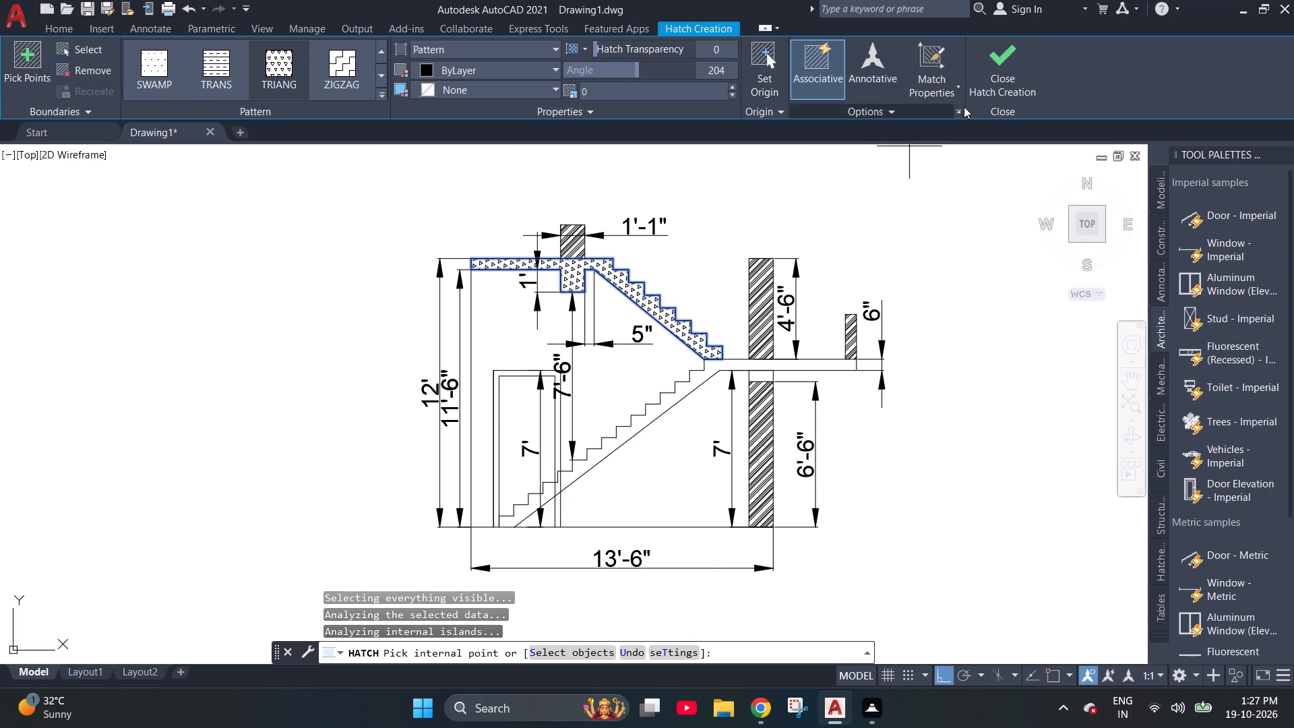
click(1018, 74)
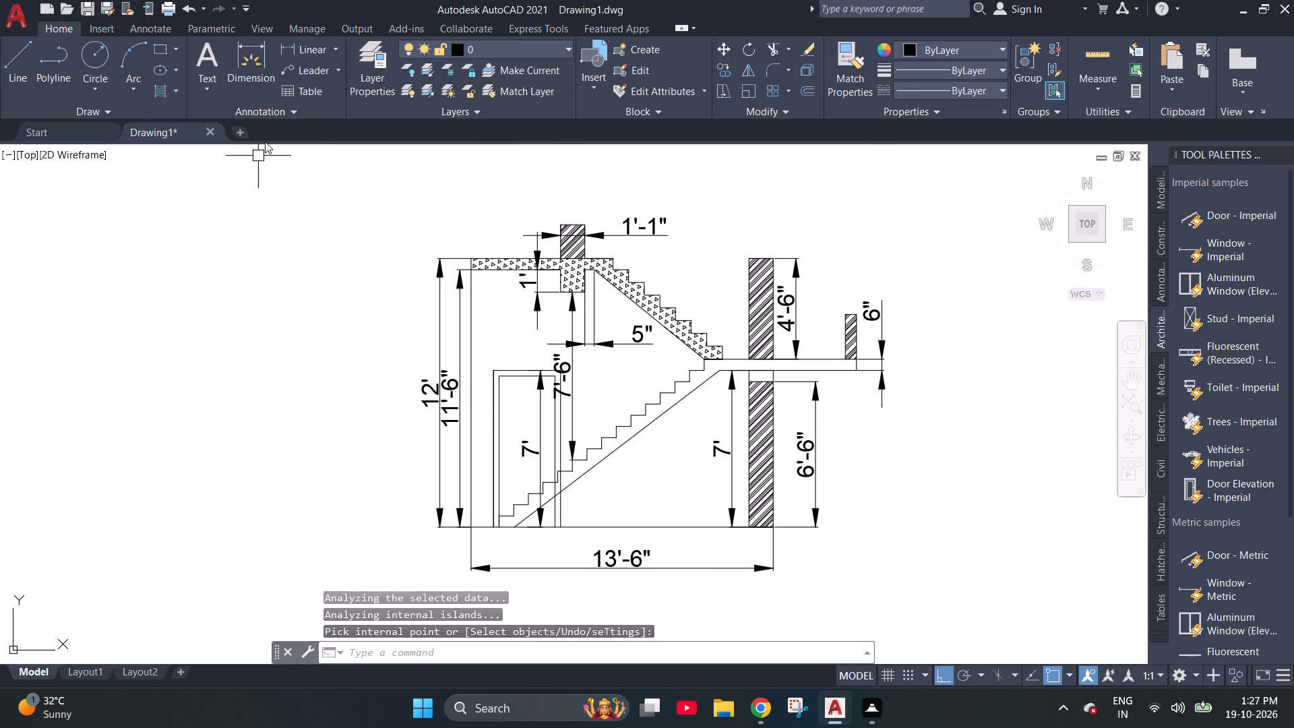
Hatch the lowest steps of the lower stair flight, up to the door frame line, with the TRIANG pattern.
text(h)
key(space)
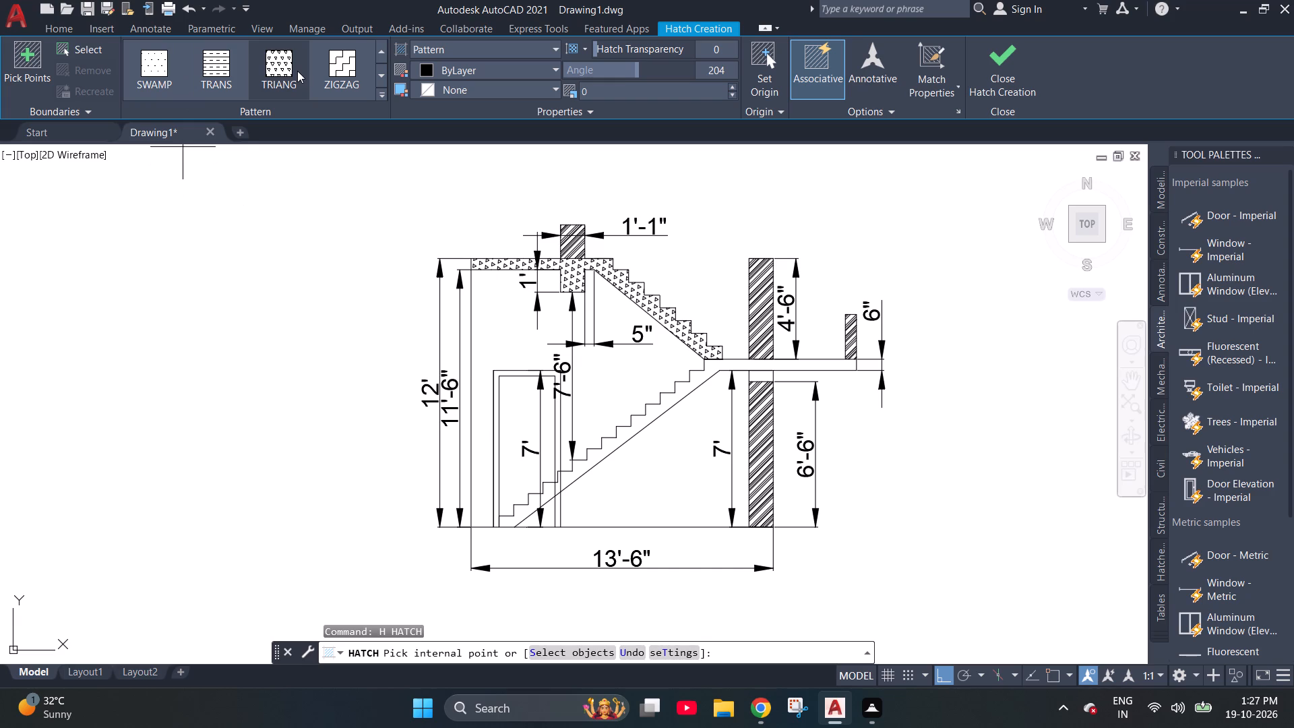
click(282, 67)
scroll(592, 506, up, 3)
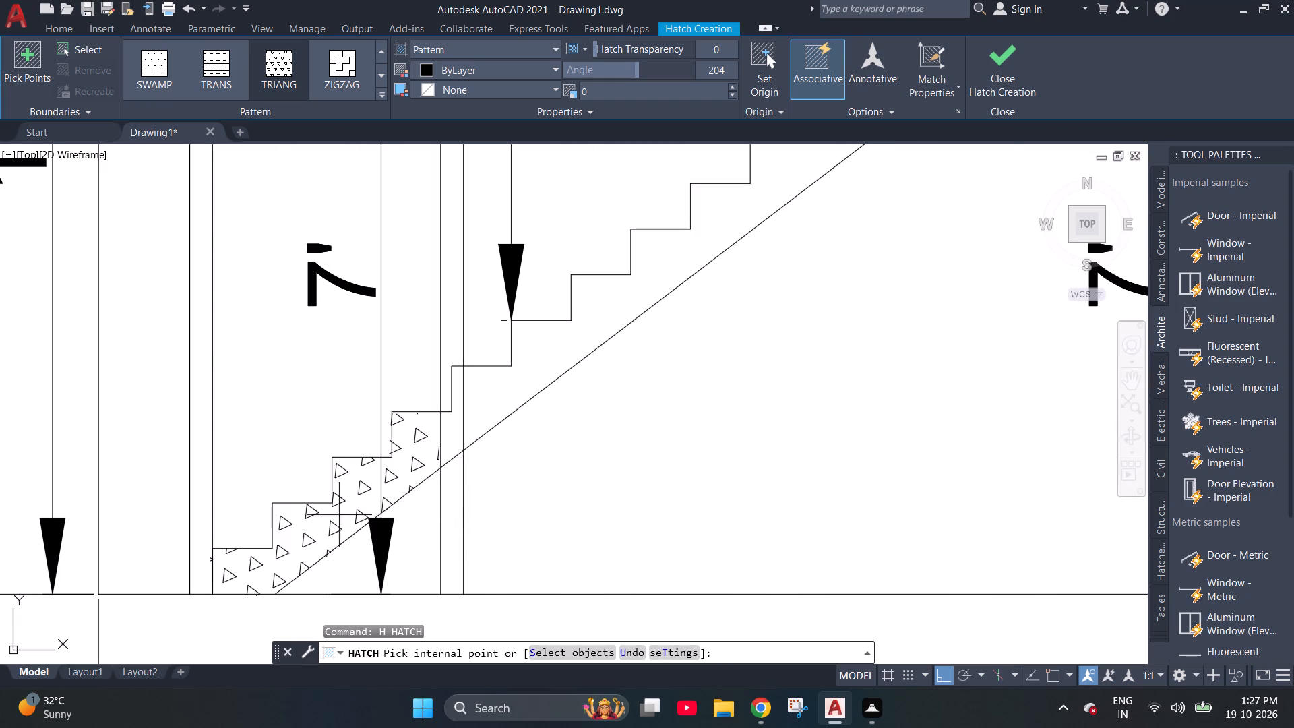
click(318, 528)
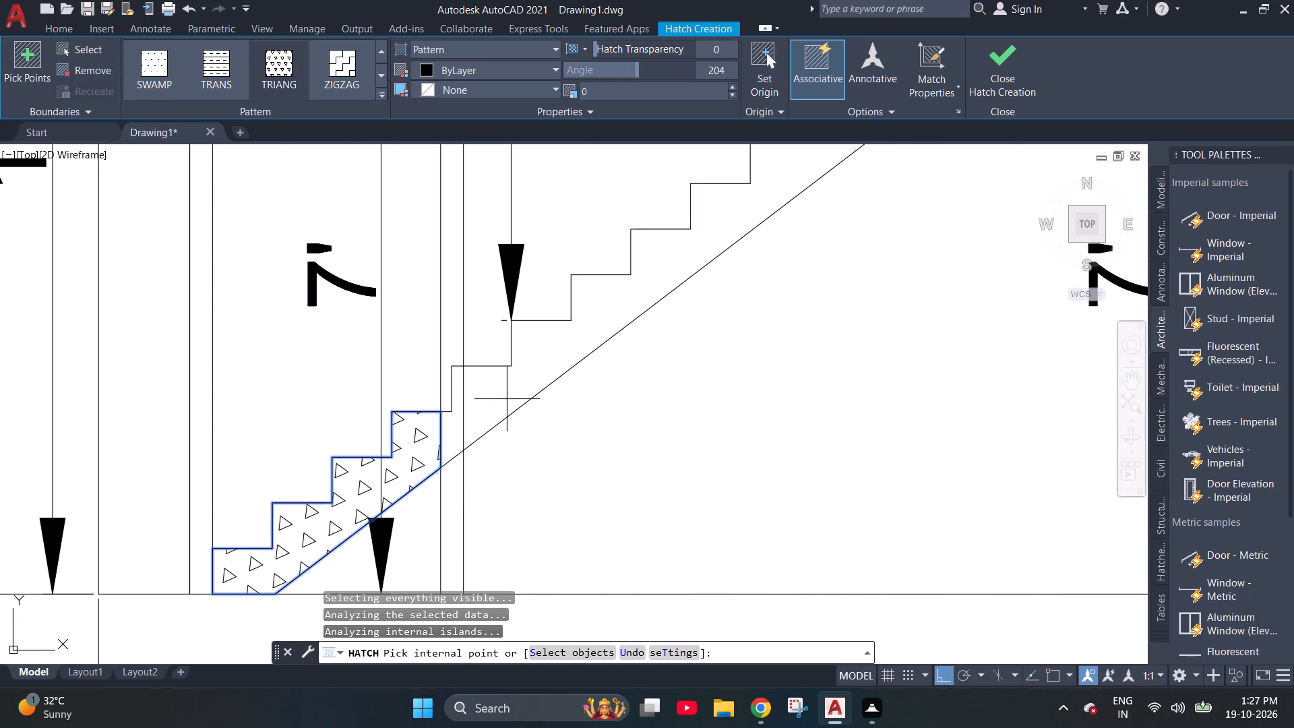
click(518, 381)
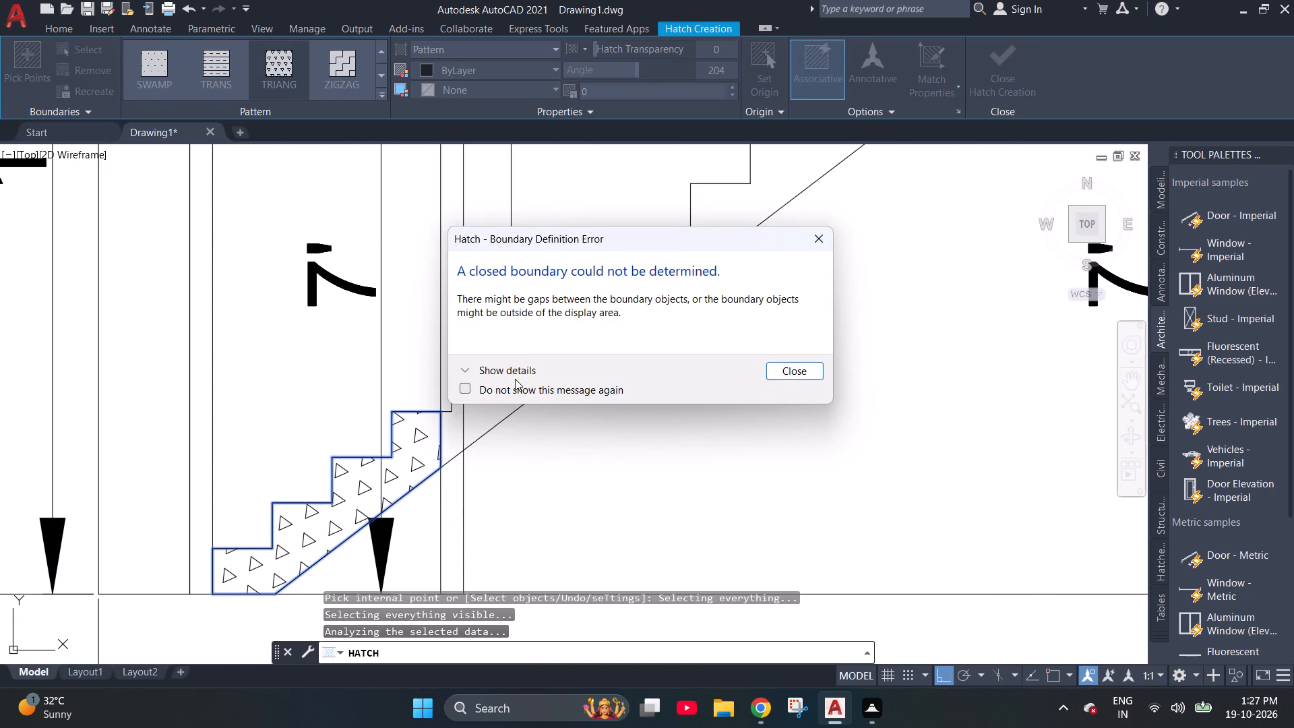
key(space)
Examine the lower stair flight and landing slab outlines for gaps in the hatch boundary.
scroll(282, 493, down, 2)
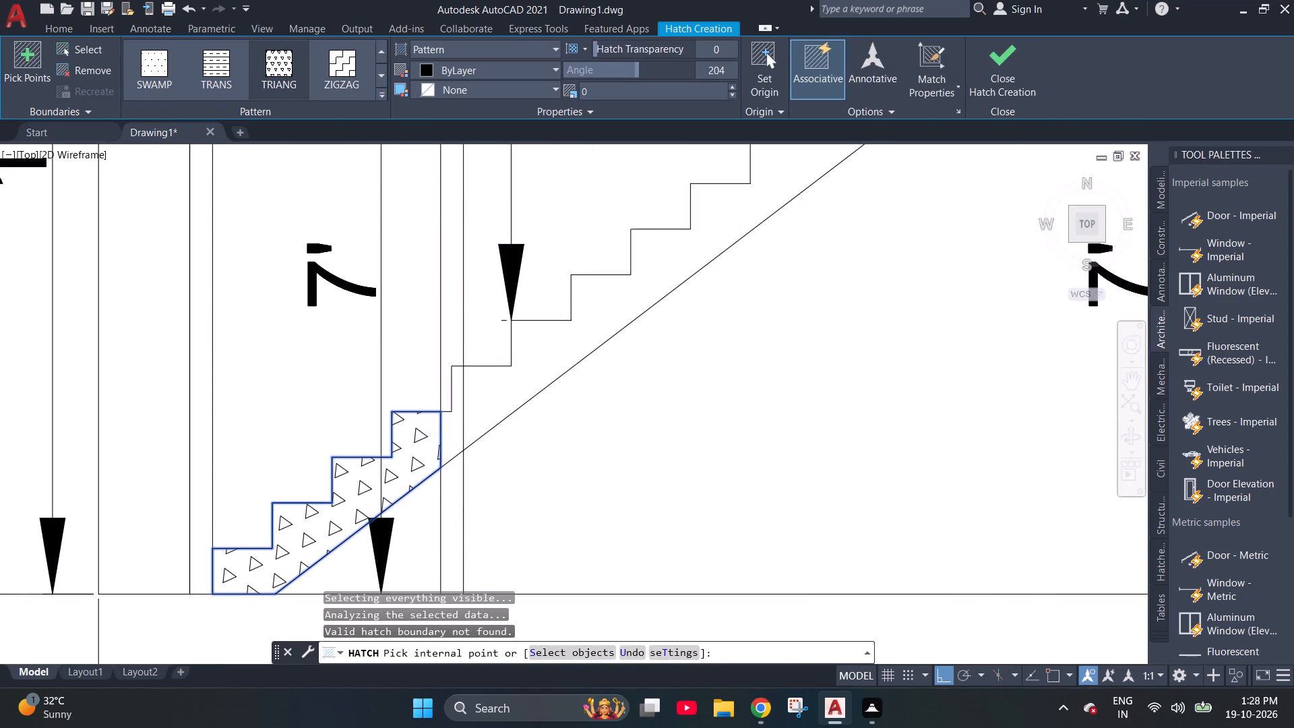
scroll(317, 477, down, 1)
scroll(611, 247, up, 4)
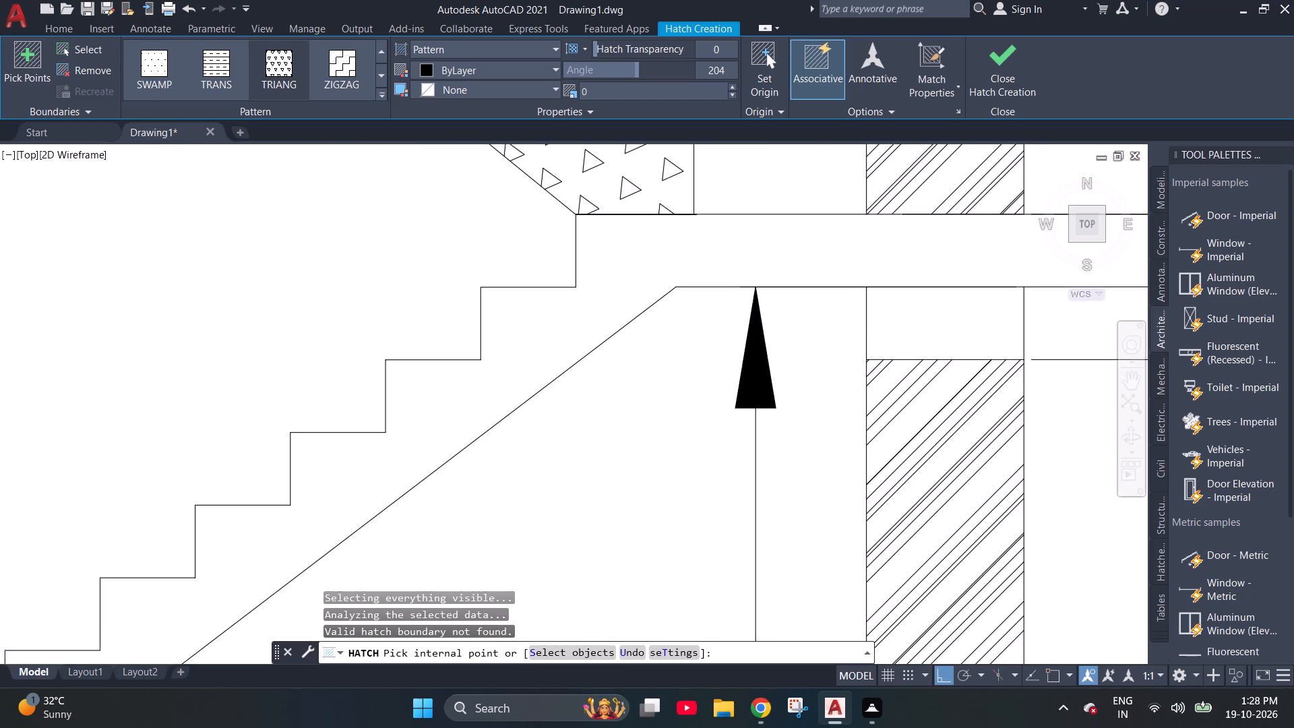
scroll(567, 307, down, 3)
scroll(834, 254, up, 2)
scroll(762, 295, down, 1)
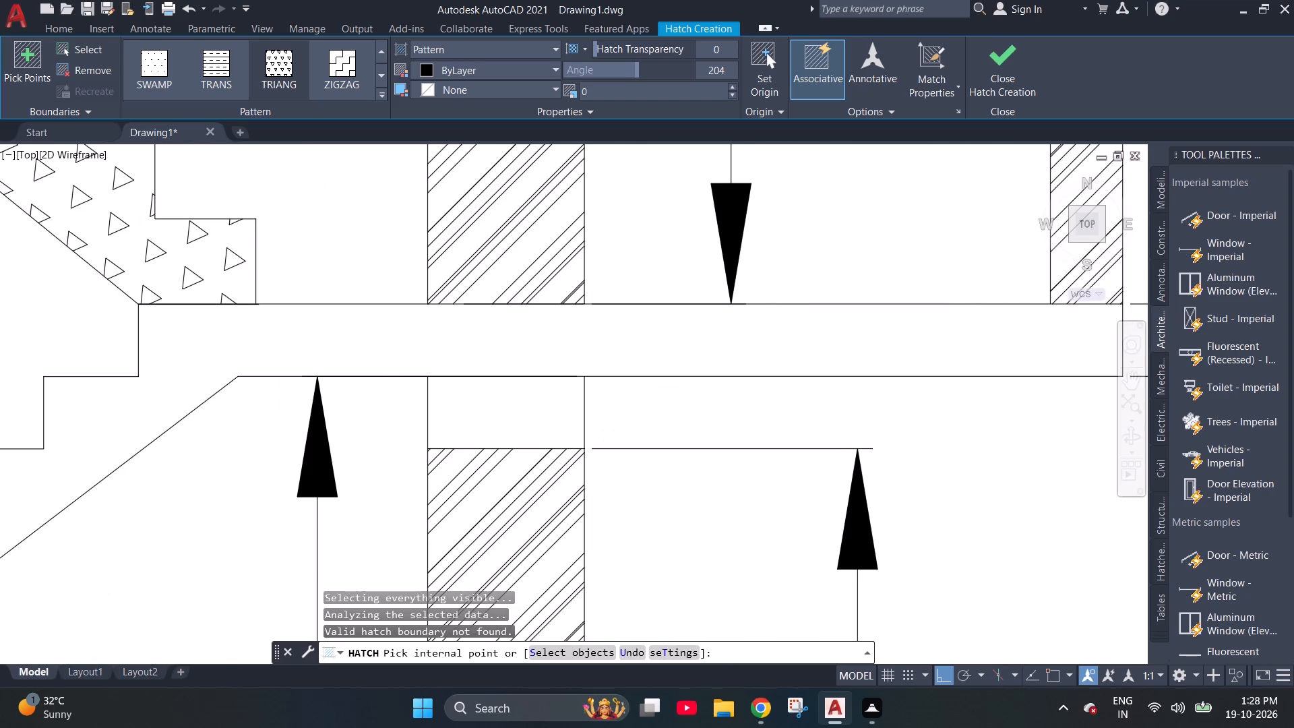
scroll(1003, 340, up, 3)
scroll(962, 385, up, 2)
scroll(962, 385, down, 6)
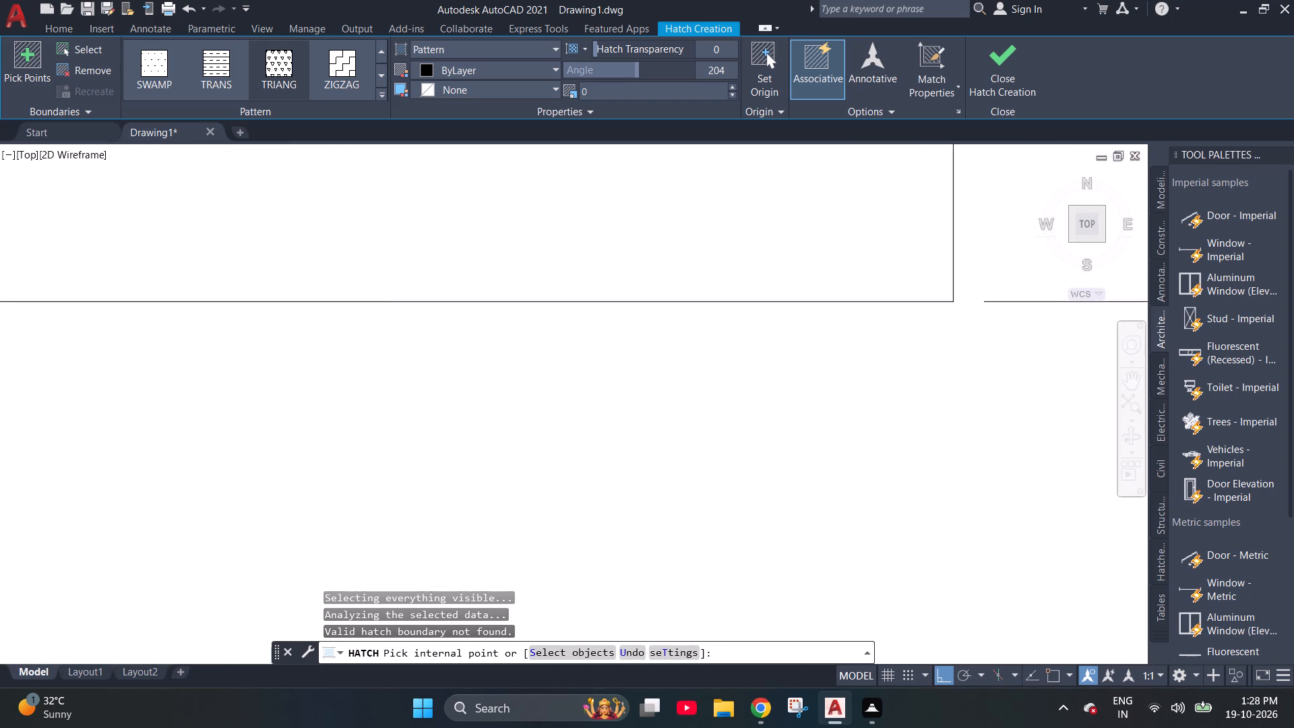
scroll(962, 385, down, 1)
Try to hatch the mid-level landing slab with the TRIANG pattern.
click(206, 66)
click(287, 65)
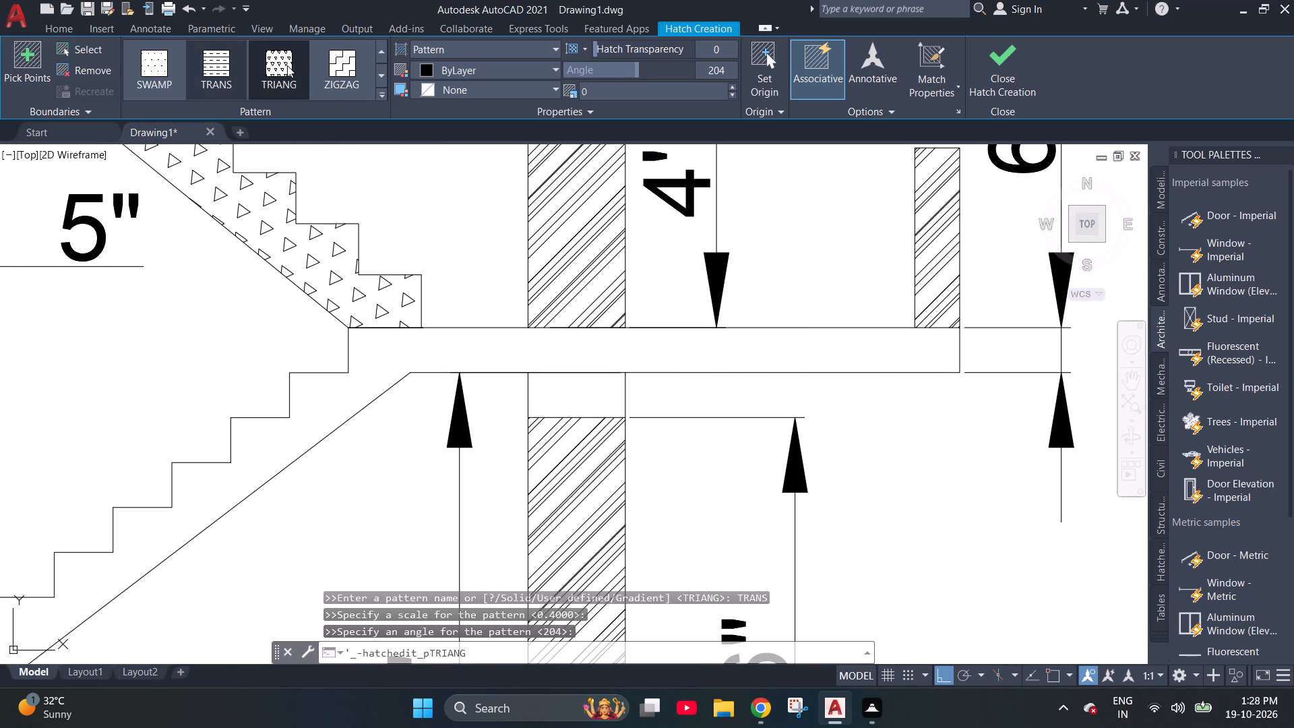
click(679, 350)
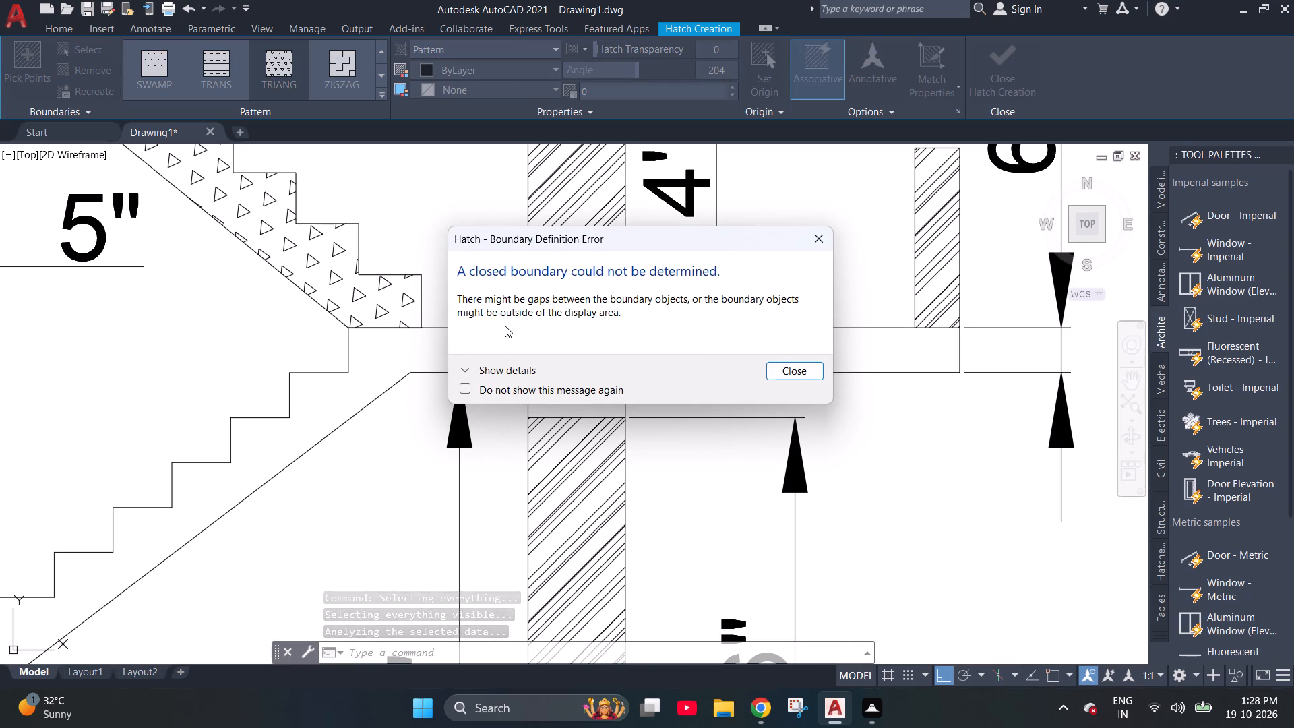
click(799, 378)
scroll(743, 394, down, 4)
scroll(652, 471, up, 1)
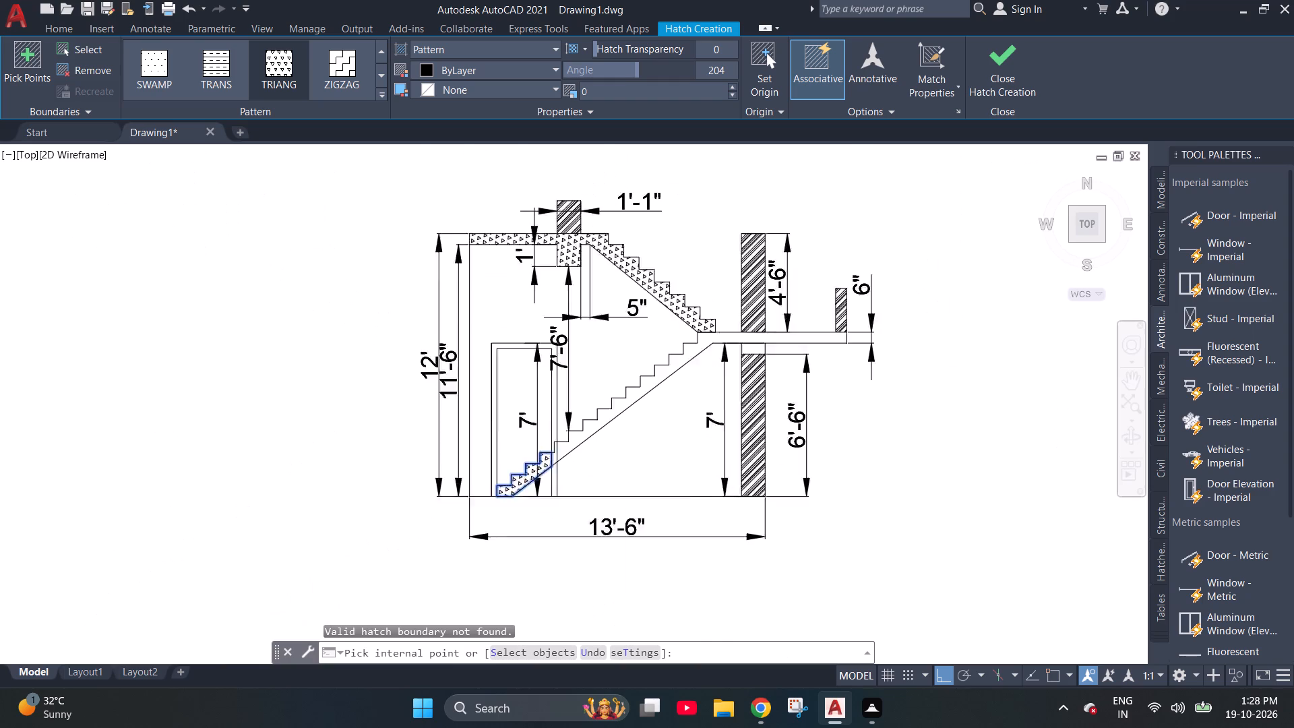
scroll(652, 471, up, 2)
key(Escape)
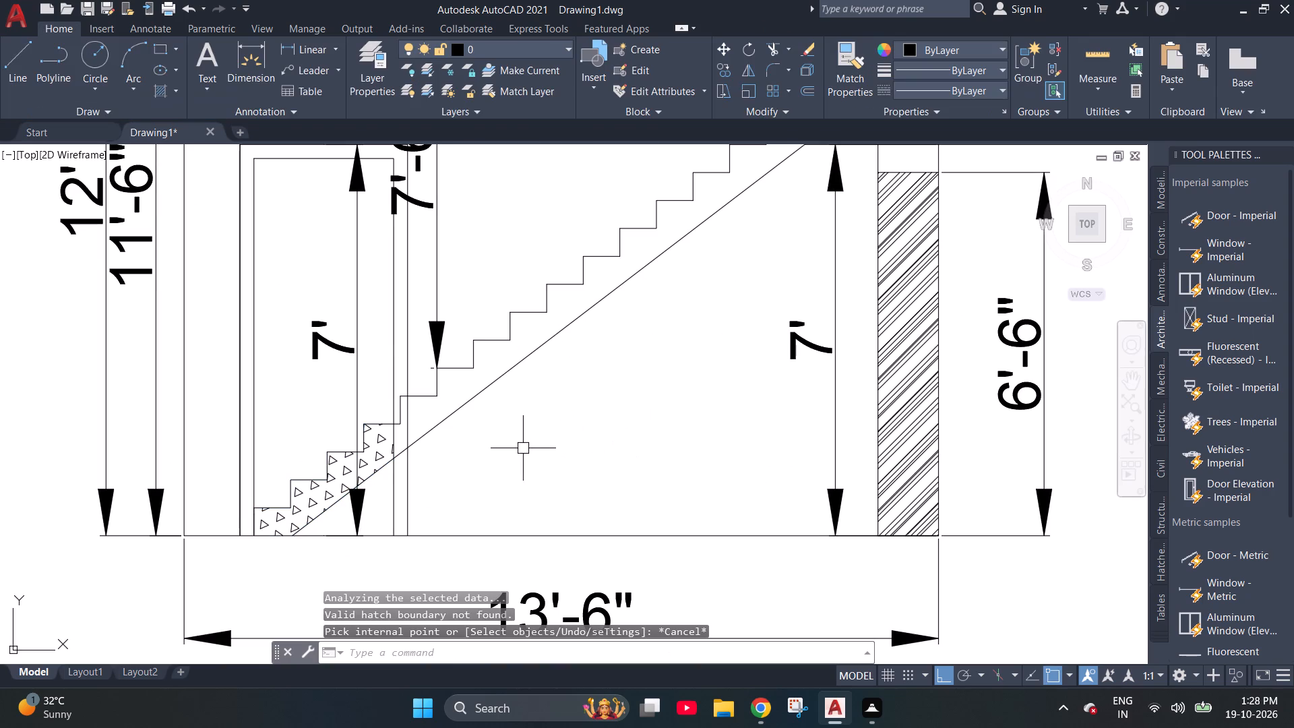
Run Join again on every object in the drawing.
key(ctrl+a)
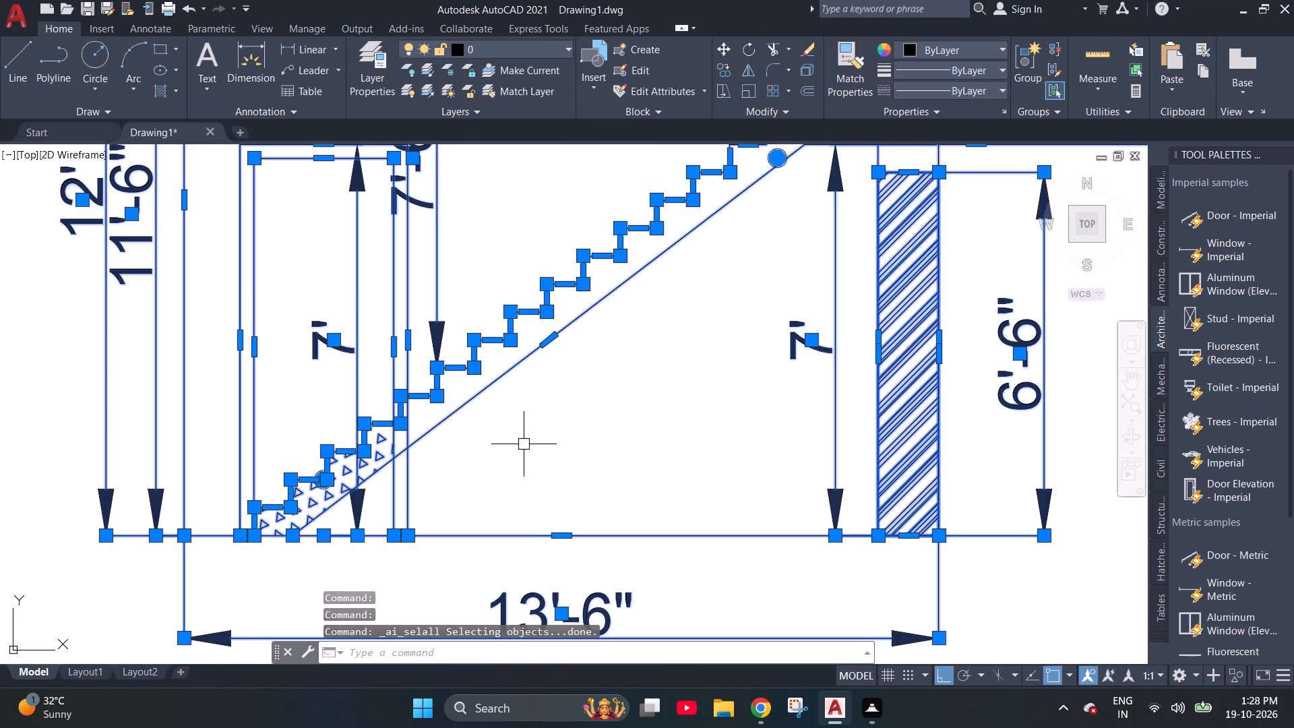
key(j)
key(Return)
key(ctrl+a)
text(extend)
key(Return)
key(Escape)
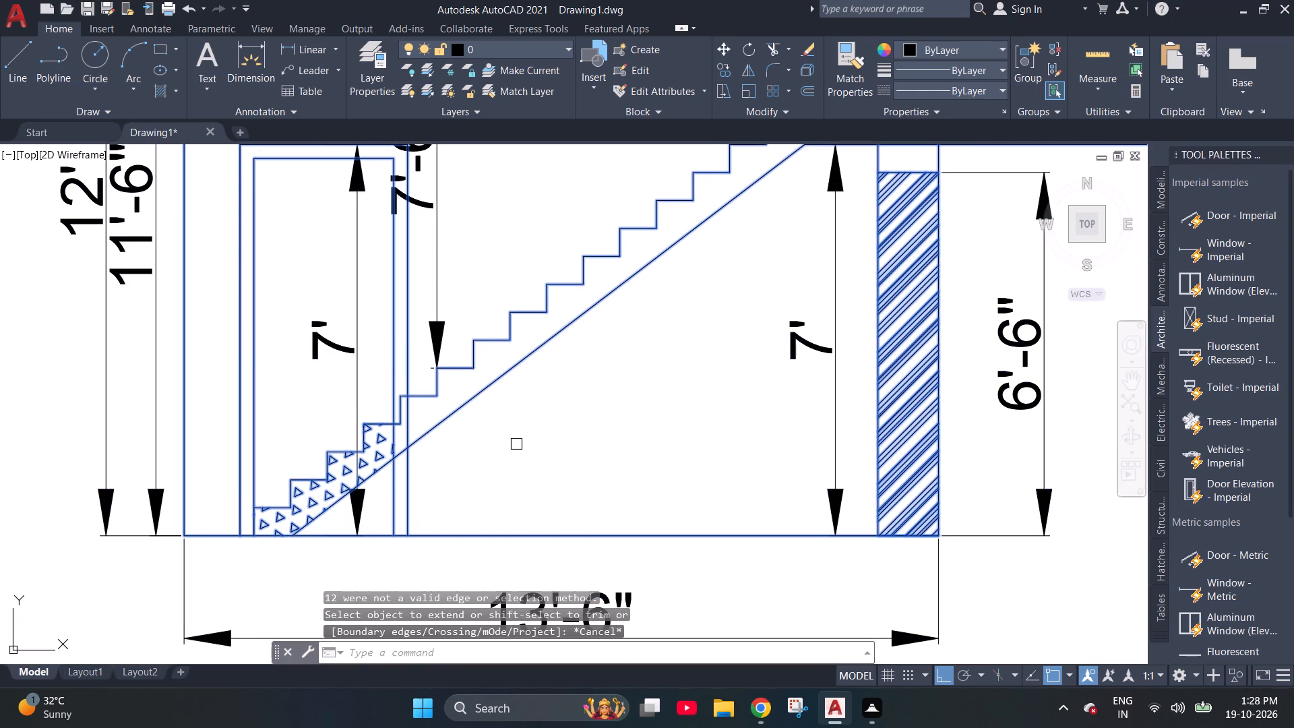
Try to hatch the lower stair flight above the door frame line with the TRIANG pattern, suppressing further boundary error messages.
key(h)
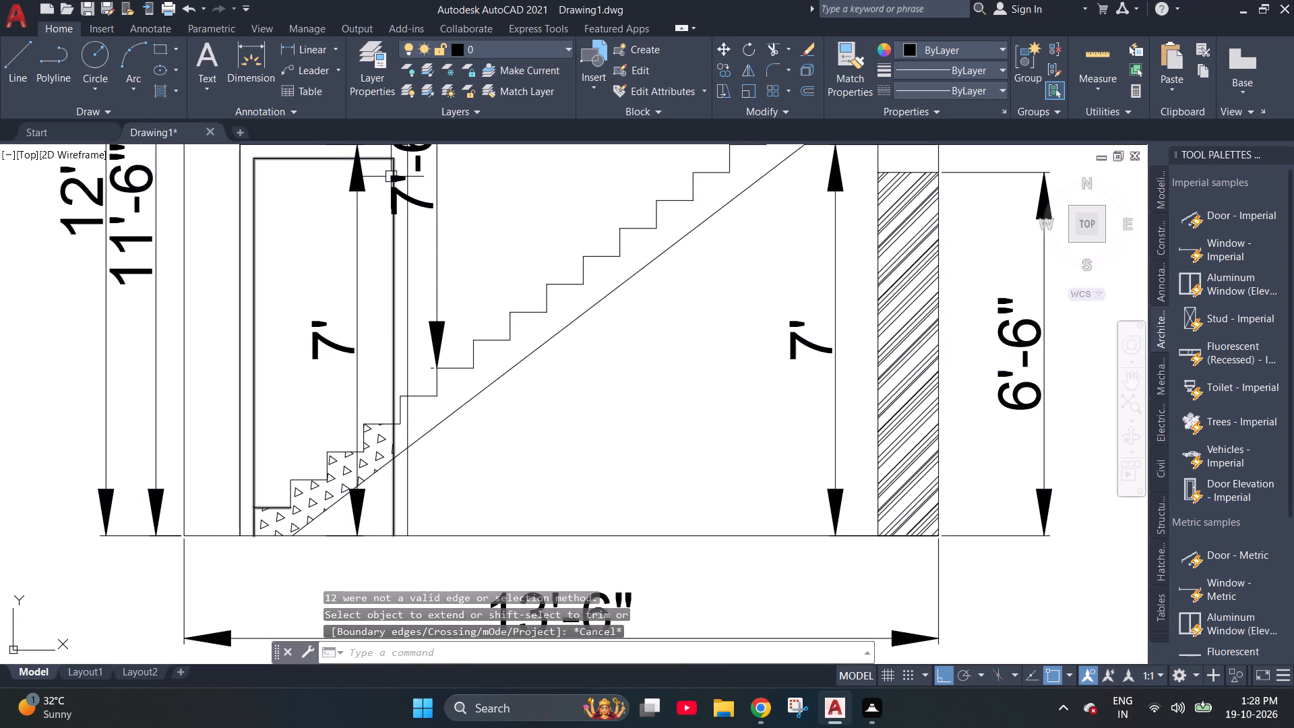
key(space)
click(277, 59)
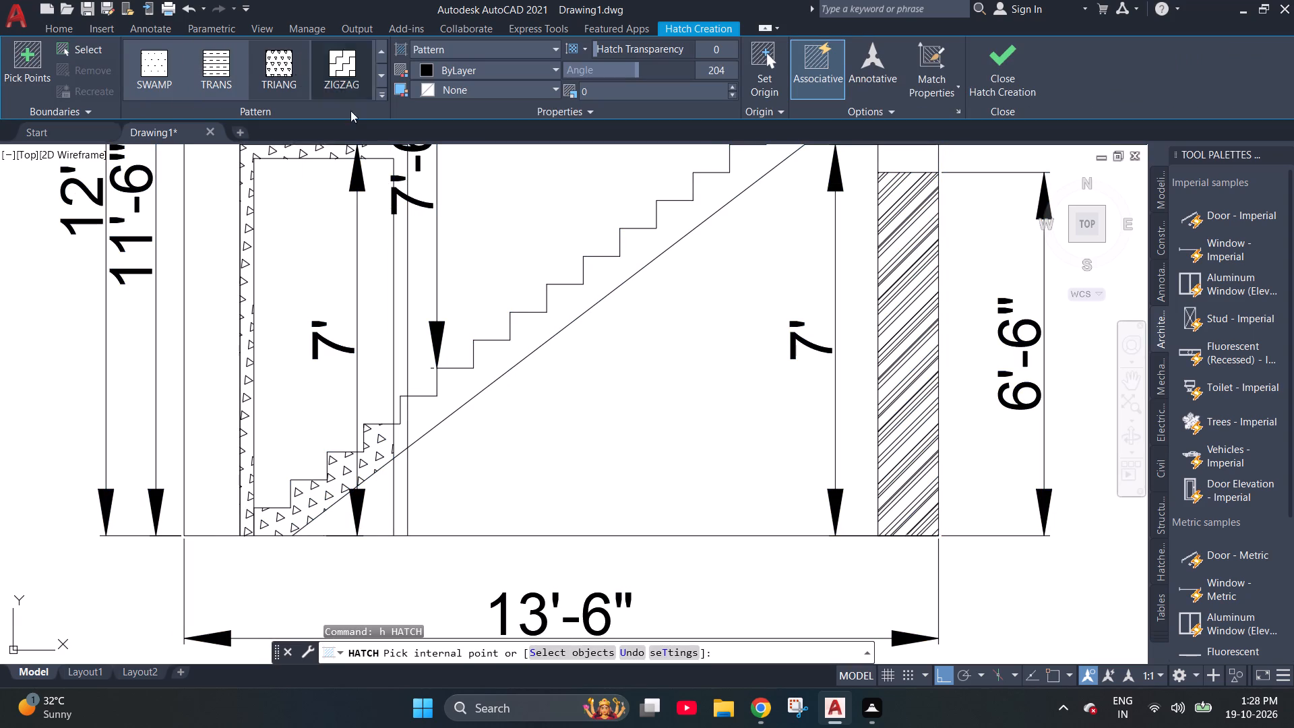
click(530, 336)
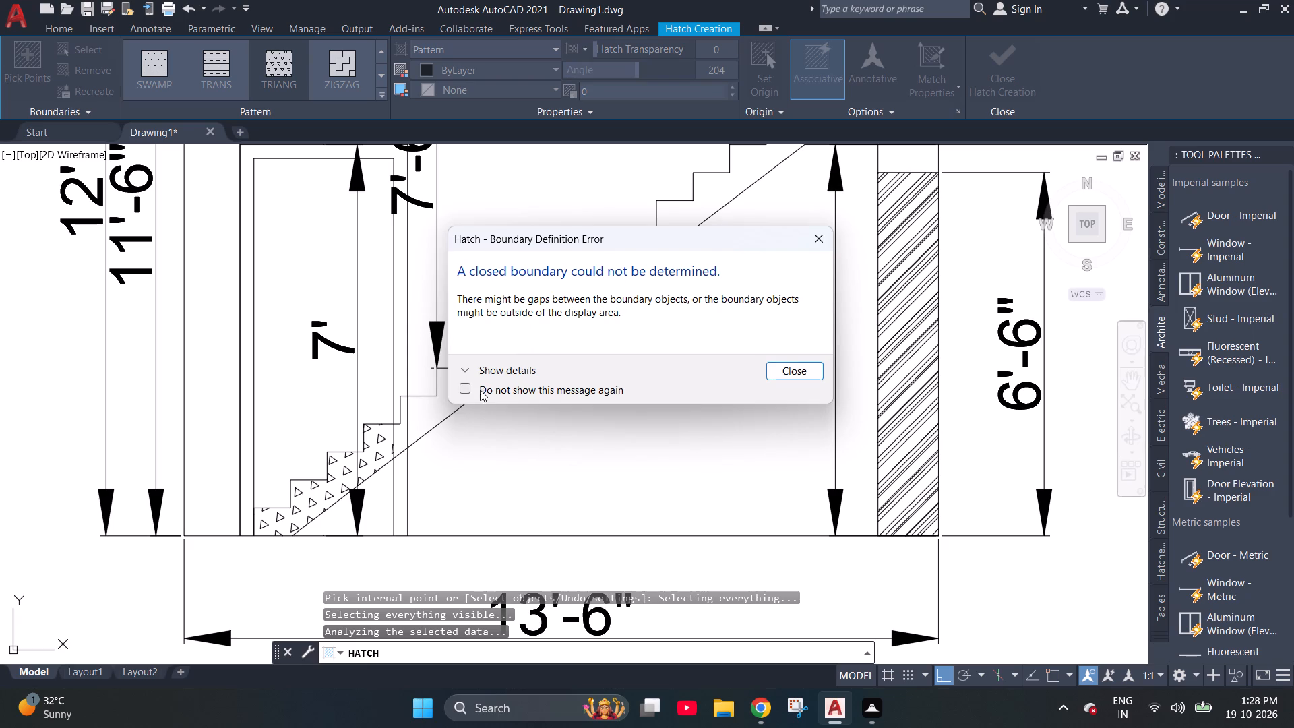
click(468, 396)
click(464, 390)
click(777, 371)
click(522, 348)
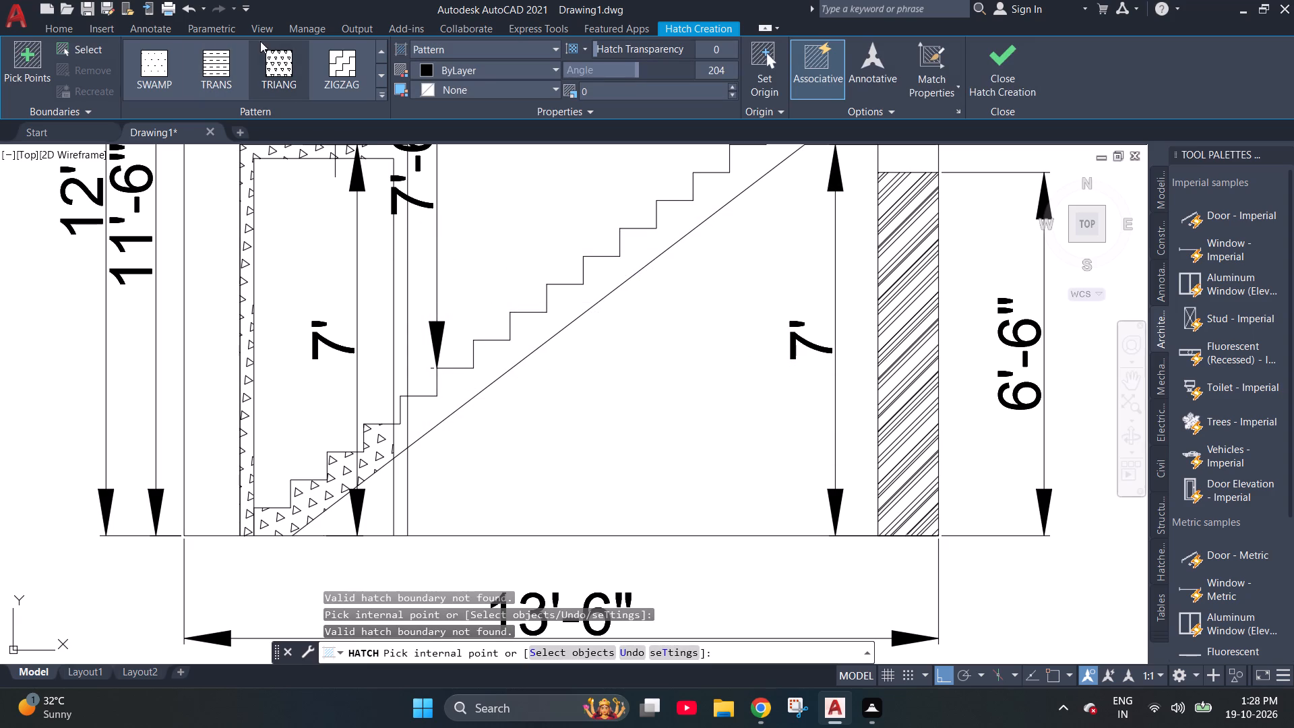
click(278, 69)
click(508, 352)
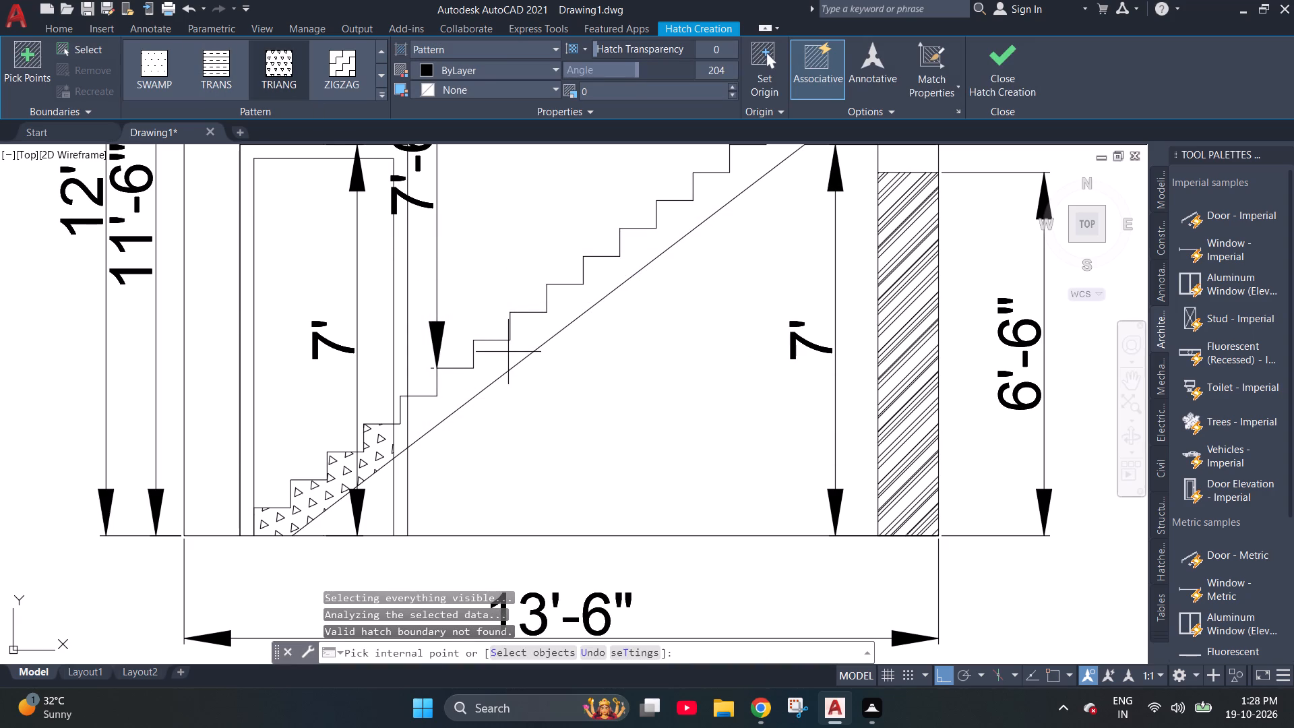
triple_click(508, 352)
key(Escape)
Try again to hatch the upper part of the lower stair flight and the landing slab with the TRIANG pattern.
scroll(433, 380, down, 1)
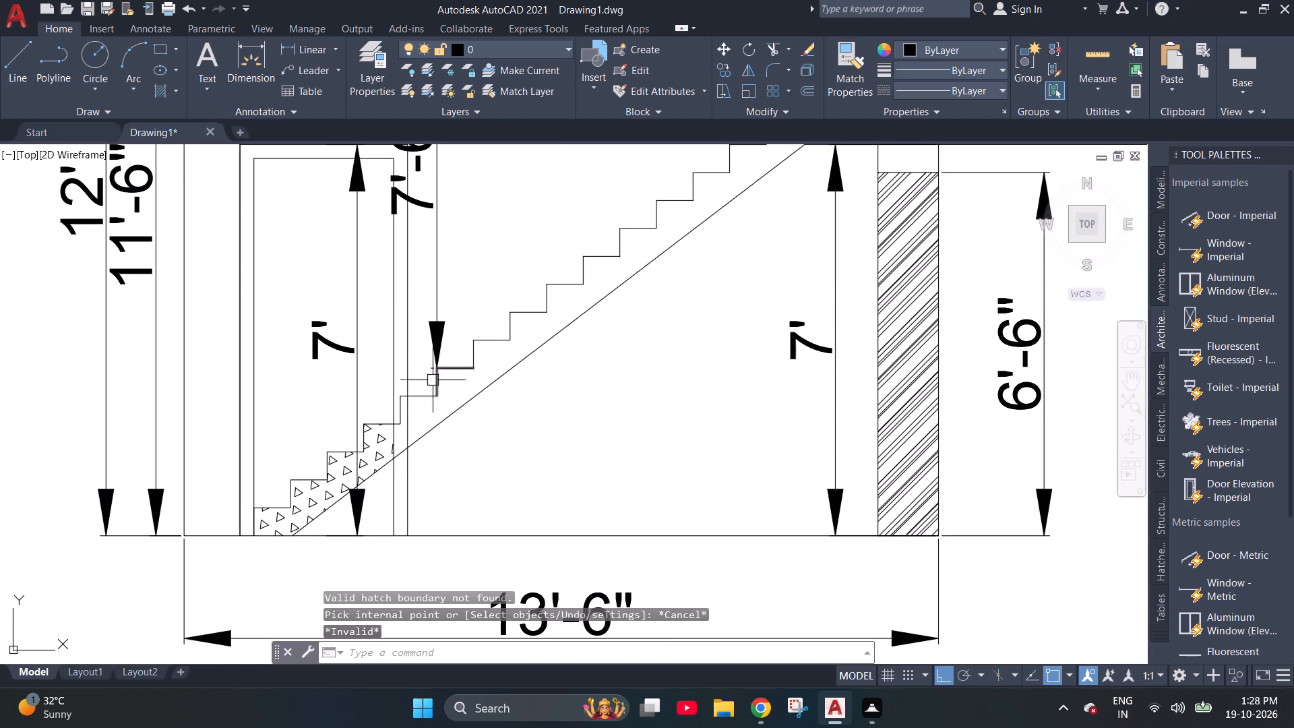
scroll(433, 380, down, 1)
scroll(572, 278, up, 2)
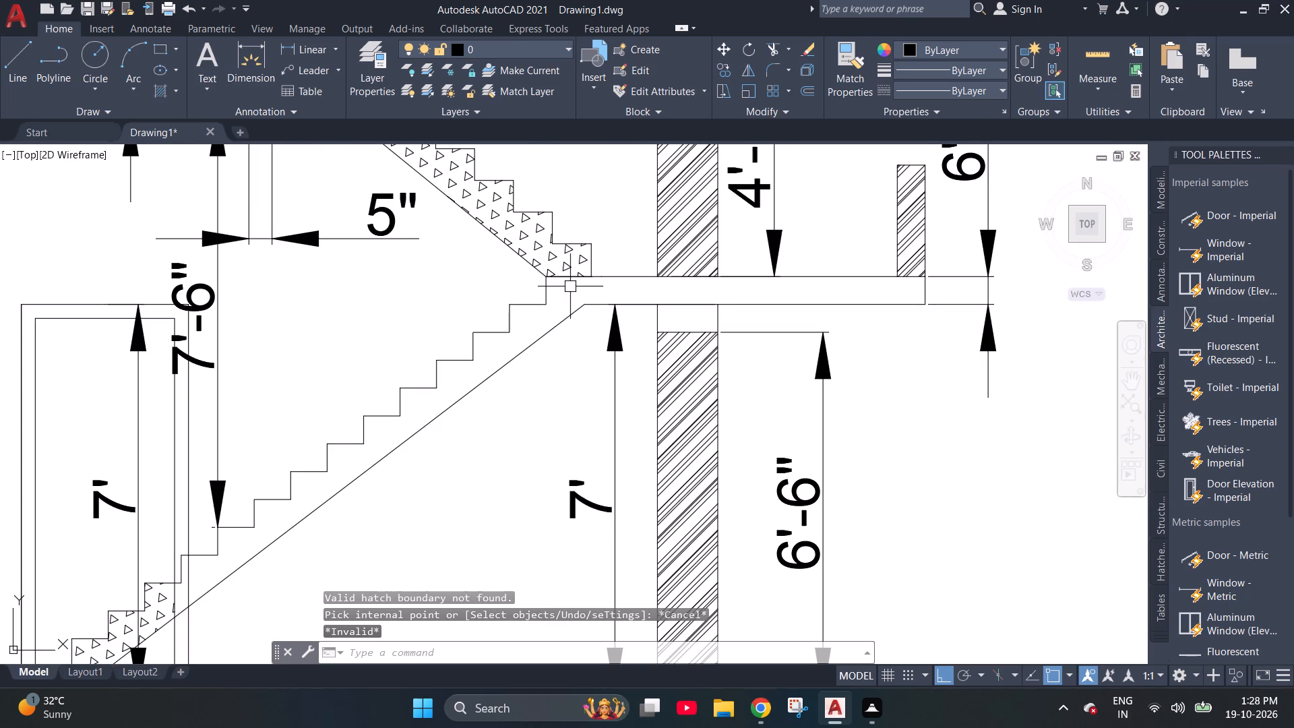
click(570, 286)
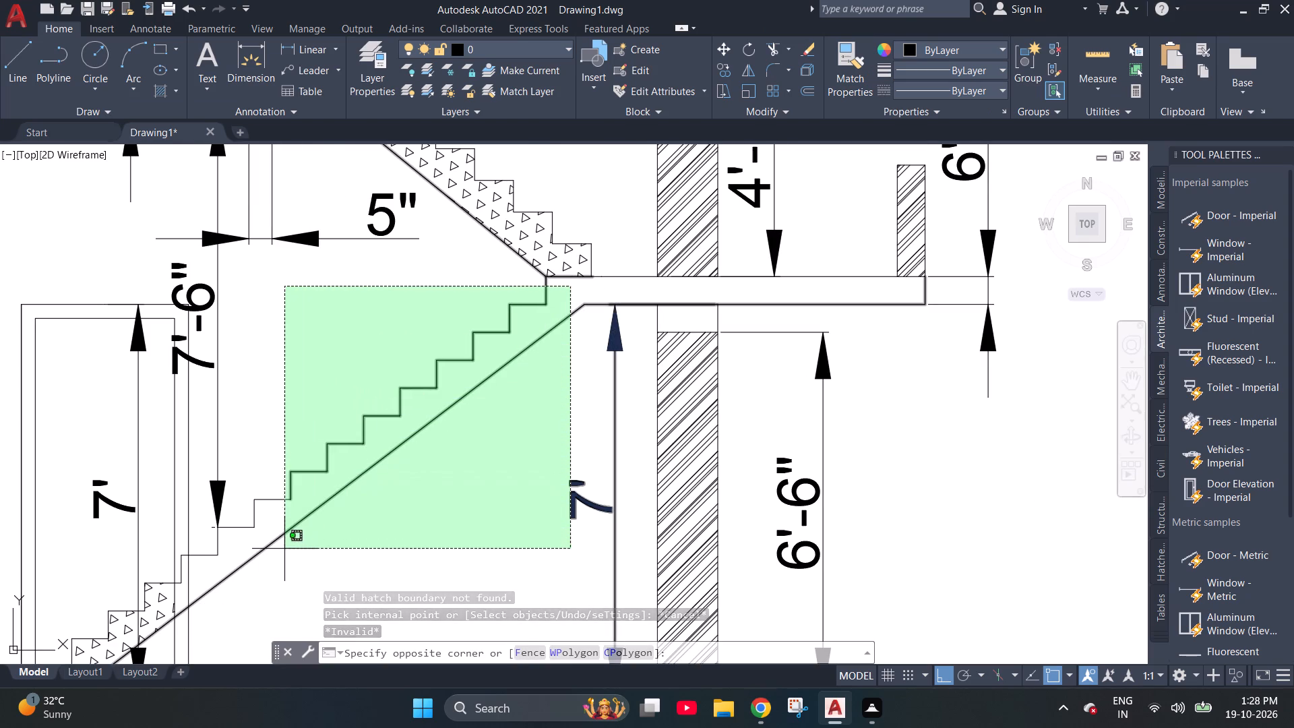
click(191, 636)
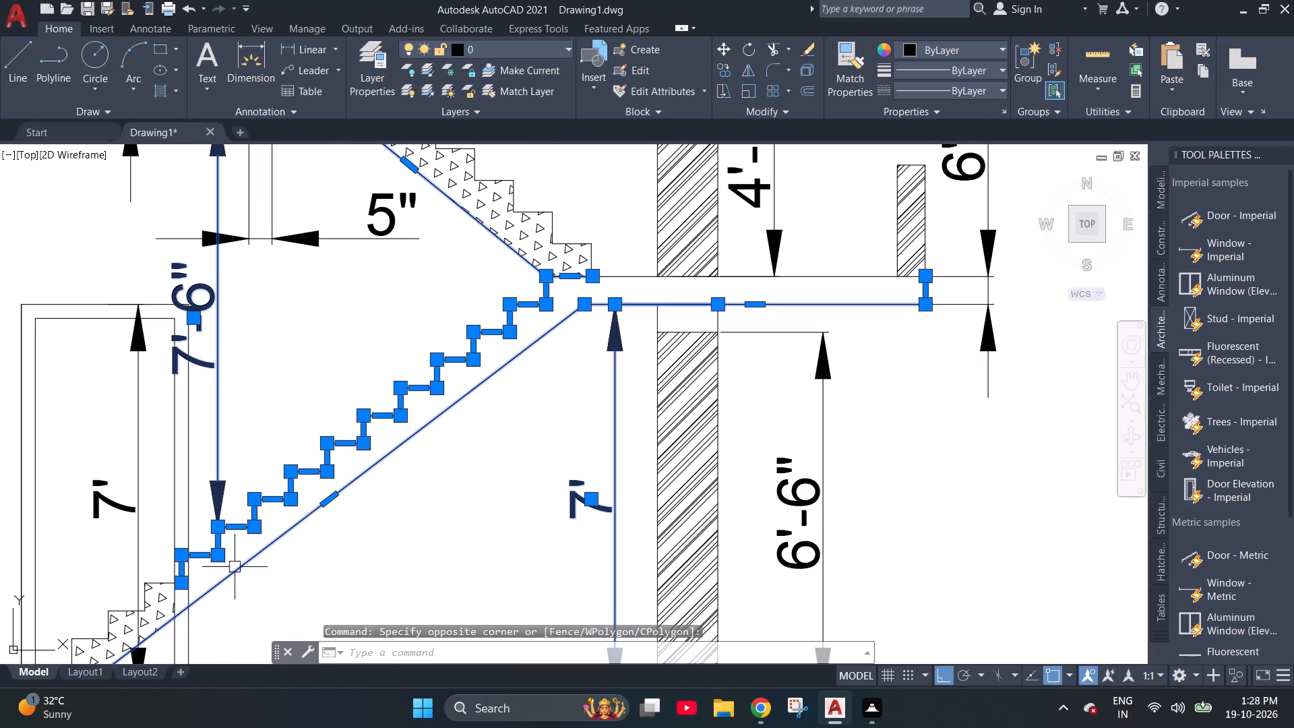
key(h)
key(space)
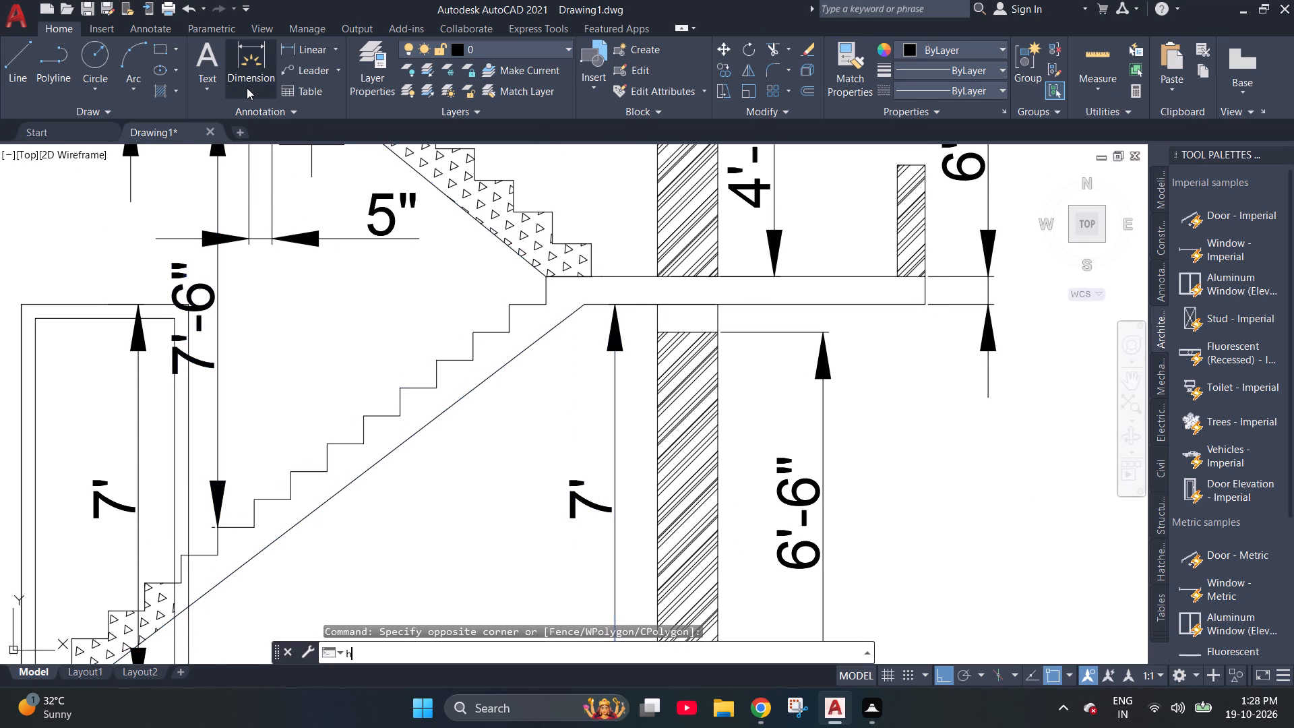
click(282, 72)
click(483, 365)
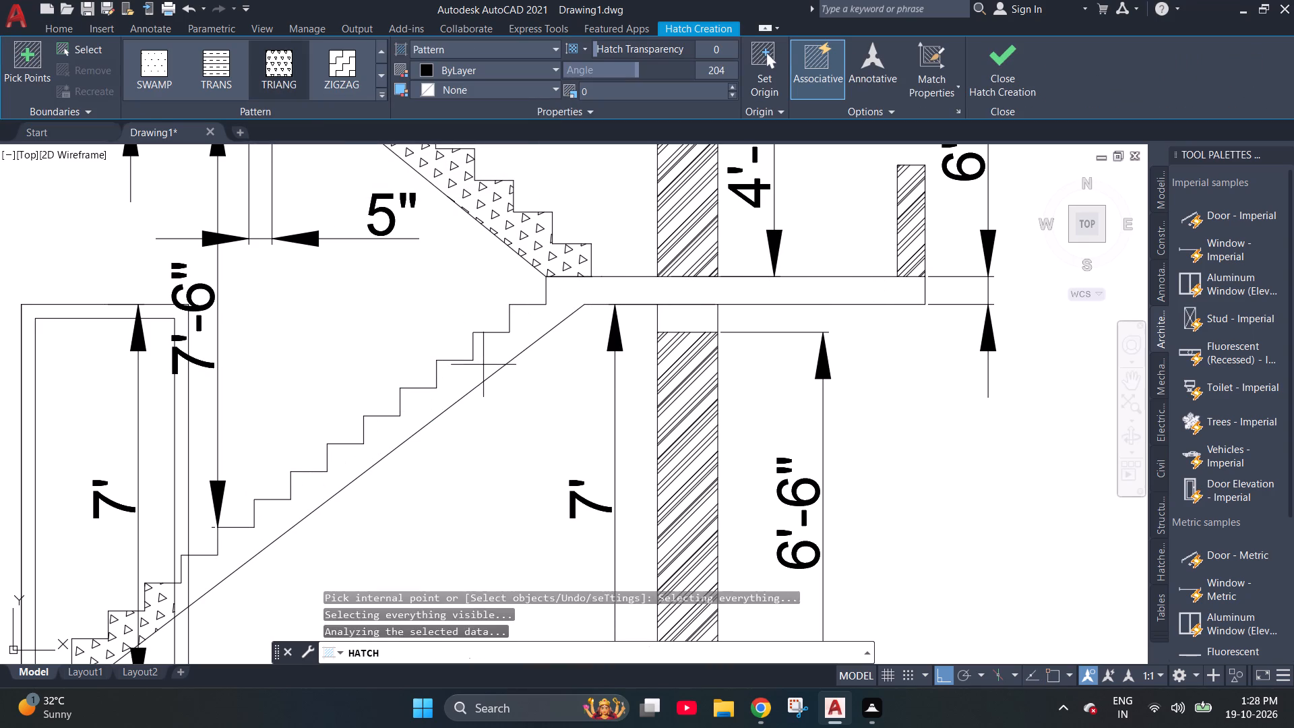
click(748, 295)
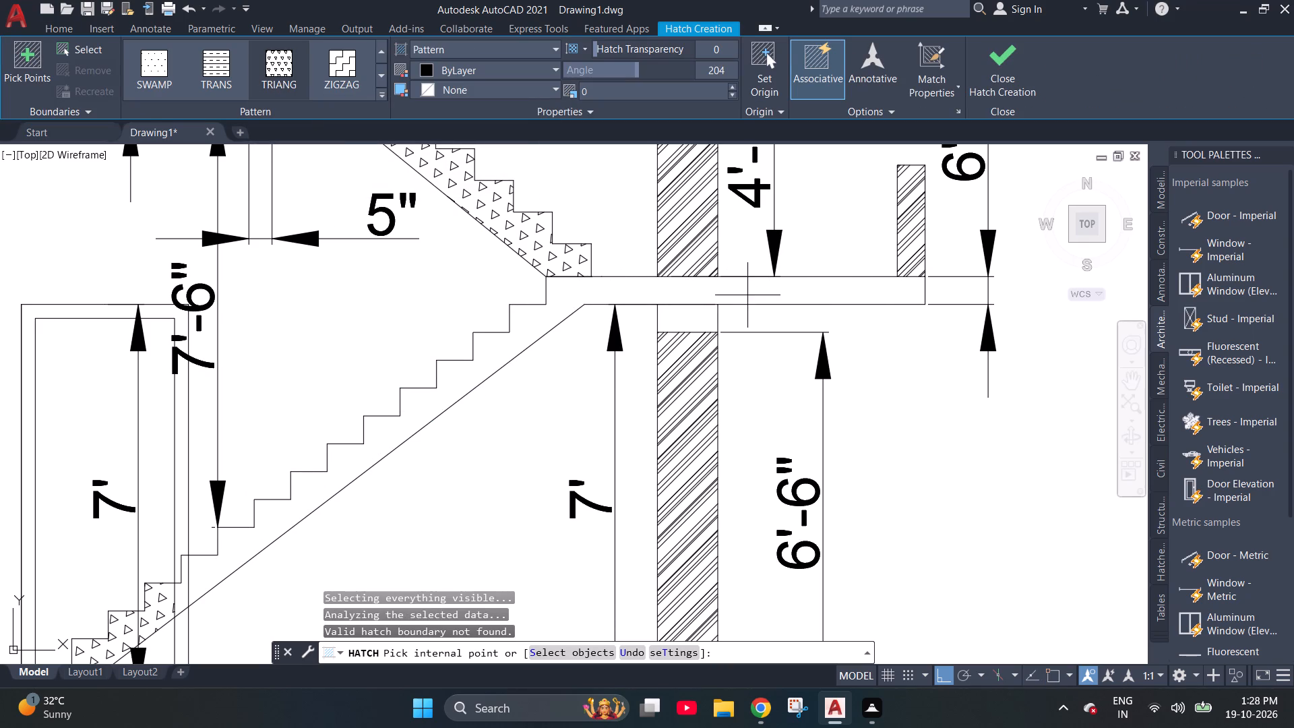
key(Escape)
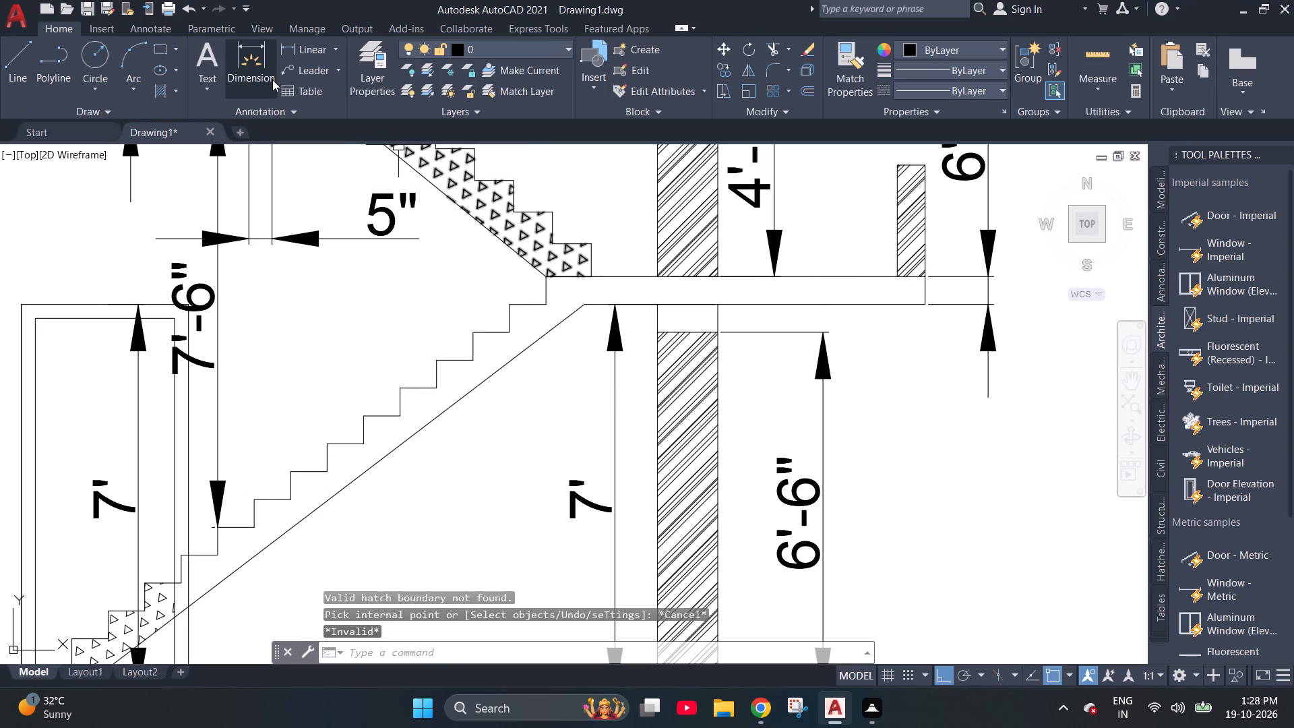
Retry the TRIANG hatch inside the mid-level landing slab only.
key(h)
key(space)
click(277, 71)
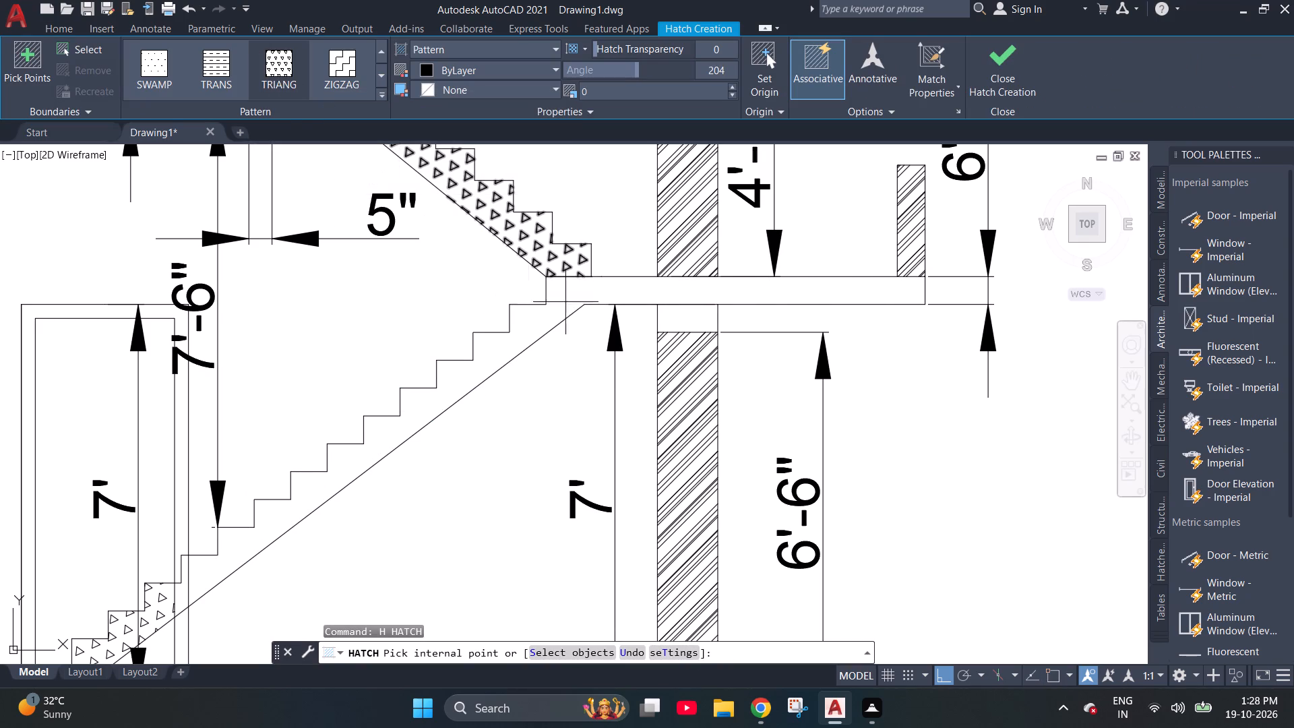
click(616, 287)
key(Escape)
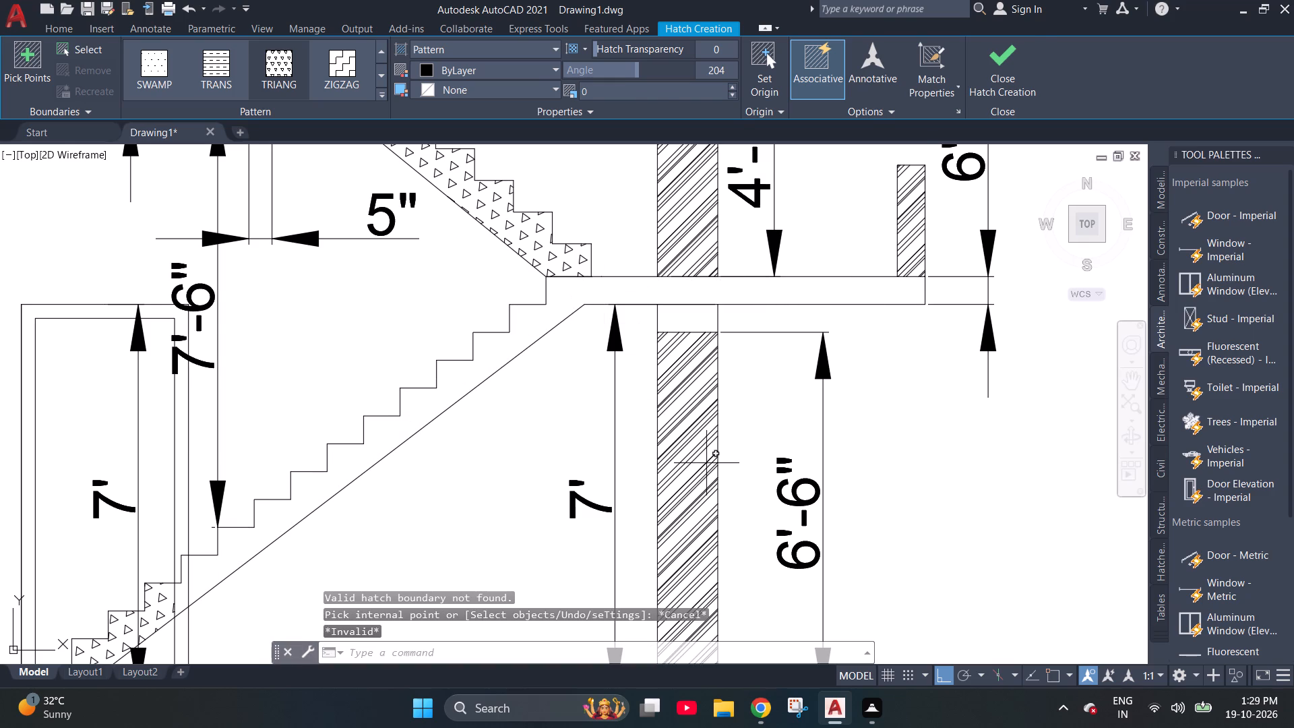
Switch the tool palettes to the hatch samples.
click(1161, 507)
click(1159, 473)
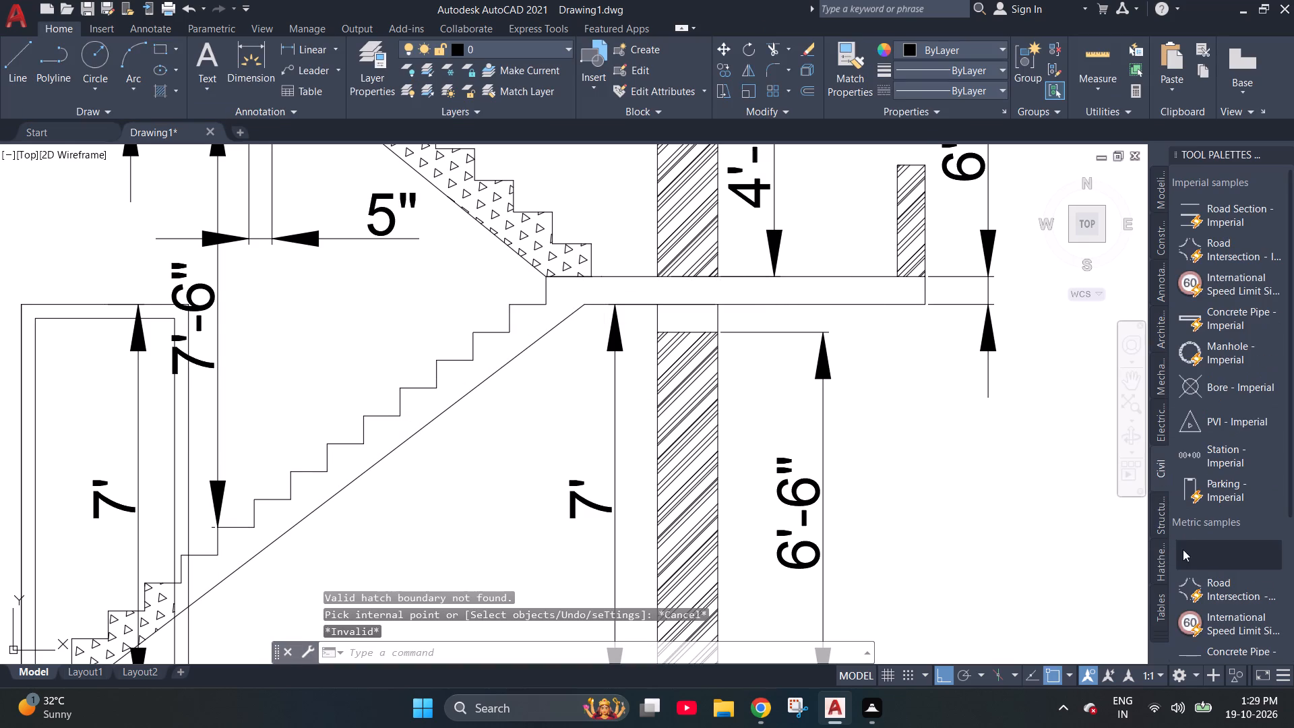
click(1167, 569)
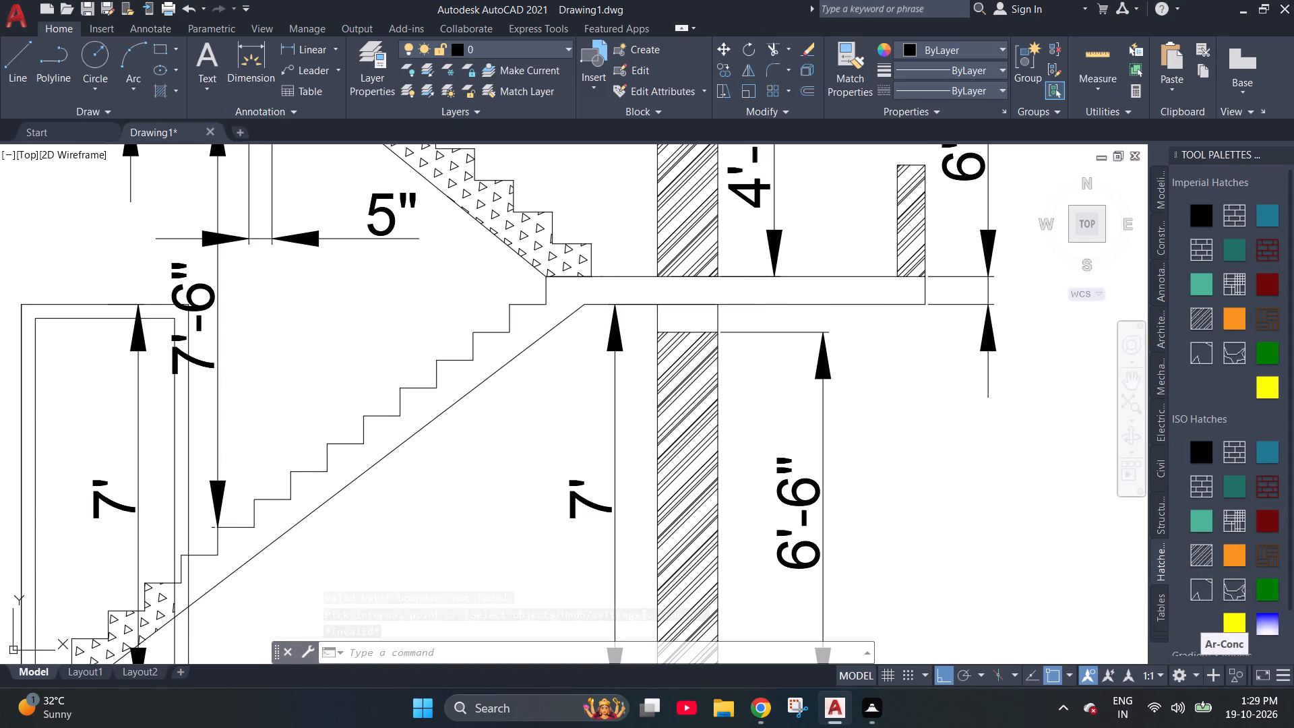
Examine the pattern and general properties of the Steel tool among the ISO hatches.
scroll(1231, 475, down, 1)
right_click(1202, 508)
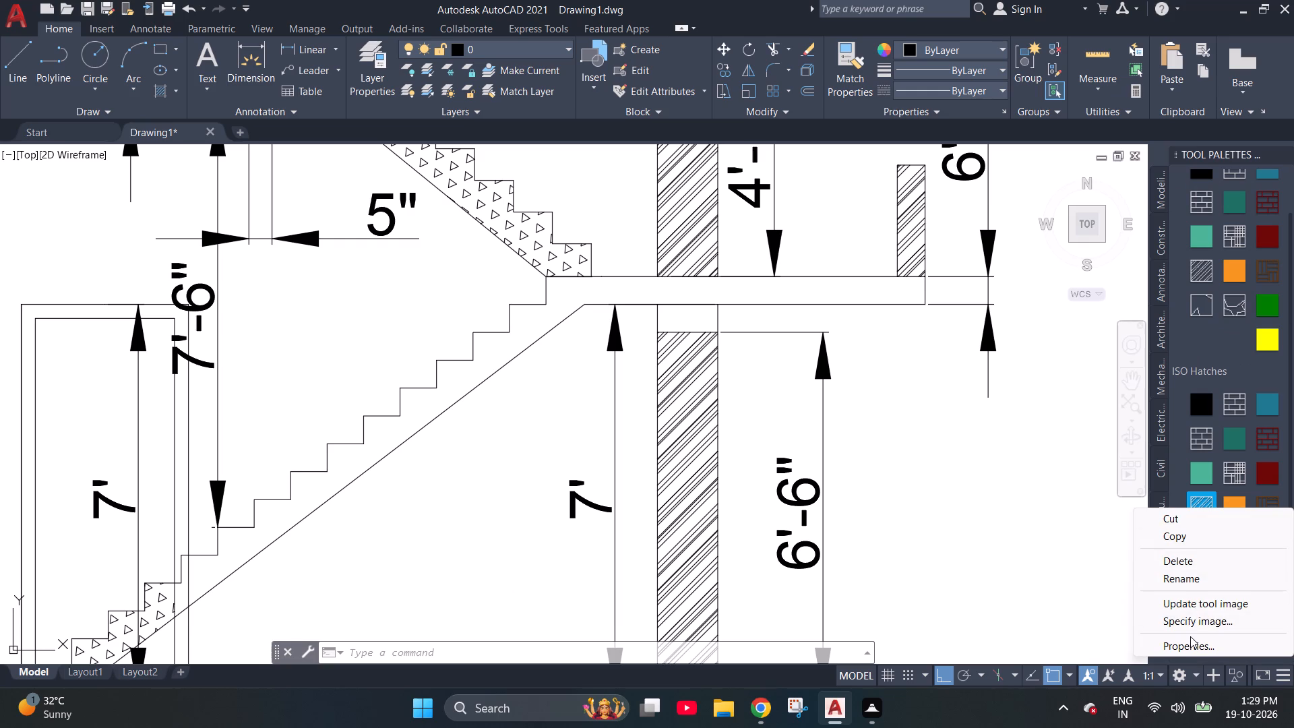
click(1190, 640)
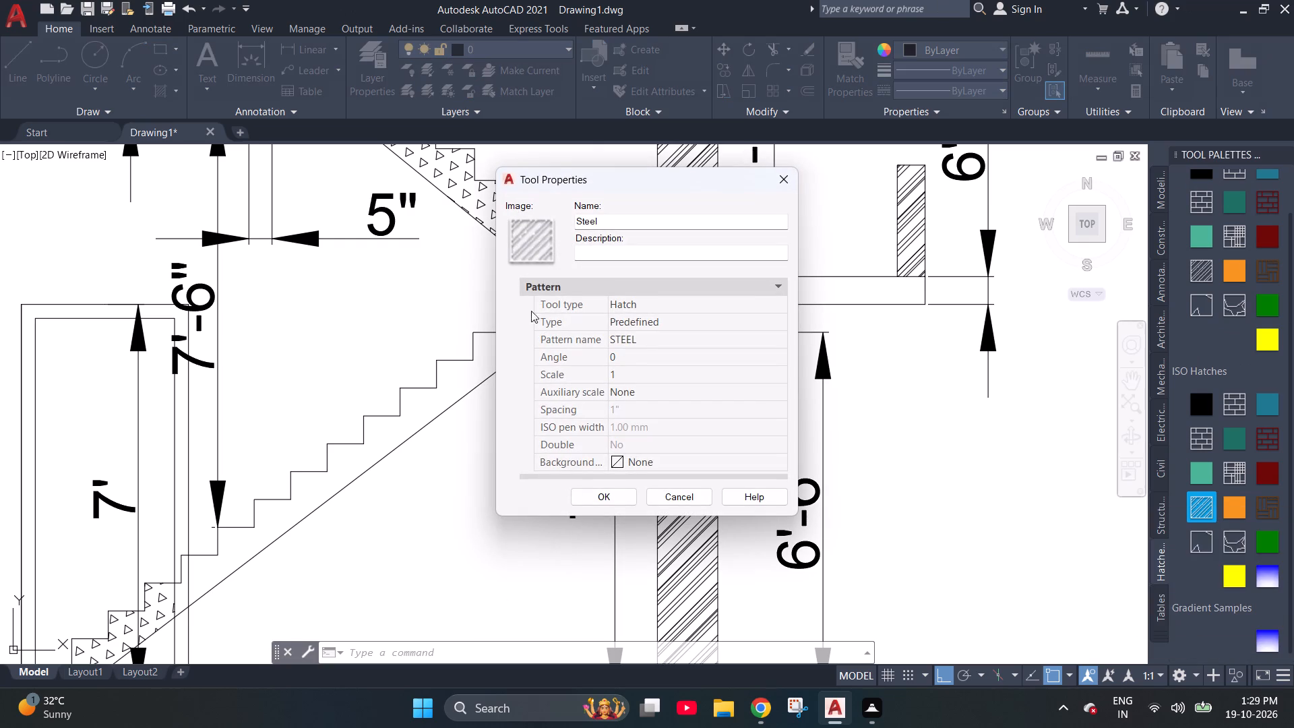
scroll(632, 336, down, 4)
click(659, 374)
click(660, 374)
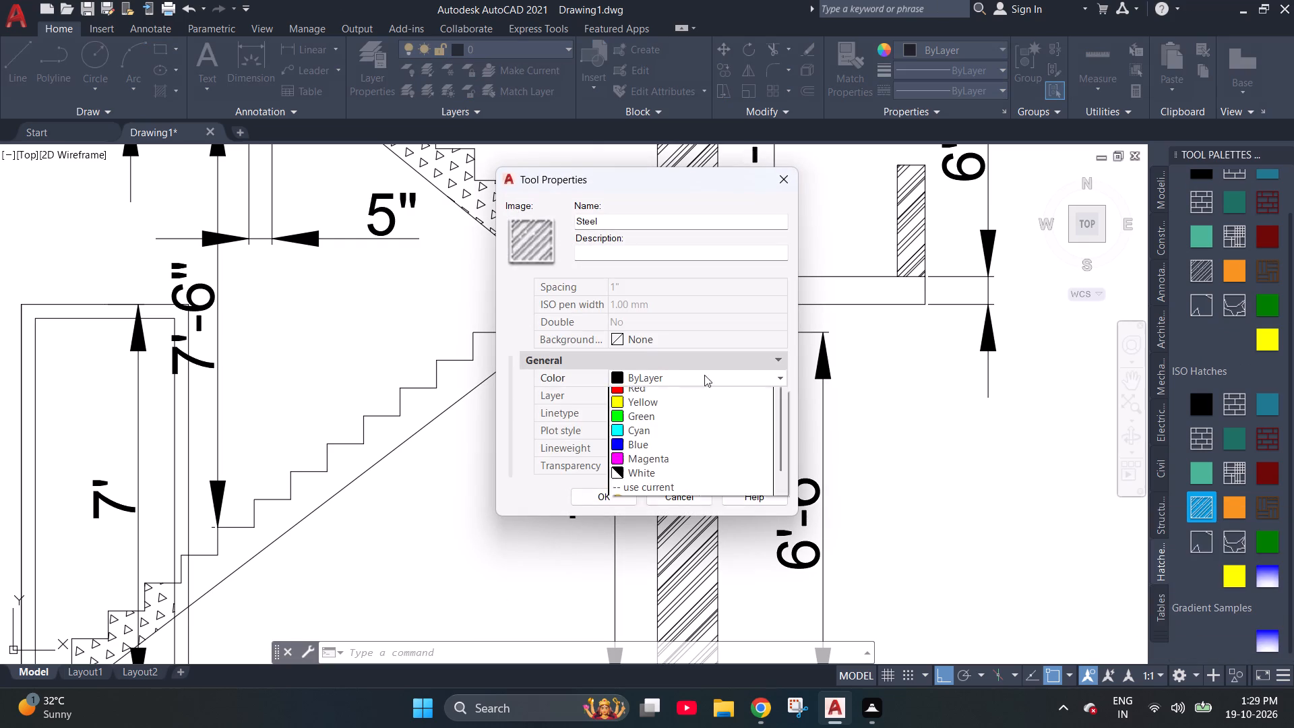
scroll(751, 374, down, 3)
click(782, 359)
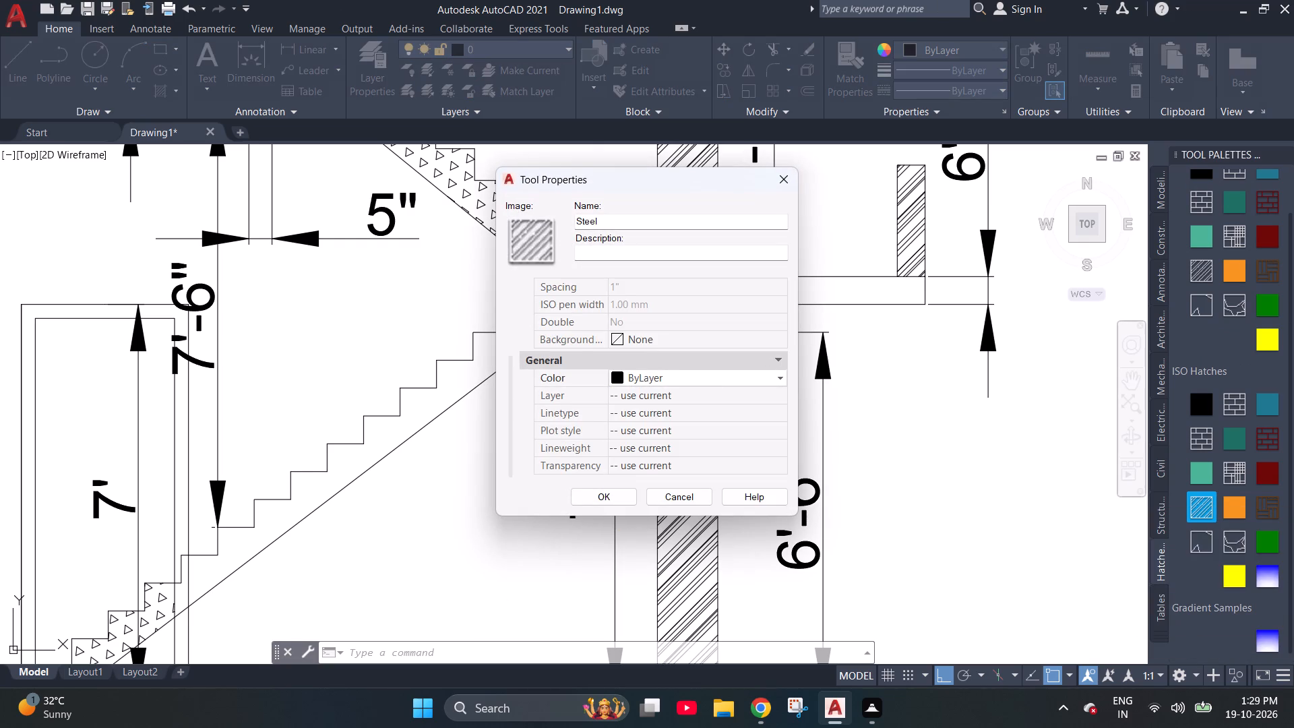
scroll(718, 369, down, 1)
scroll(719, 368, up, 5)
click(631, 330)
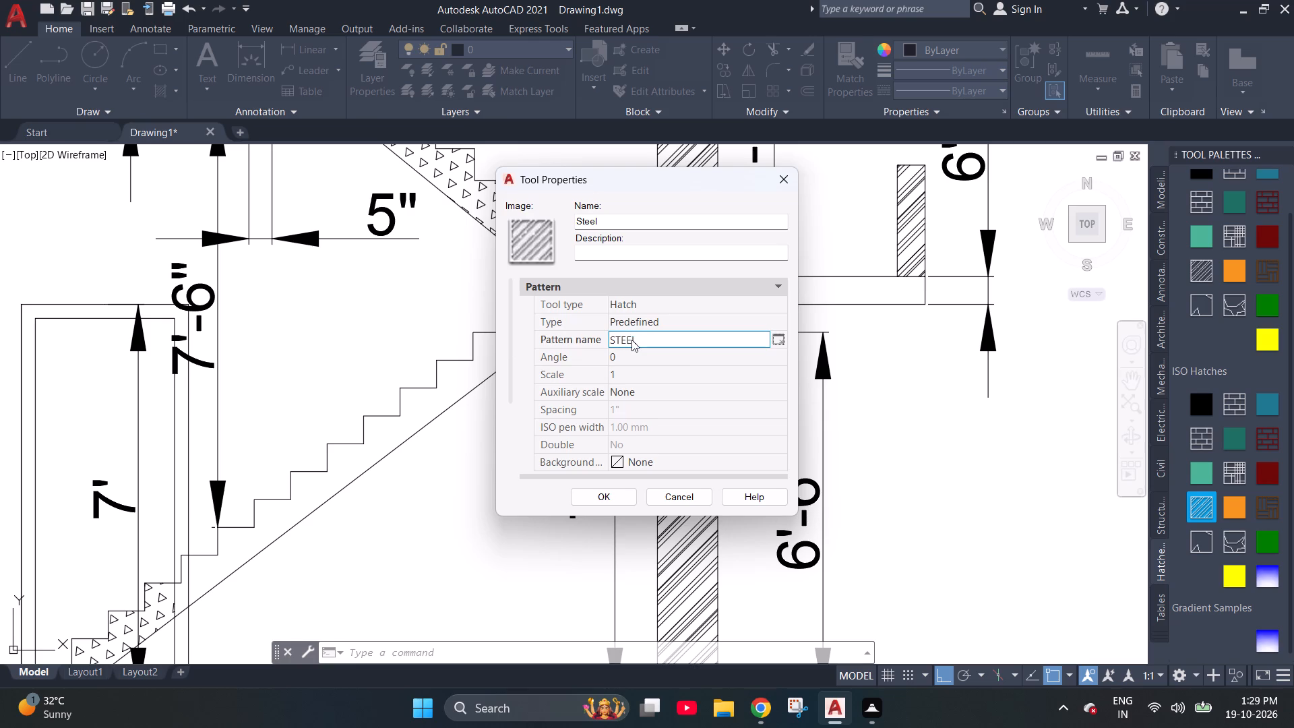
click(632, 340)
click(671, 322)
click(671, 307)
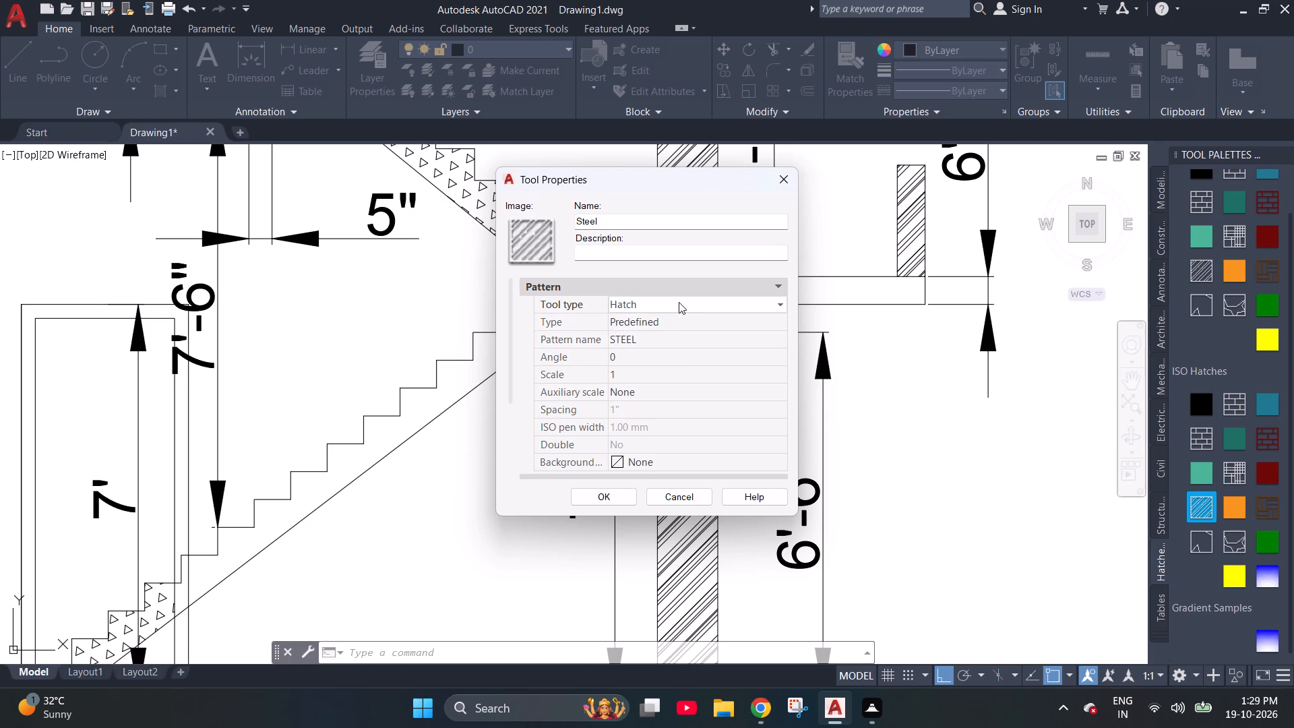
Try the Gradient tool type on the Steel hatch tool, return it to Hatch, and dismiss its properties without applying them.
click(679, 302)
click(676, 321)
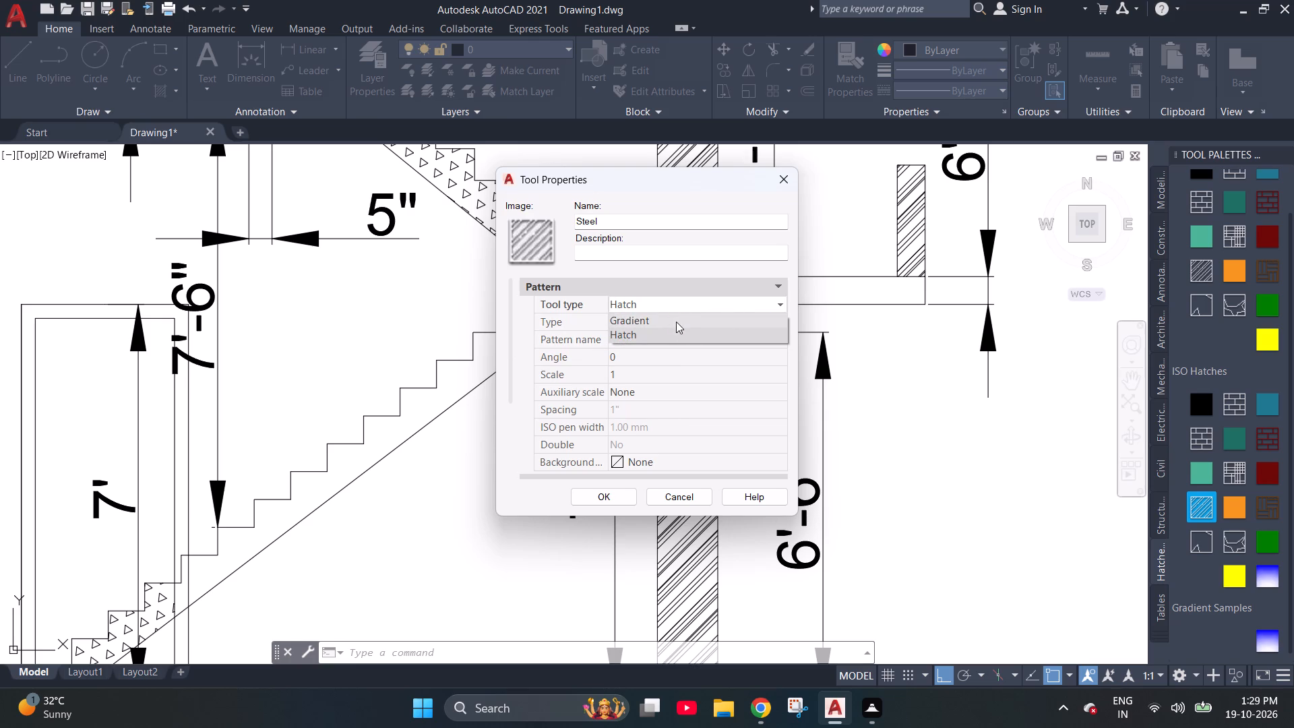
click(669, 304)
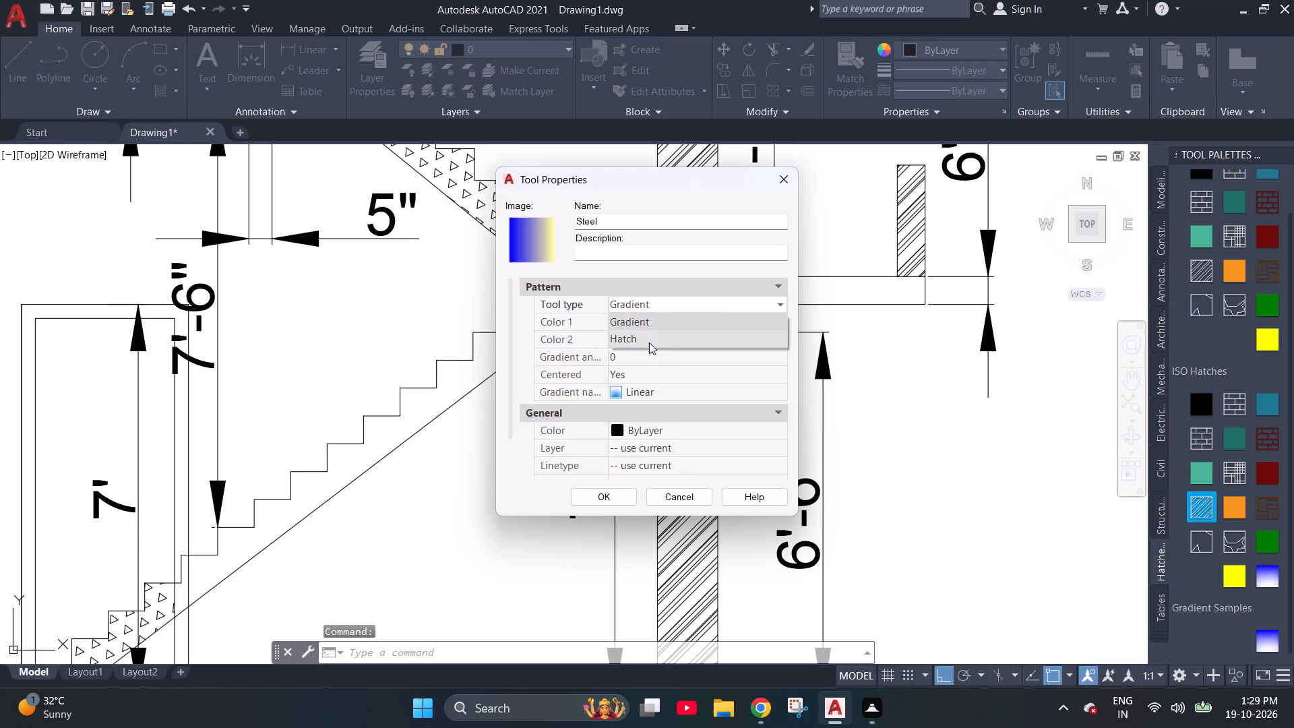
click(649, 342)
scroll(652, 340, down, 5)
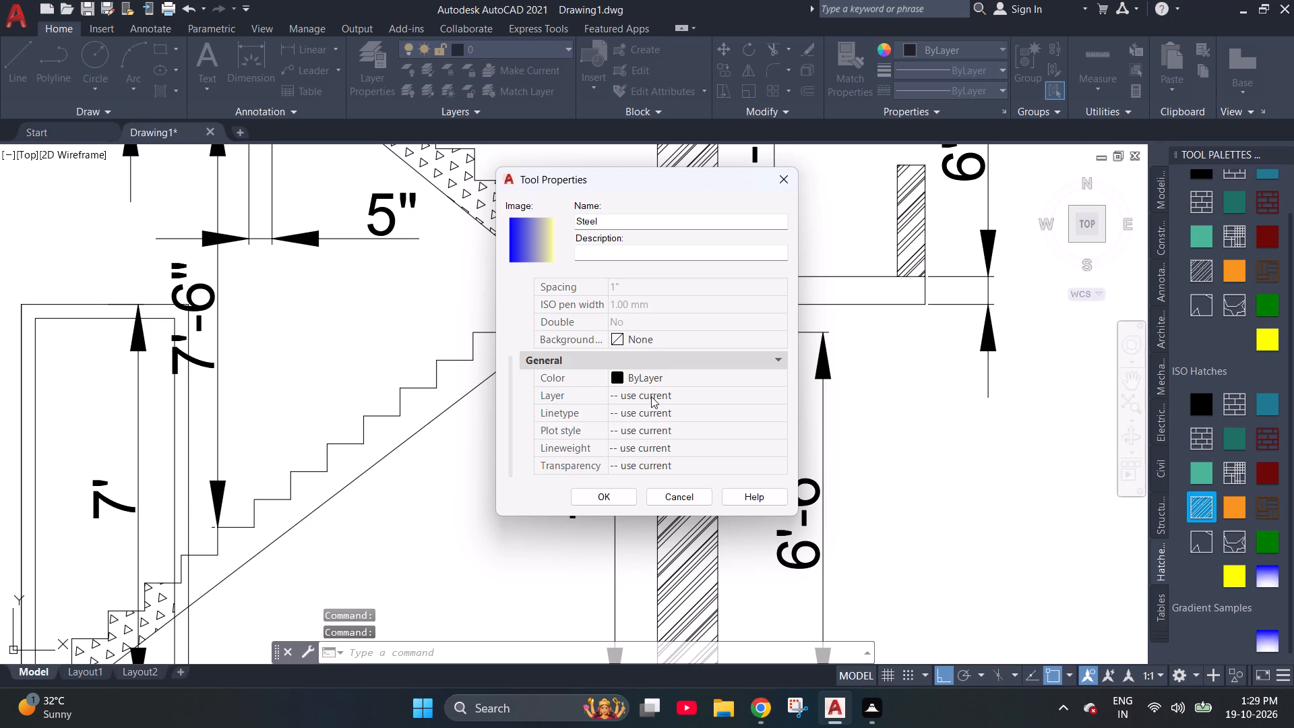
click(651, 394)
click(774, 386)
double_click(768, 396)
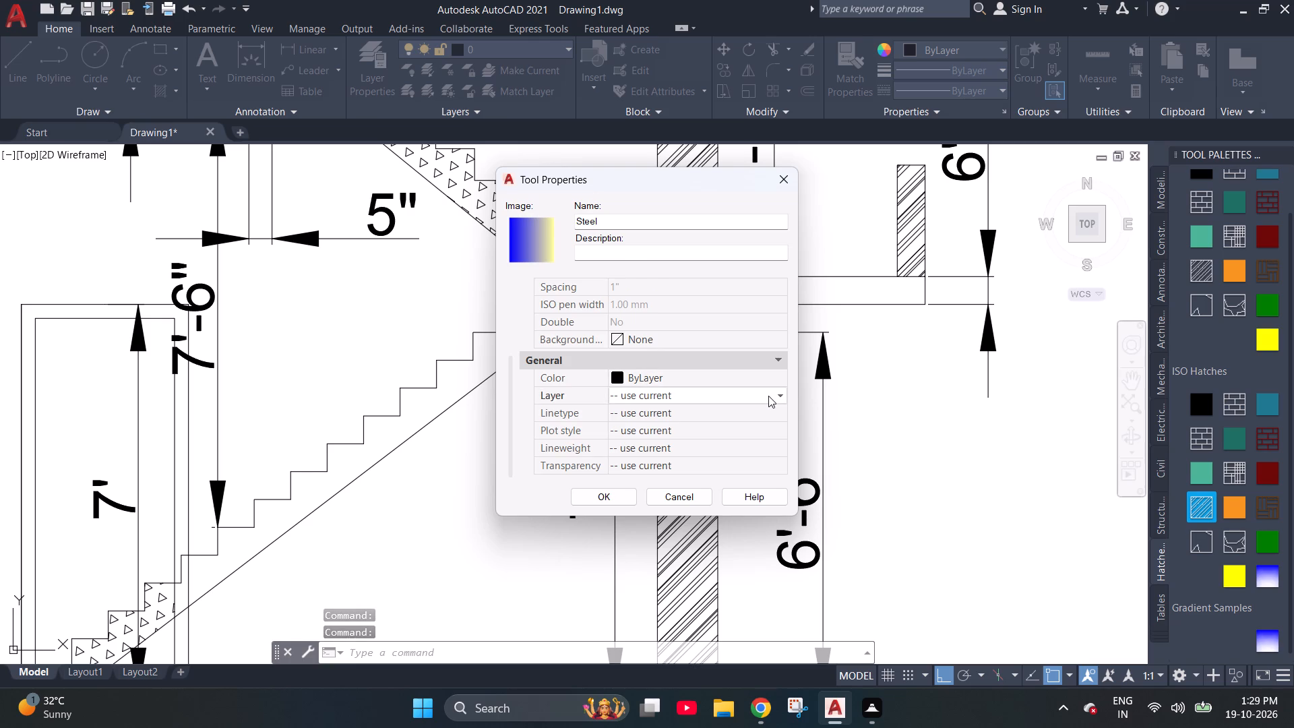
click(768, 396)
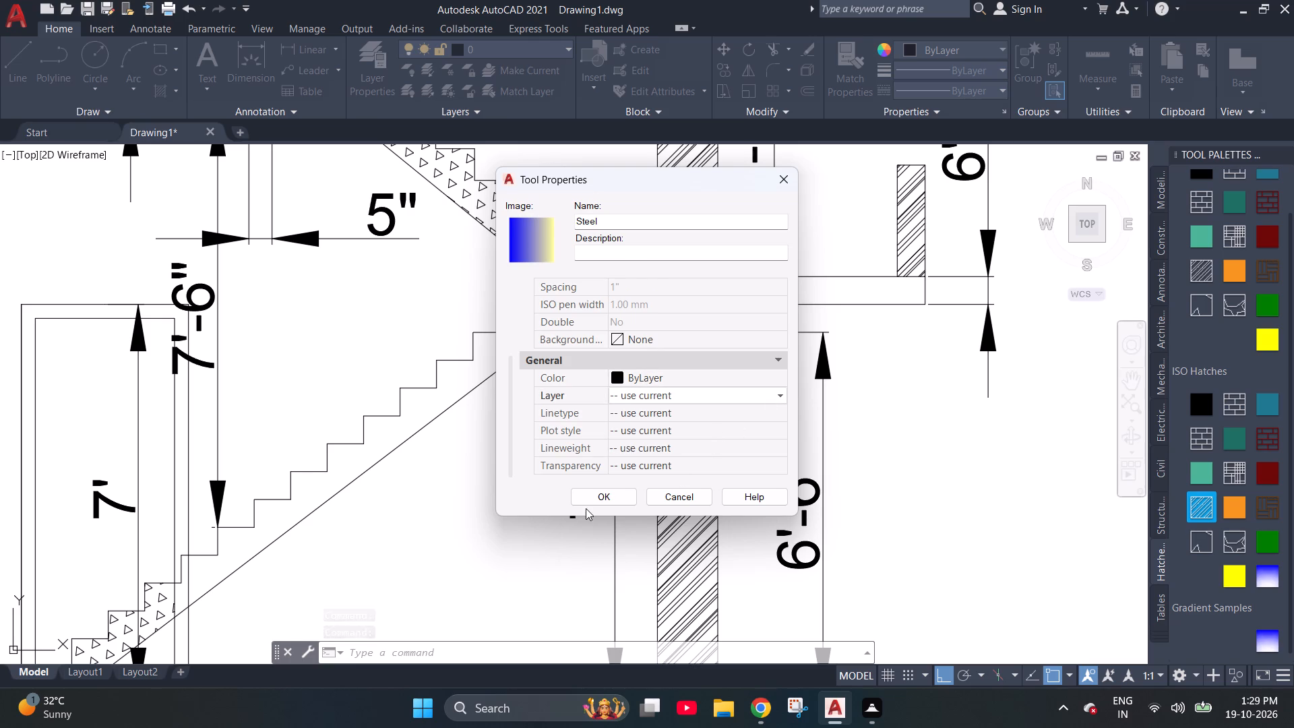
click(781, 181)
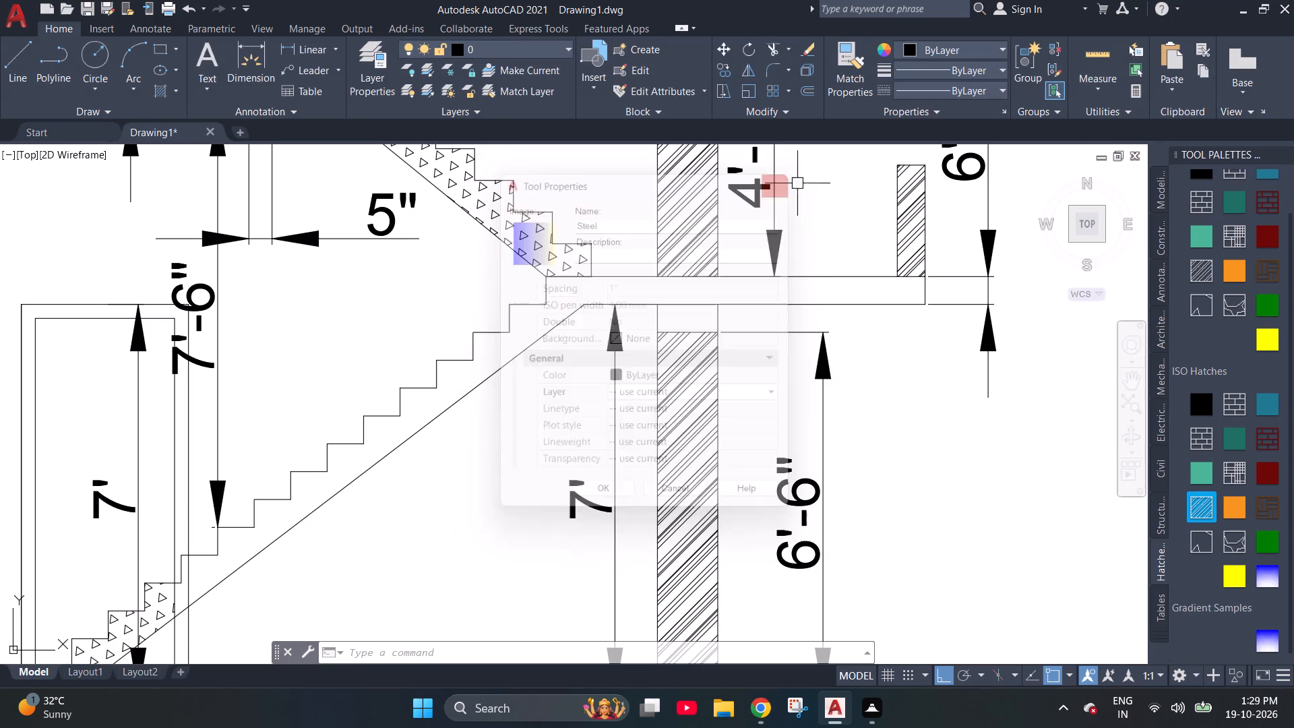
Fill the top slab, beam and upper stair flight with the solid green swatch from the Imperial hatches.
scroll(1239, 290, up, 3)
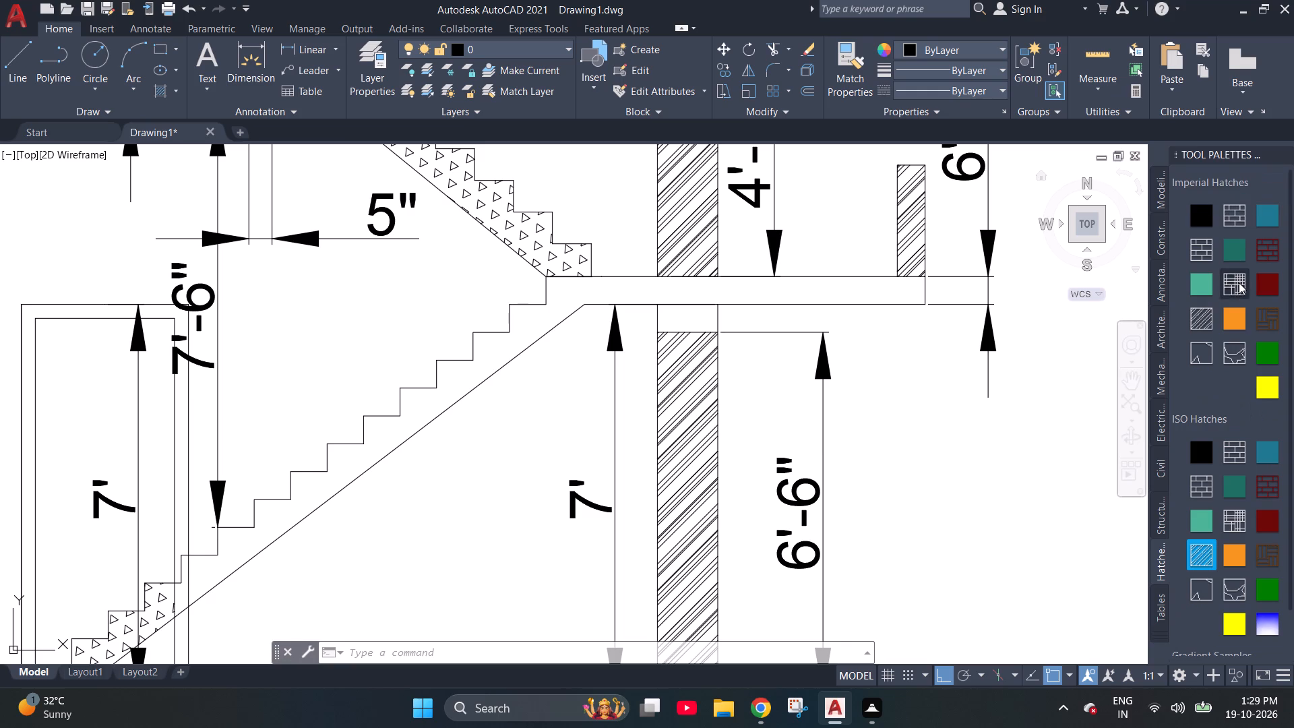
scroll(1241, 269, down, 4)
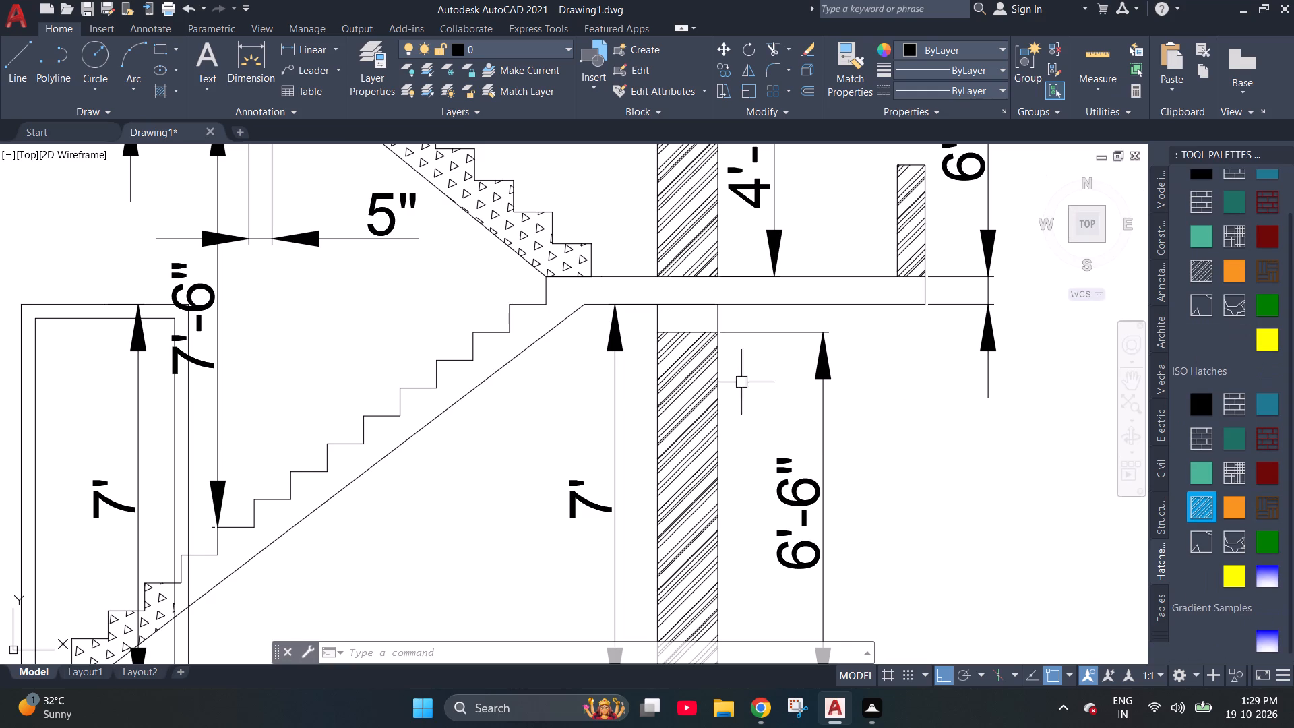
scroll(631, 400, down, 3)
scroll(557, 442, up, 2)
scroll(557, 442, down, 1)
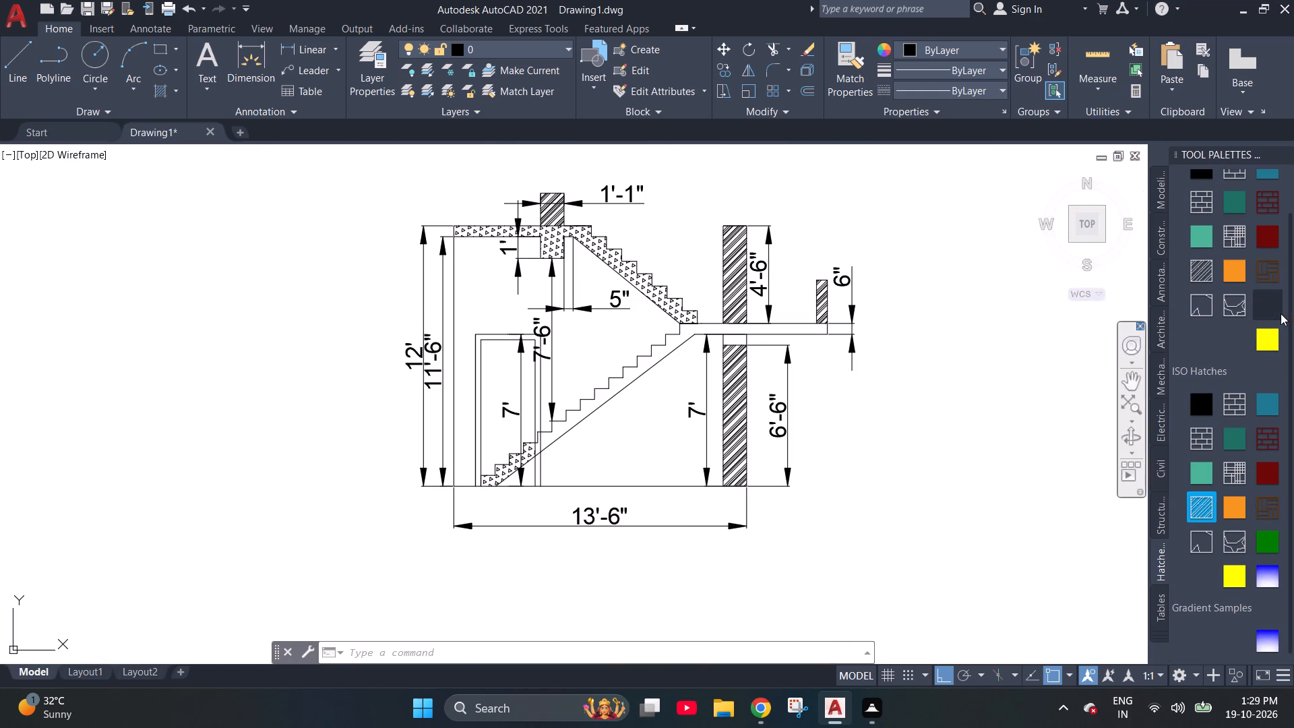
click(1272, 301)
click(635, 284)
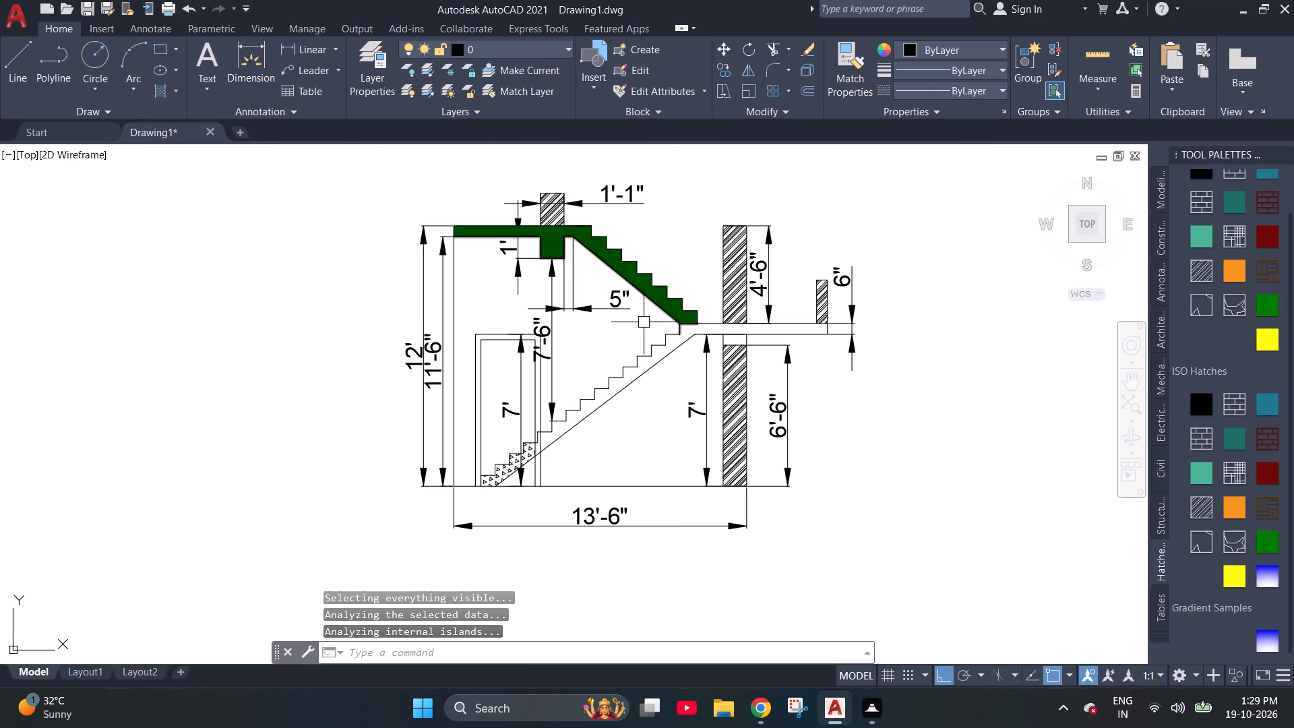
scroll(541, 246, up, 3)
scroll(541, 246, down, 2)
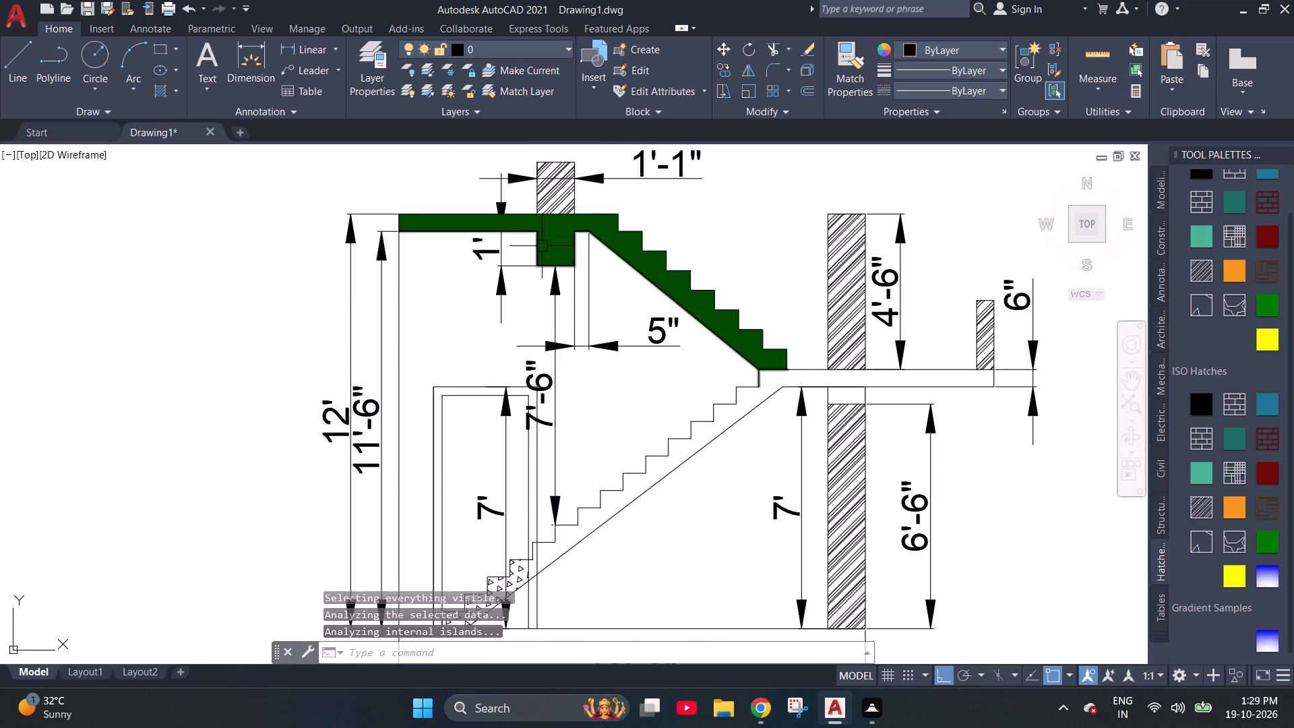
Undo the solid green fill of the top slab, beam and upper stair flight.
key(ctrl+z)
key(ctrl+z)
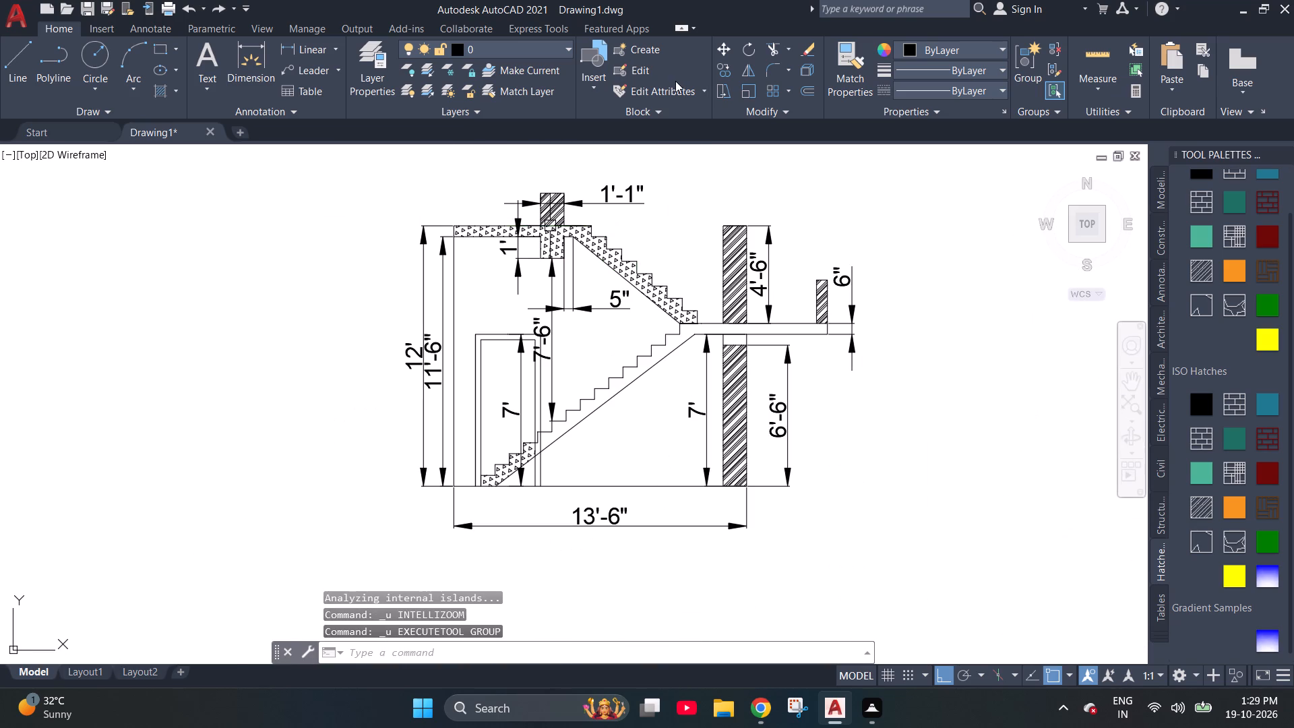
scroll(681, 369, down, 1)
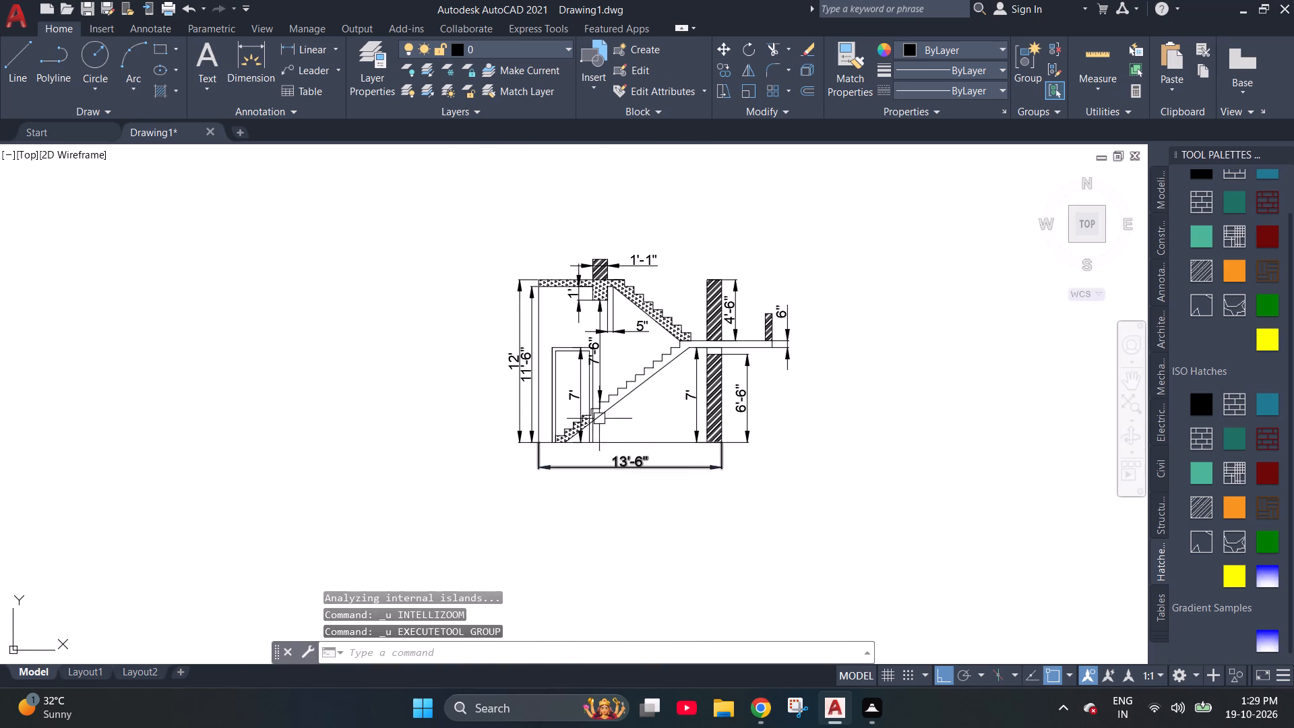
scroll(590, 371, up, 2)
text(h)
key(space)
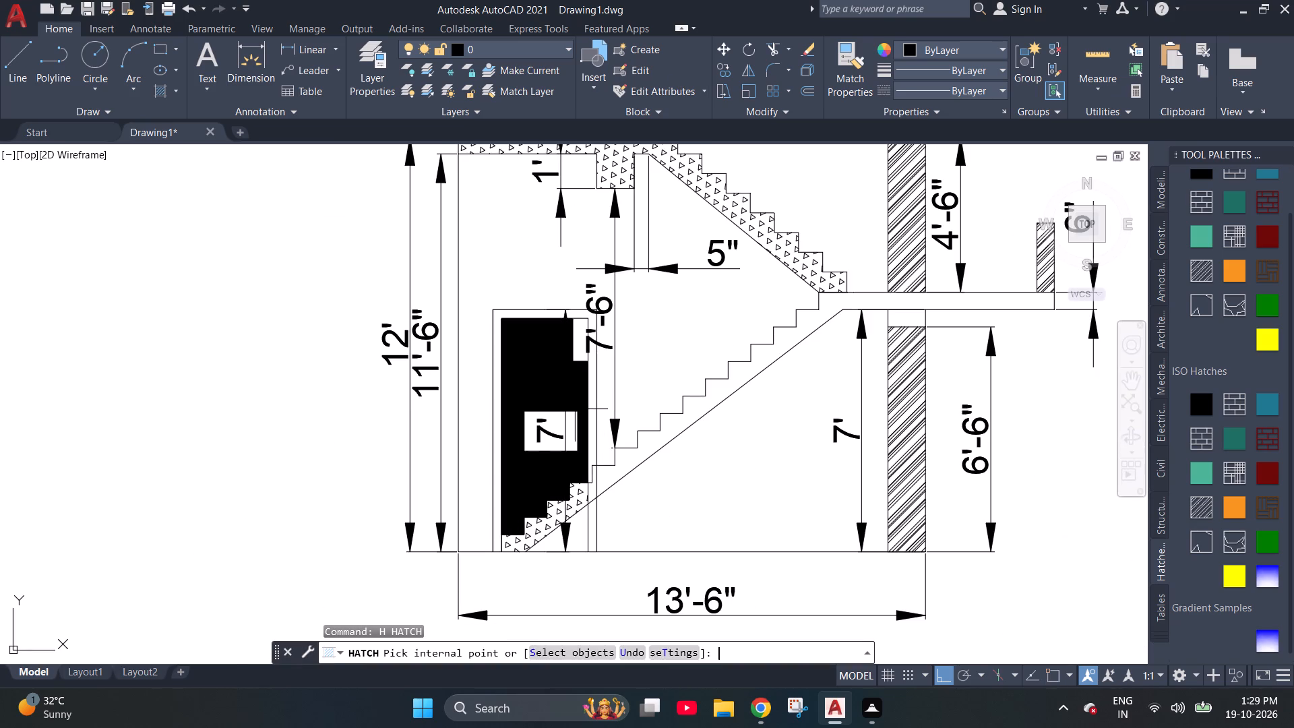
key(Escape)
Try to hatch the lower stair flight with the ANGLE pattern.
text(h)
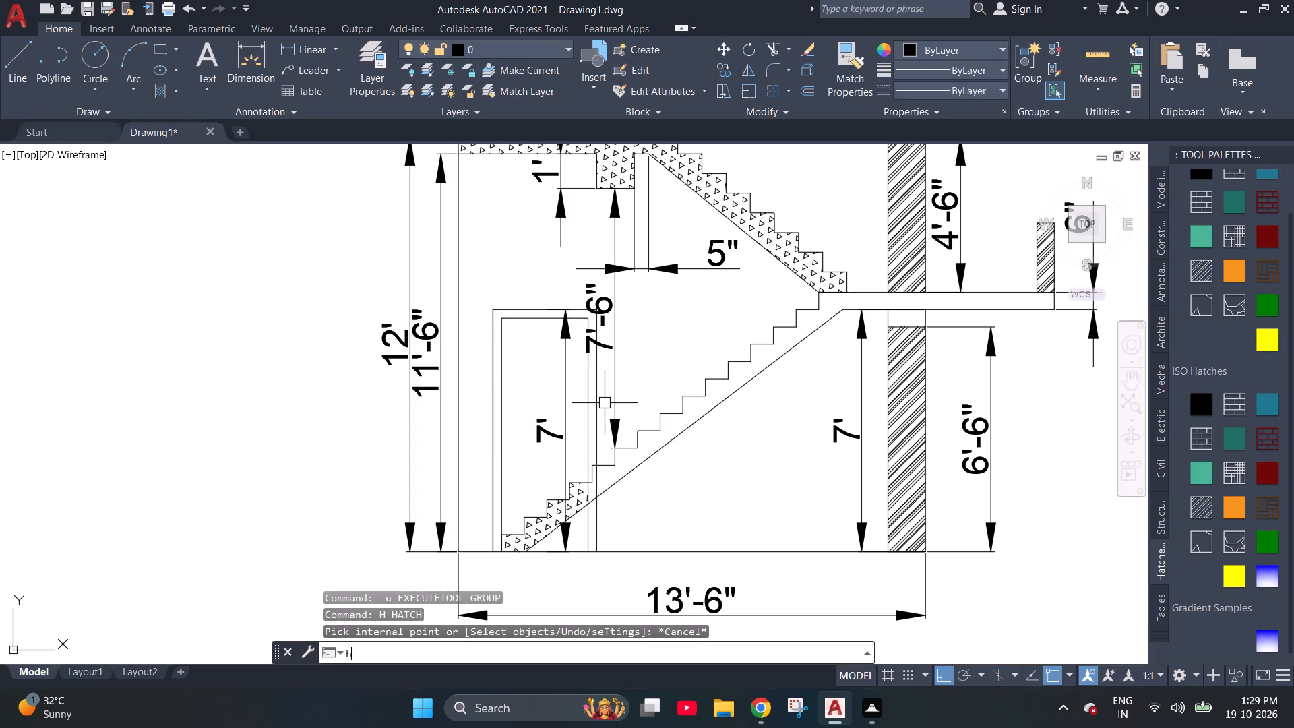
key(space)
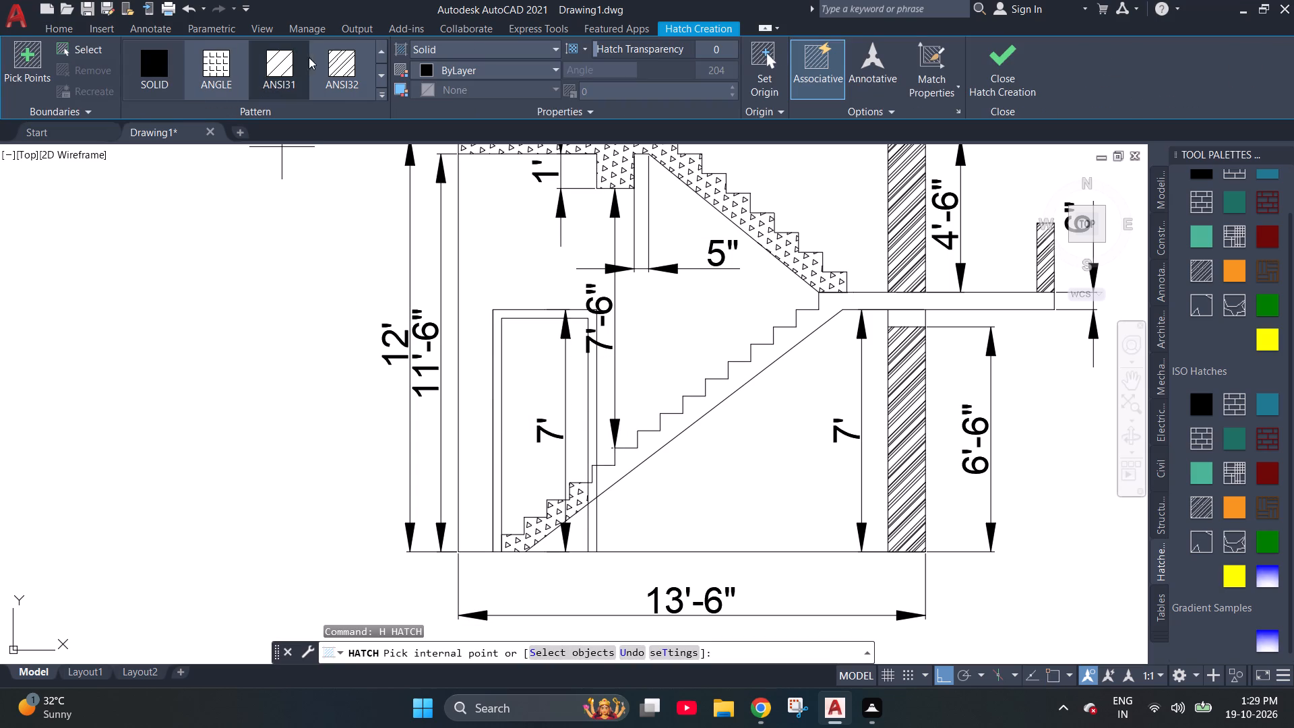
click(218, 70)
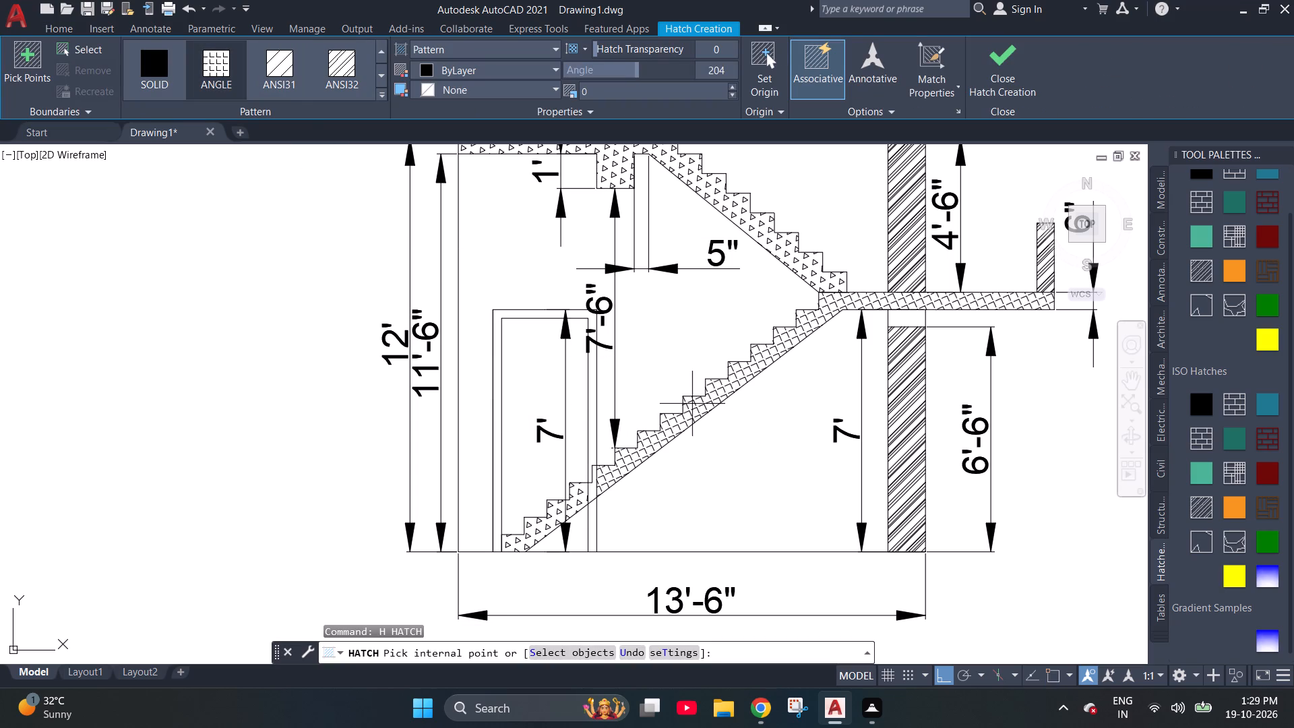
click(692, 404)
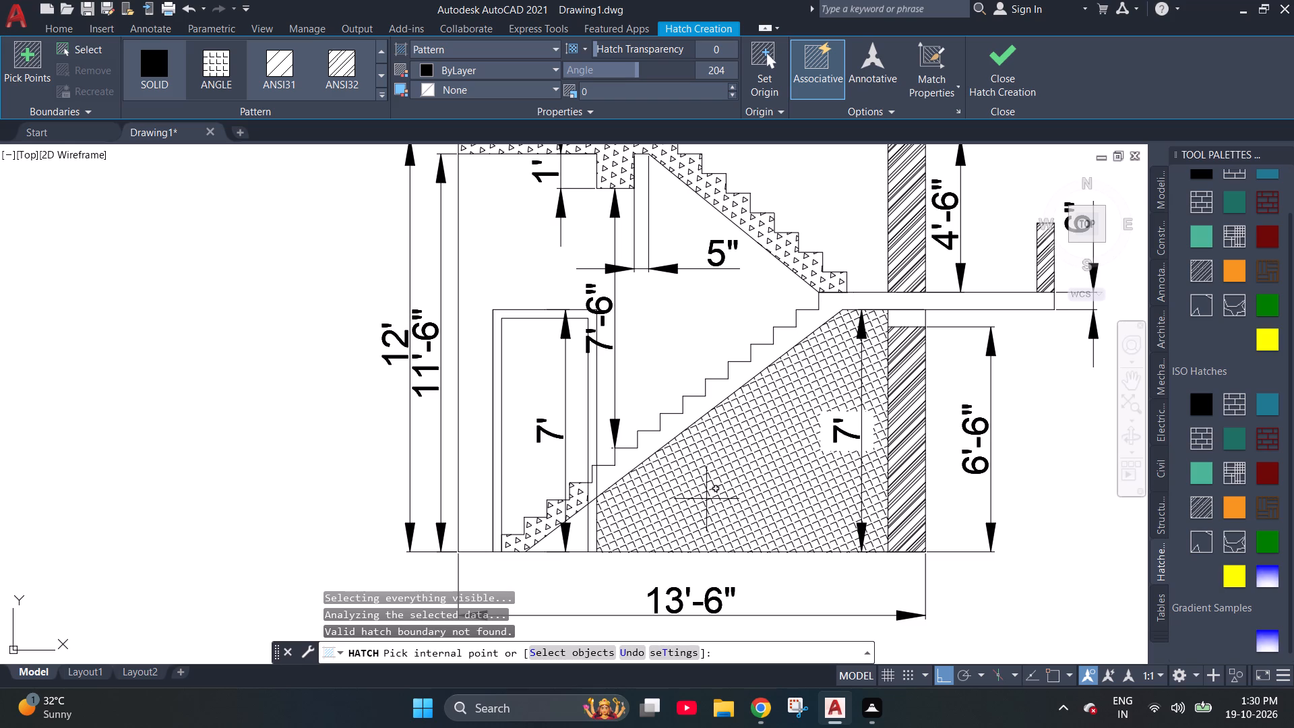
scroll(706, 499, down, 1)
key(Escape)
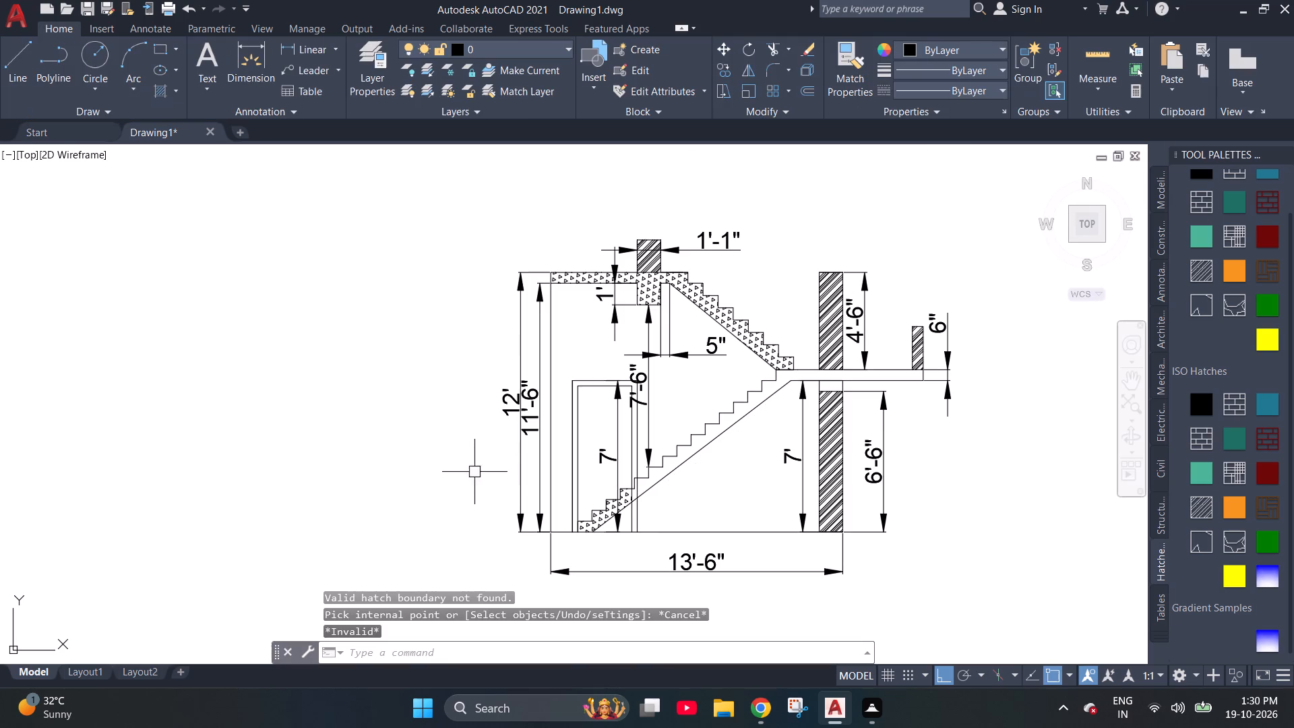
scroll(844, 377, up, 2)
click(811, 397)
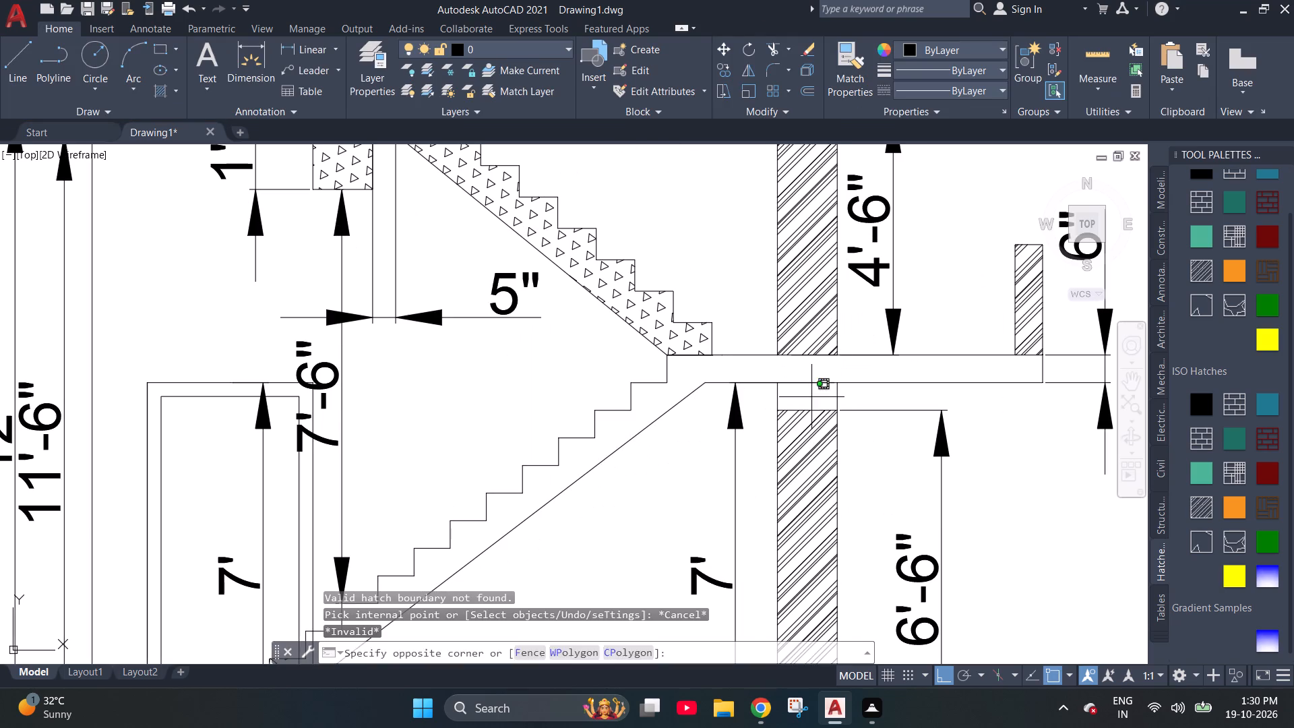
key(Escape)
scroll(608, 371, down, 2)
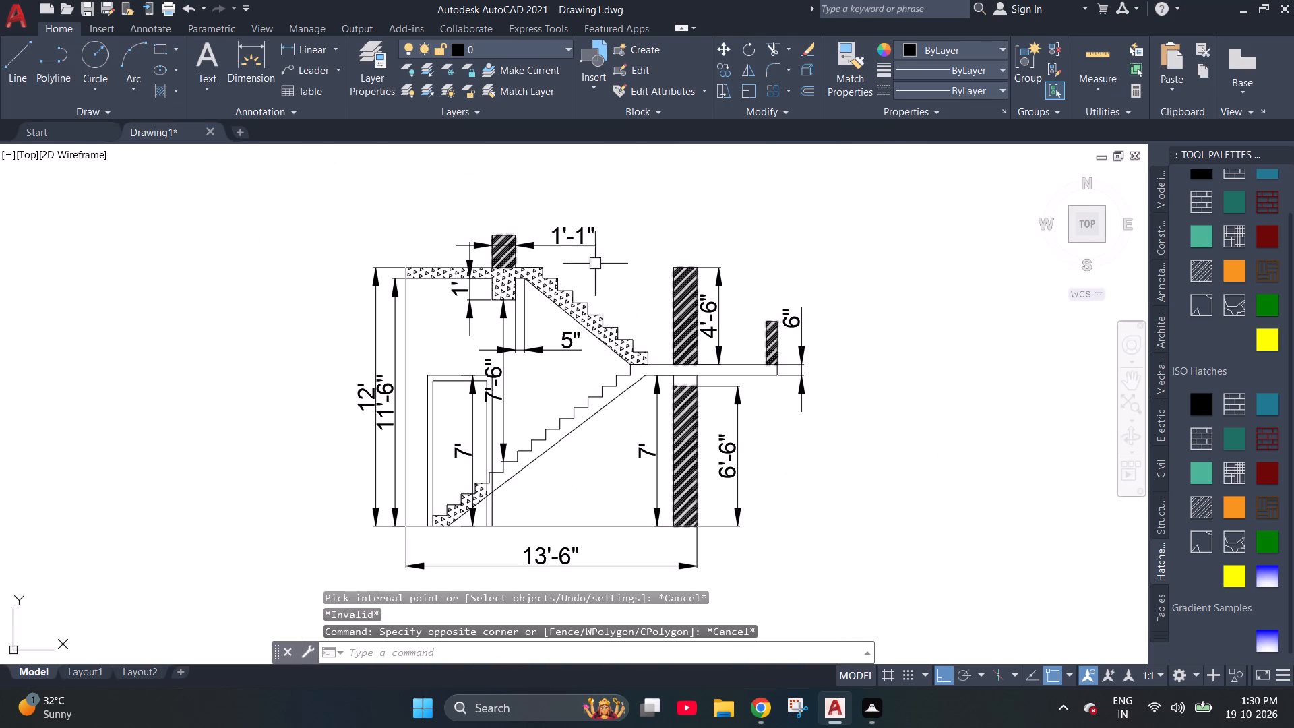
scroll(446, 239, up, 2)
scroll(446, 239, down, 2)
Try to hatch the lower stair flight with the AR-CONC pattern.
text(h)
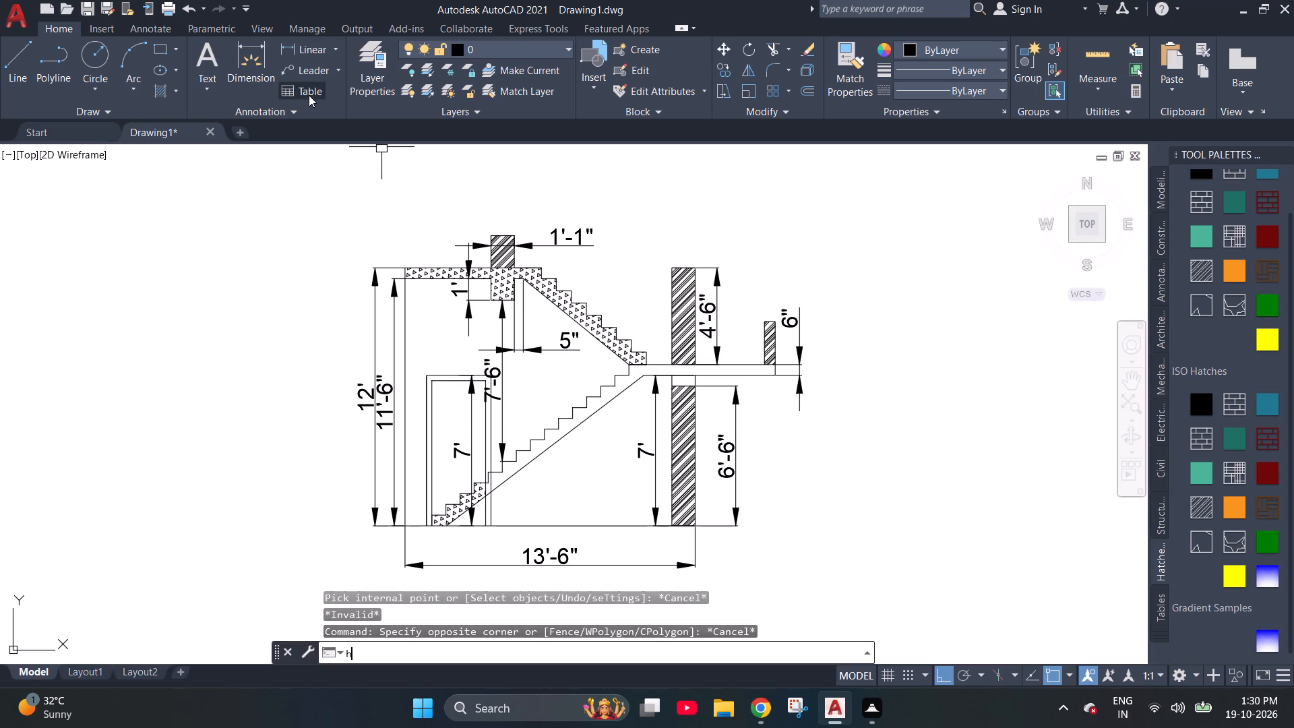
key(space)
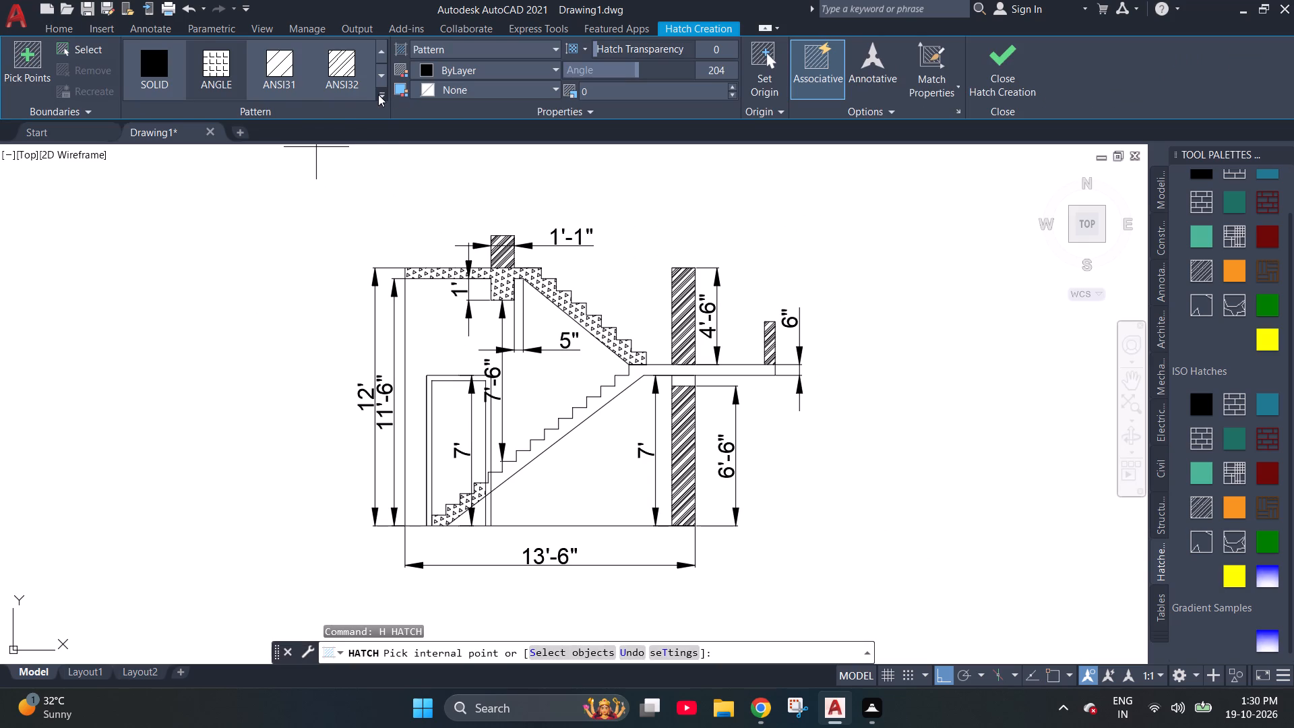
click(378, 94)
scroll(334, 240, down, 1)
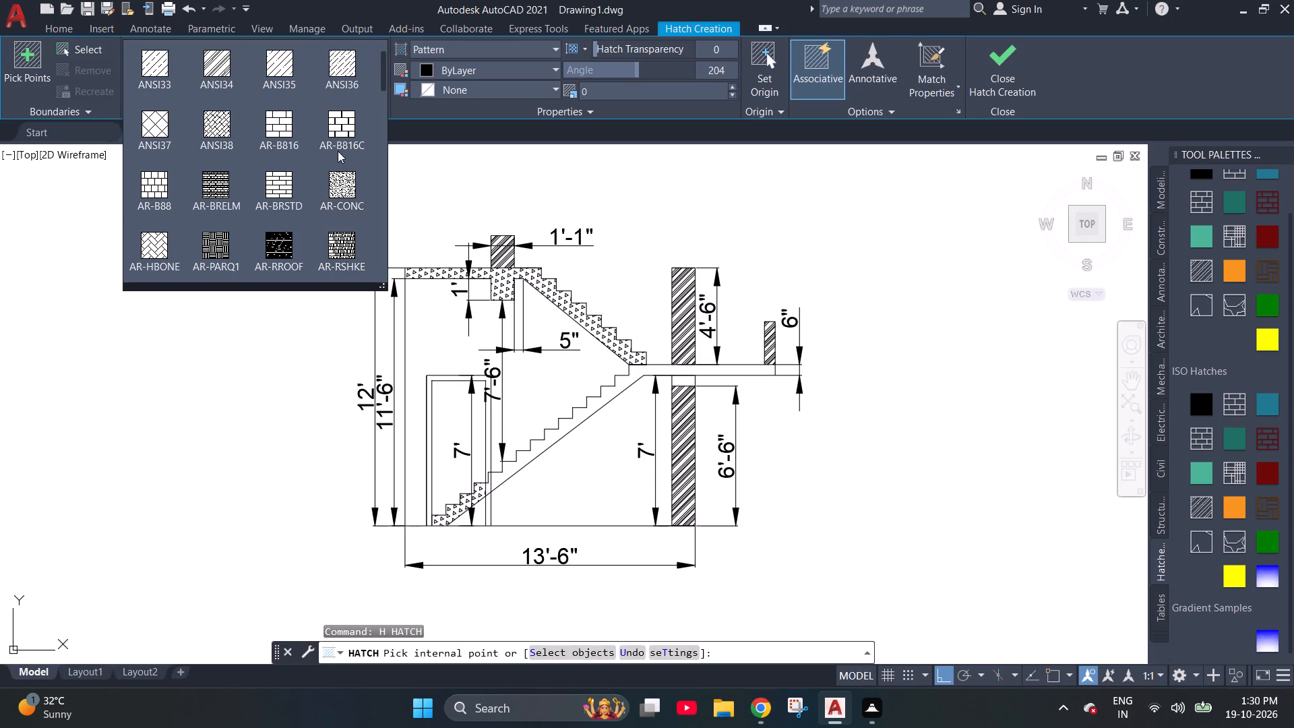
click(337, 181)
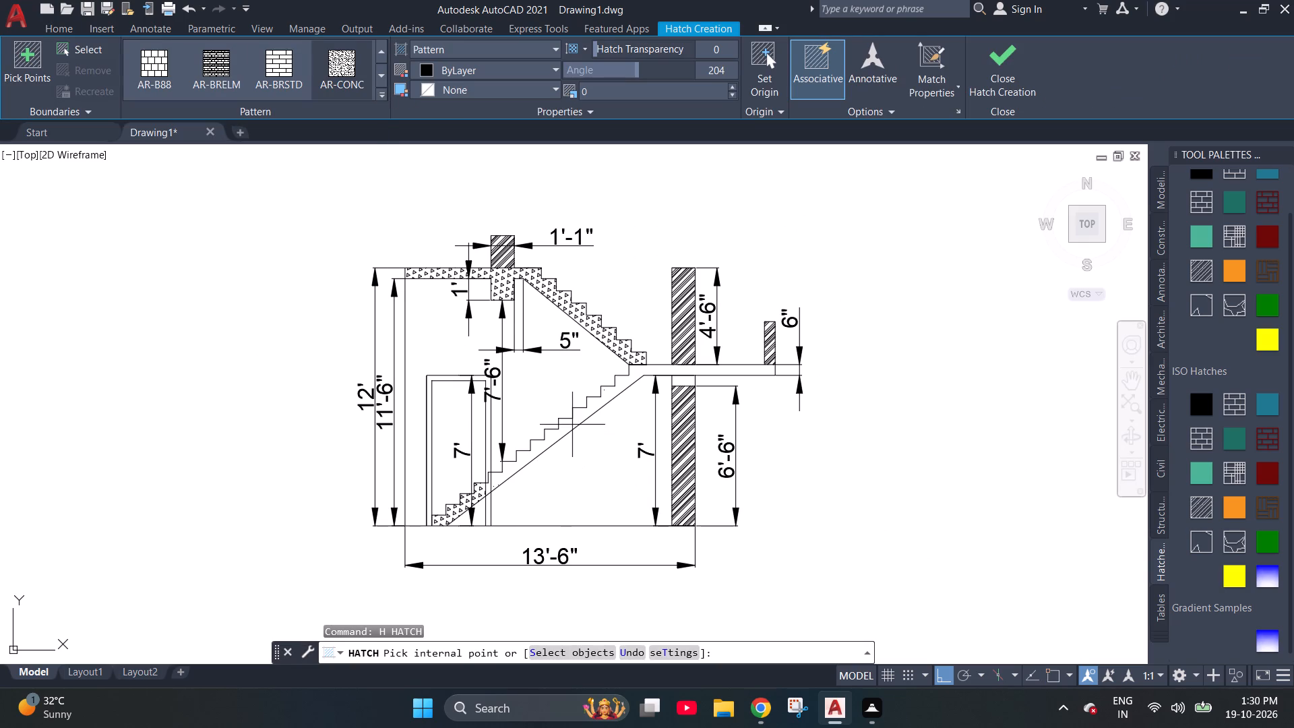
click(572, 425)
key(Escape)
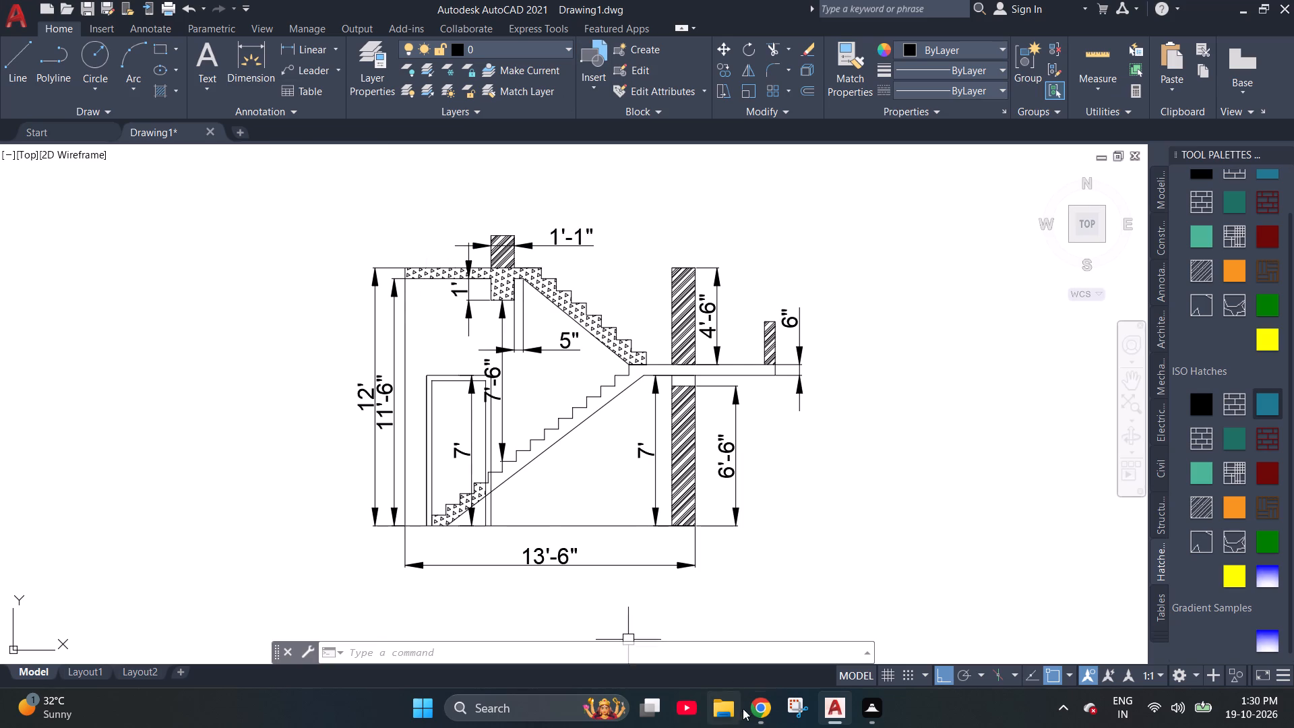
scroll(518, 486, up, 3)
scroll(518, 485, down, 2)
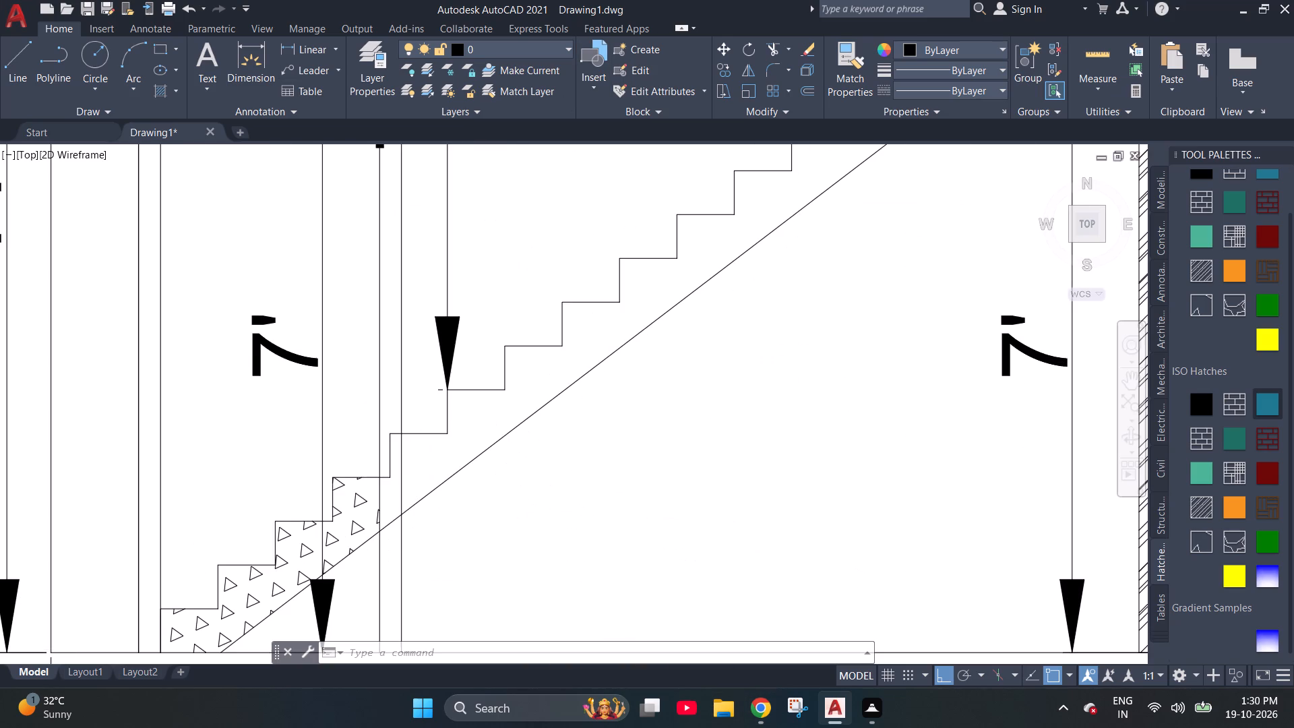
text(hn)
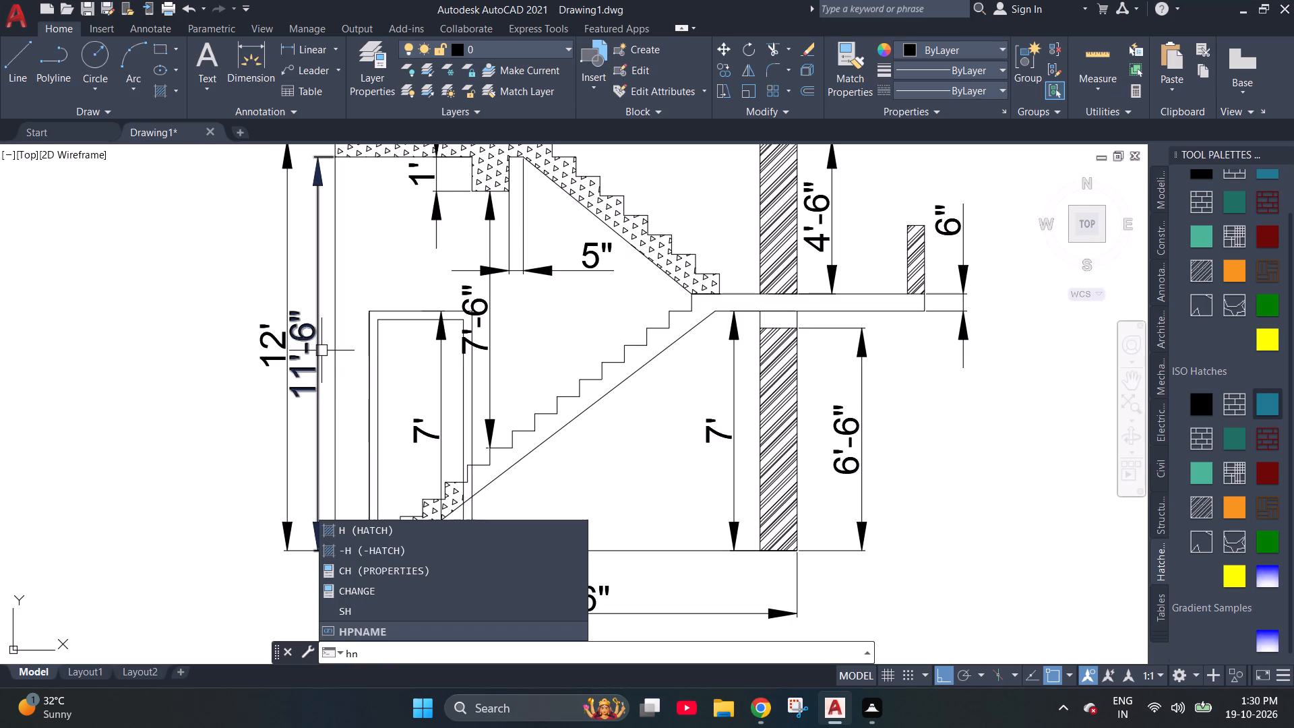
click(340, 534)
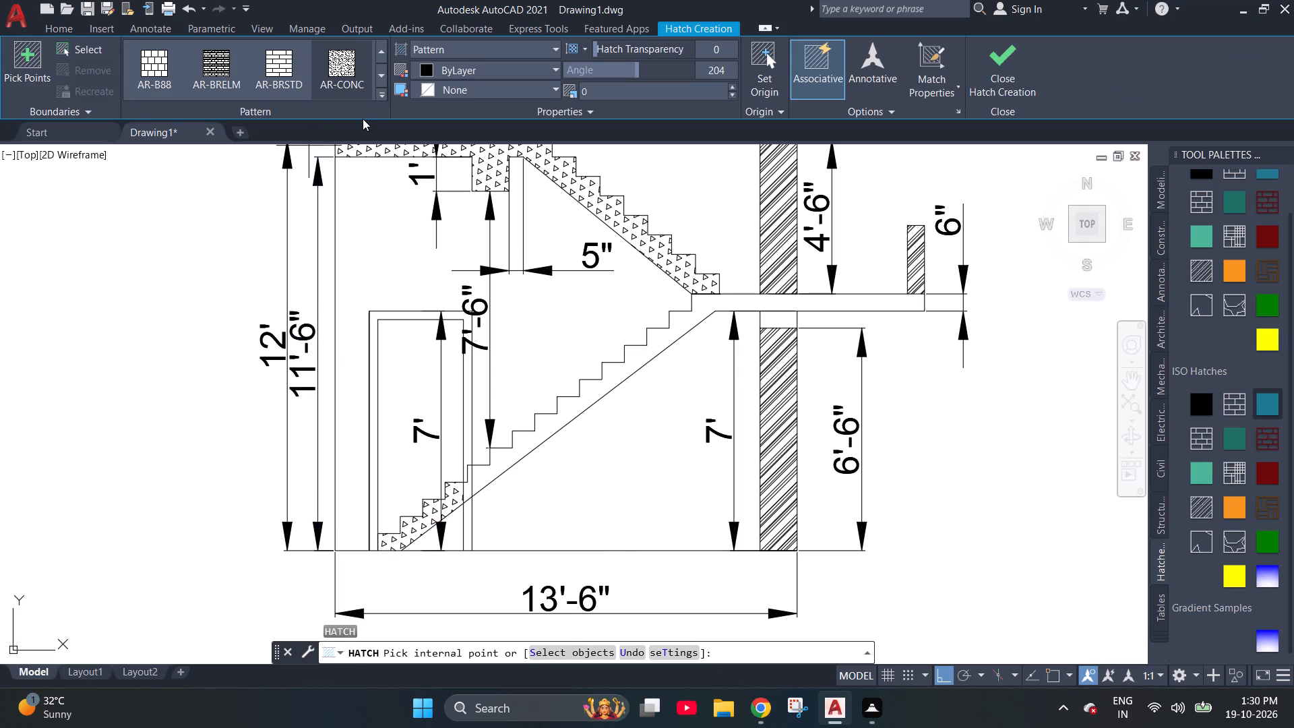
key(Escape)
Set the hatch pattern to TRIANG and try to fill the lower stair flight with it.
text(h)
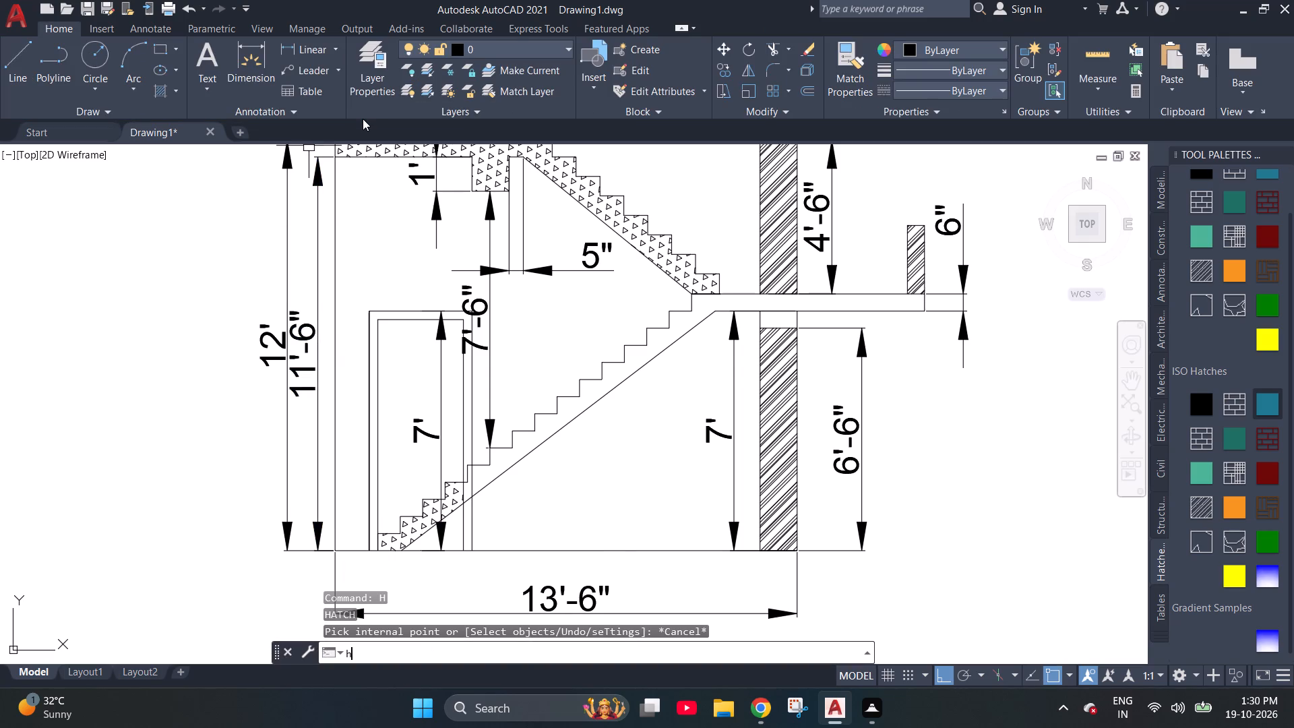
key(space)
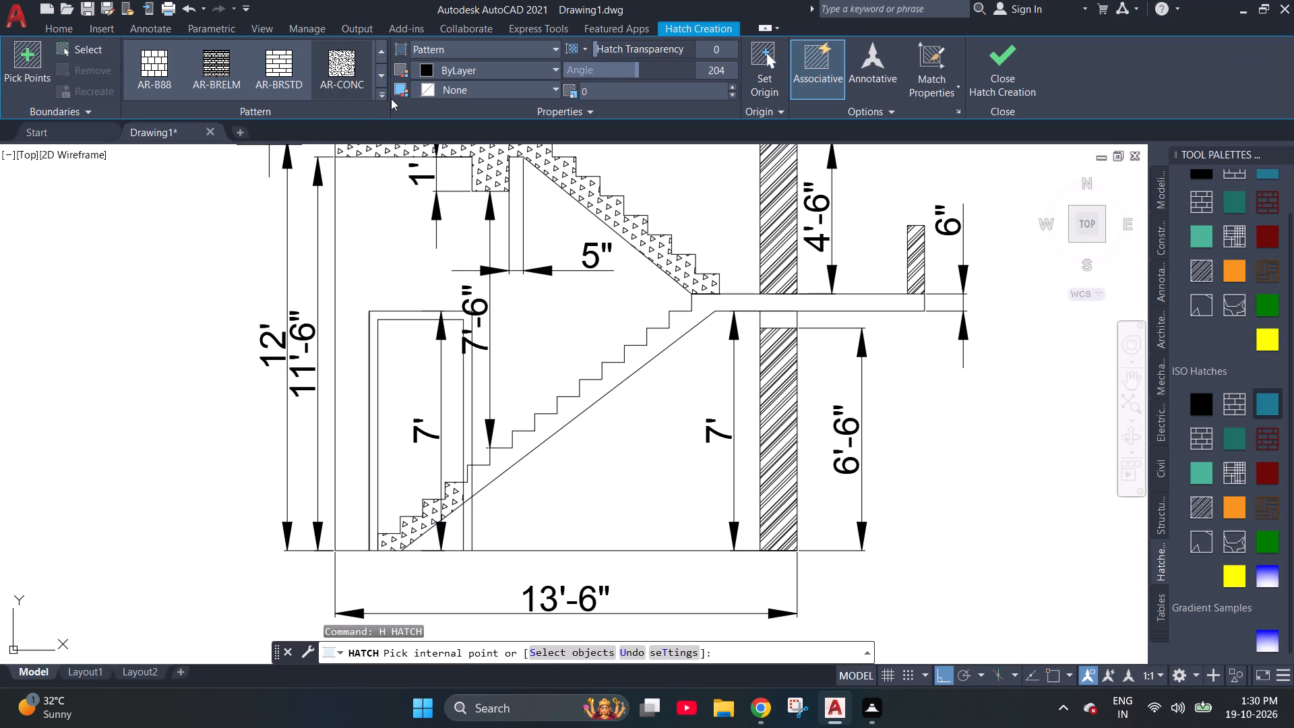
click(386, 93)
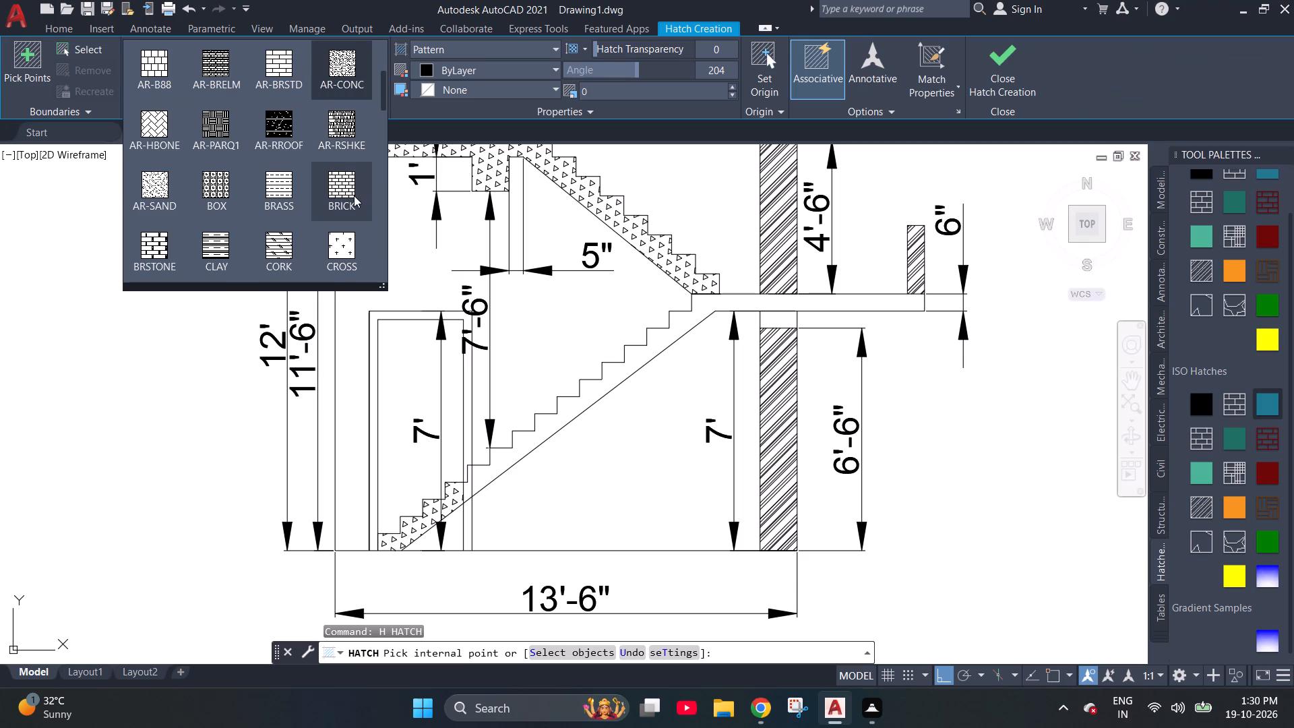
scroll(288, 200, down, 1)
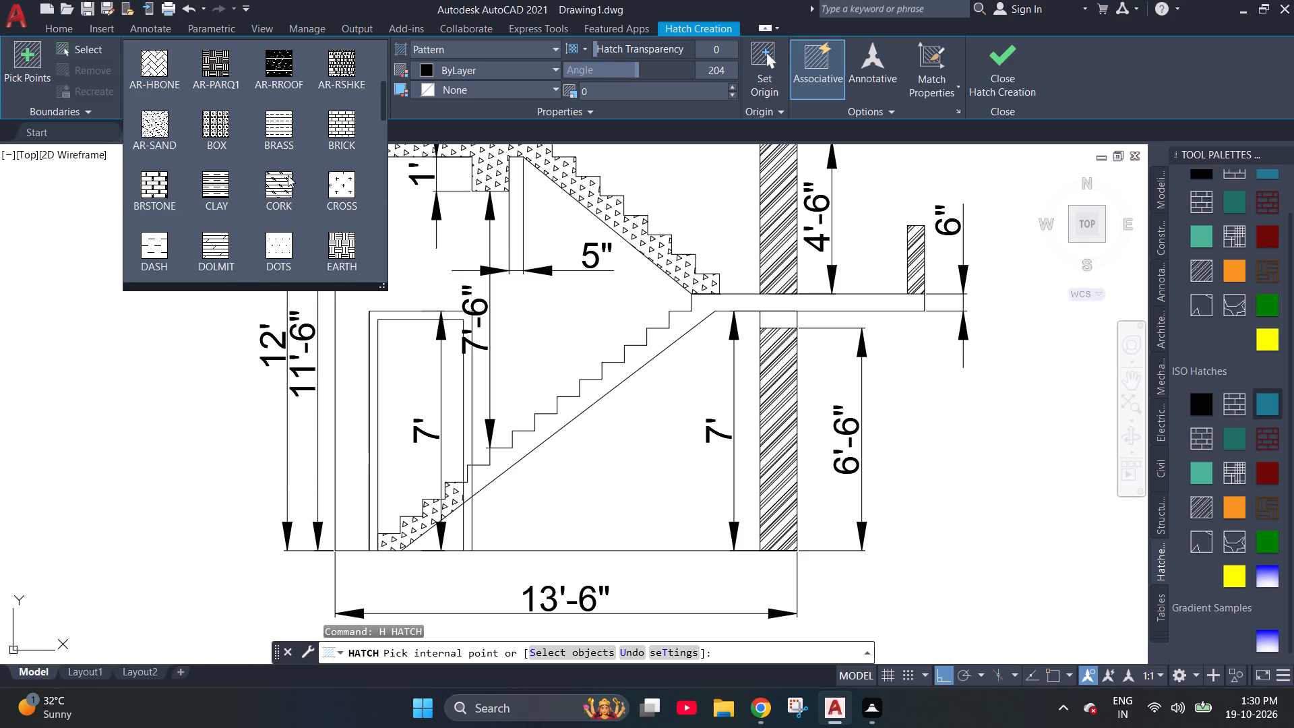
scroll(314, 222, down, 2)
scroll(250, 225, down, 1)
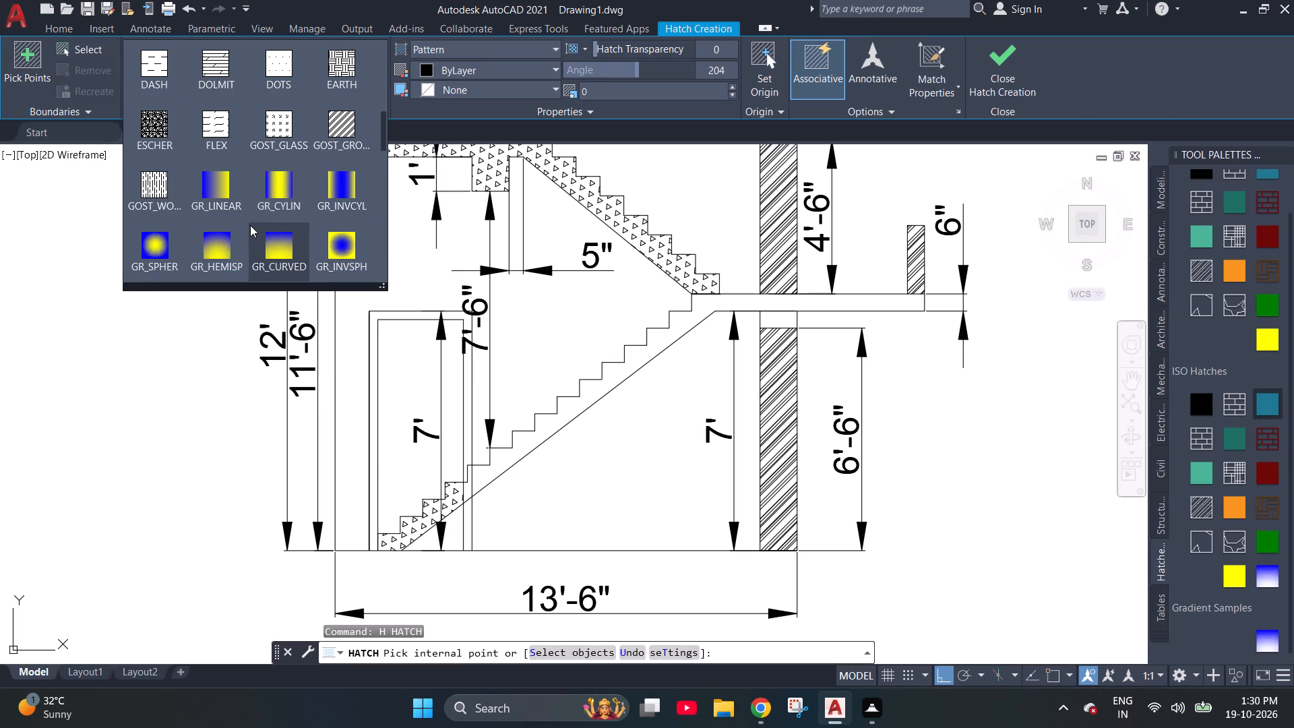
scroll(250, 225, down, 2)
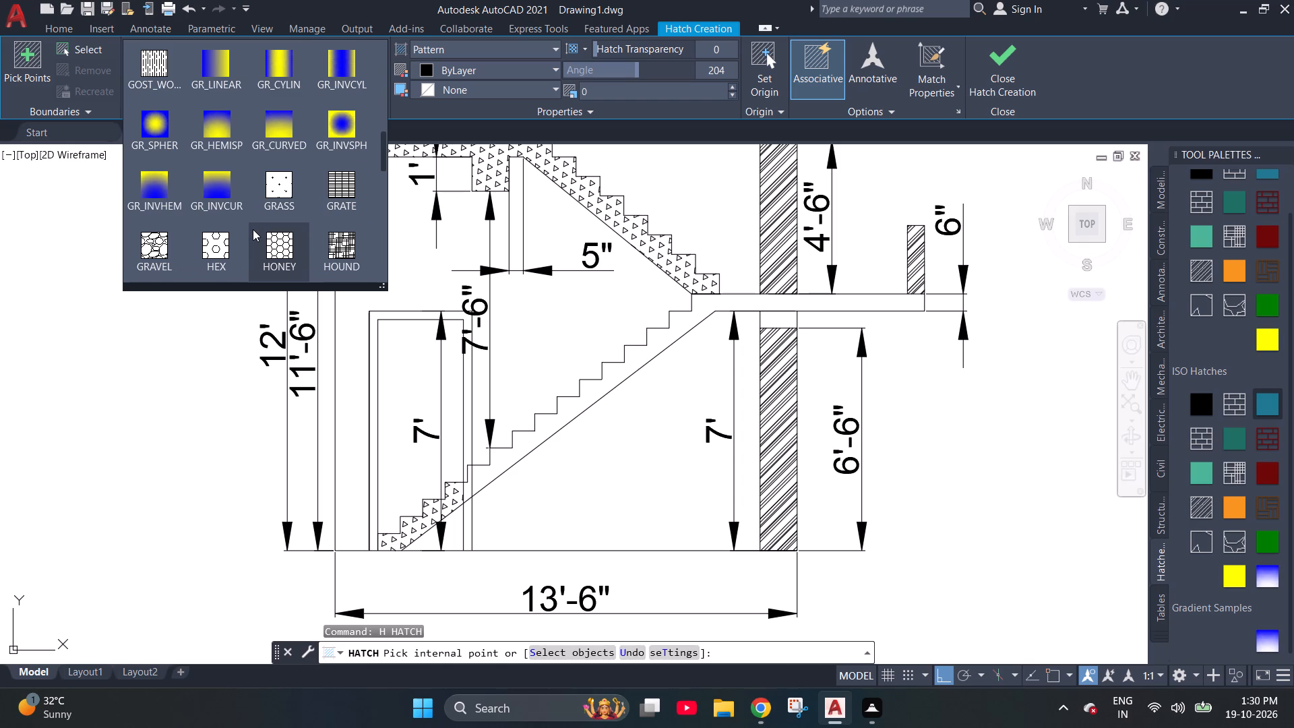
scroll(253, 229, down, 2)
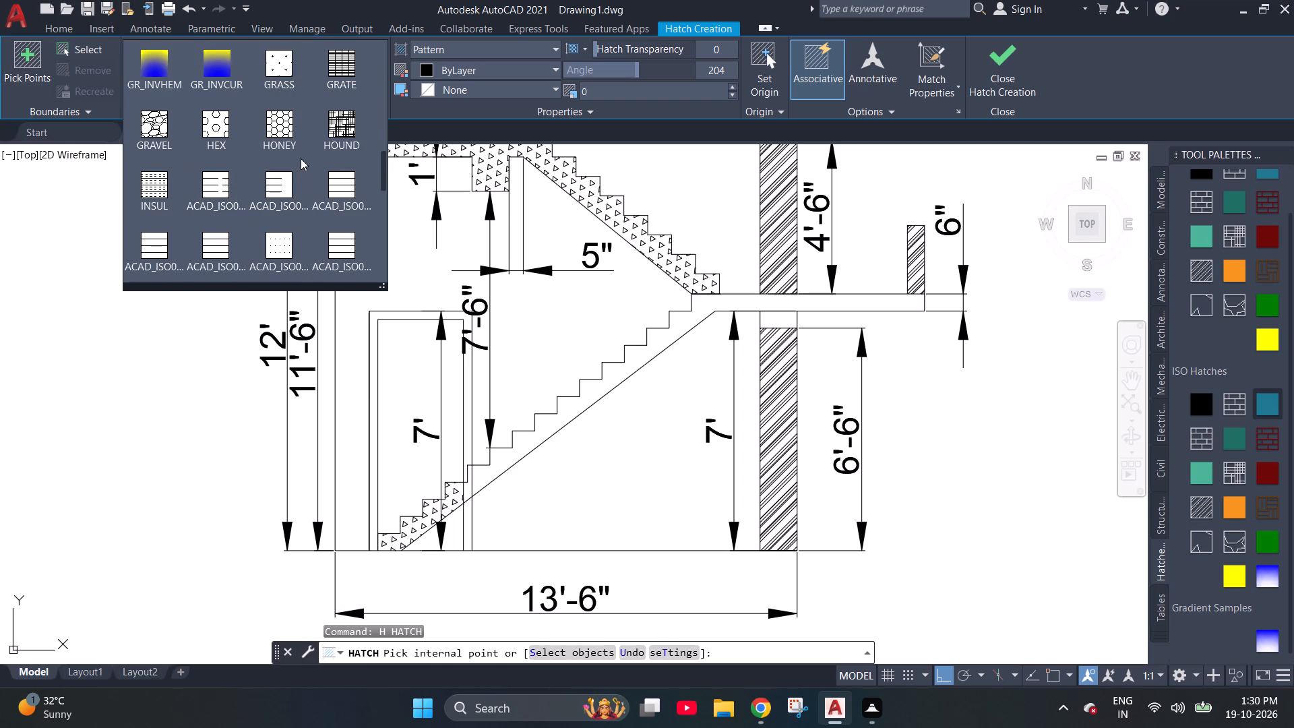
scroll(301, 158, down, 2)
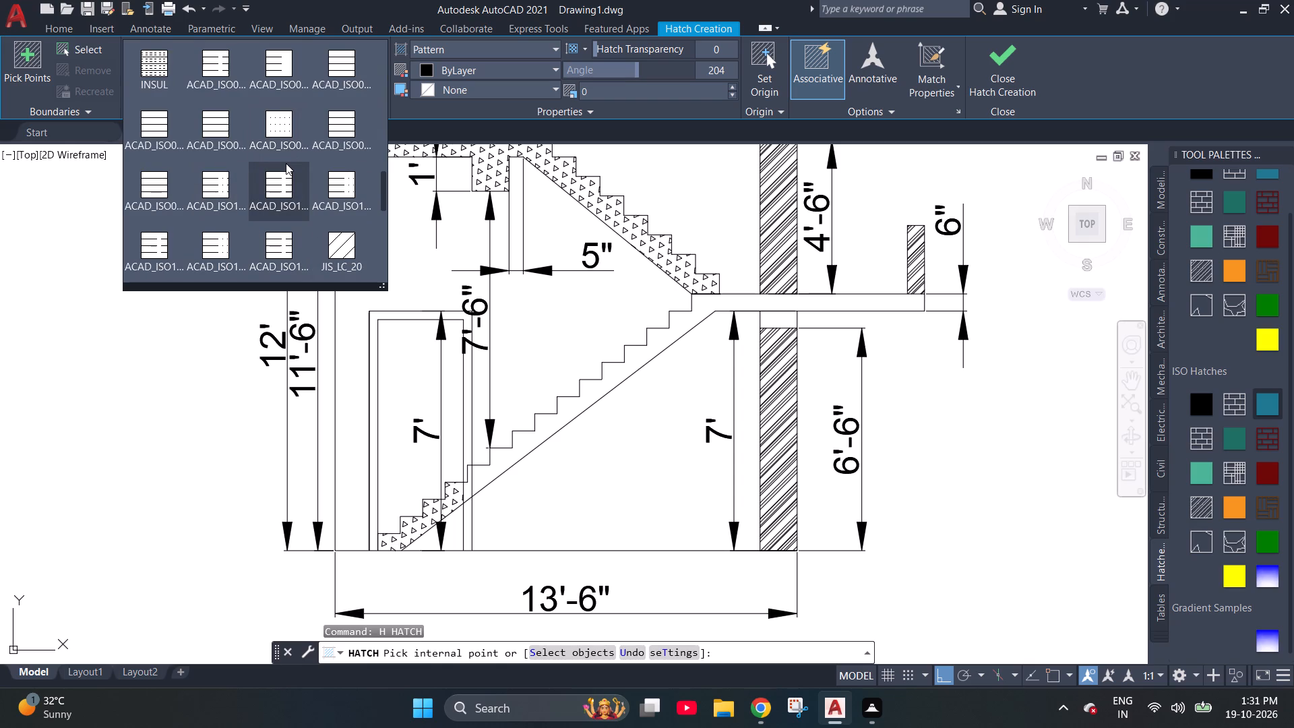
scroll(286, 163, down, 4)
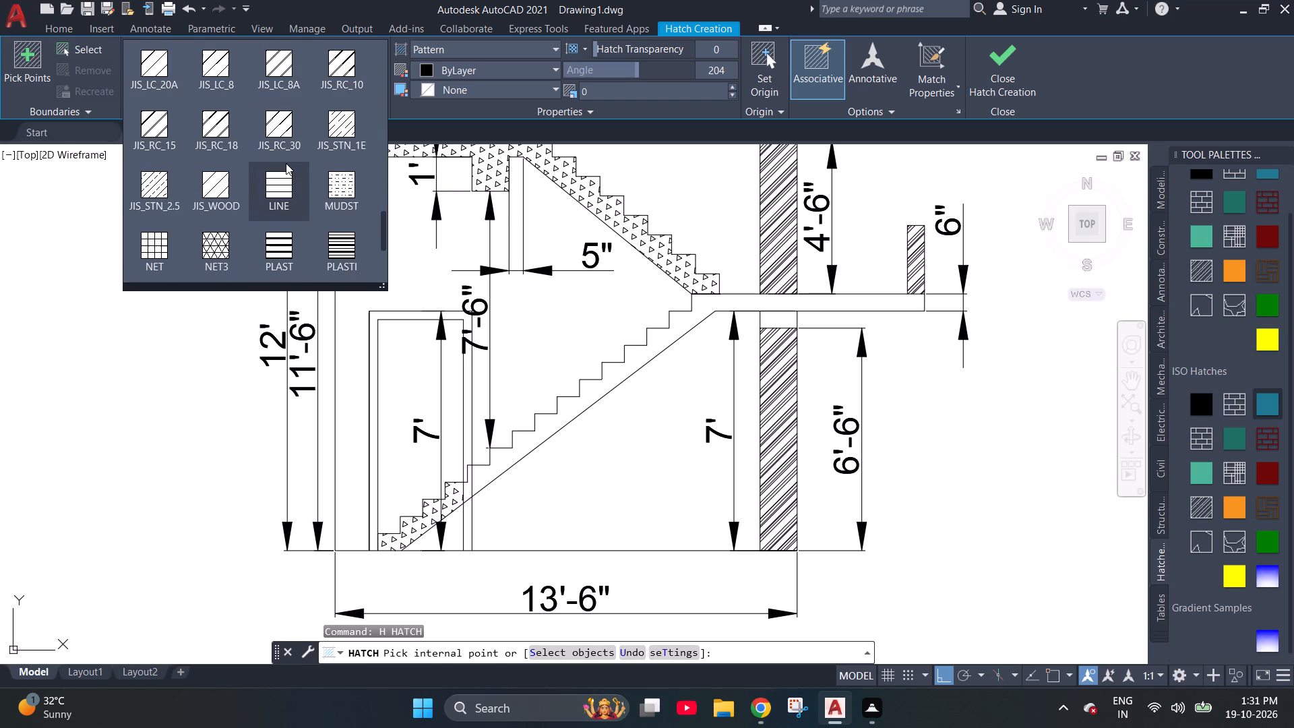
scroll(286, 163, down, 3)
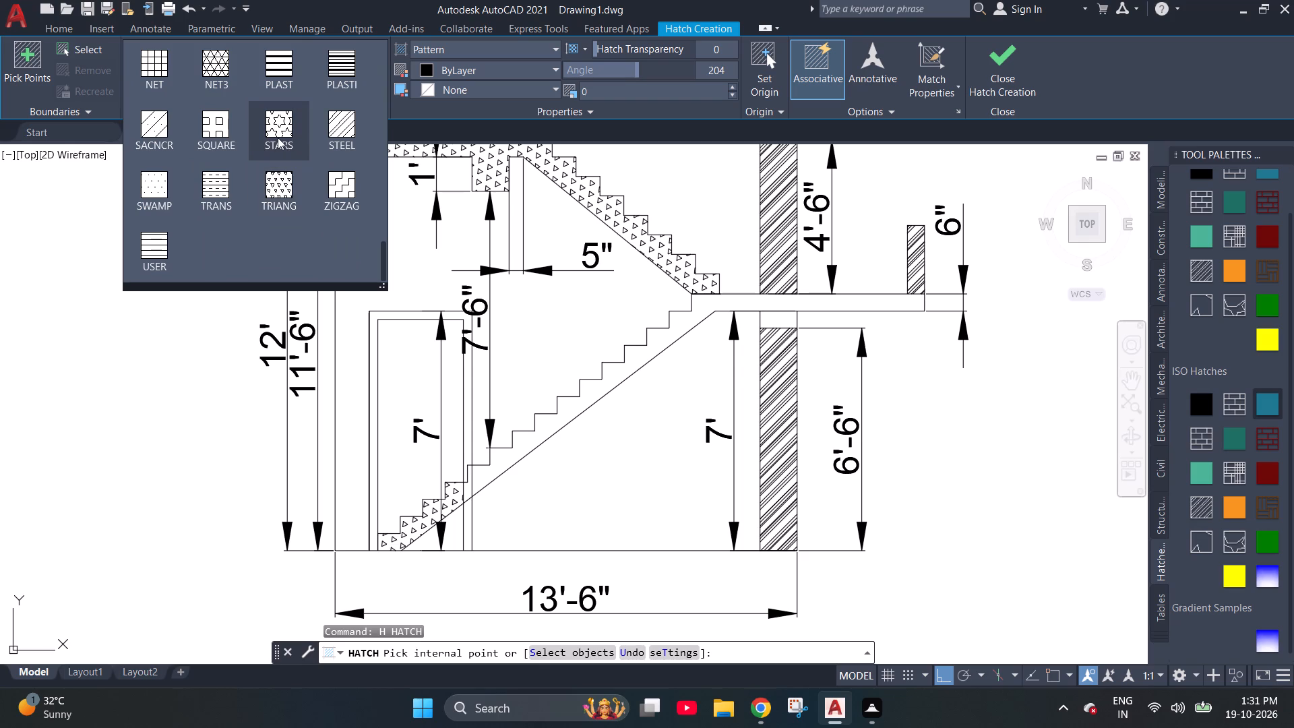
click(286, 195)
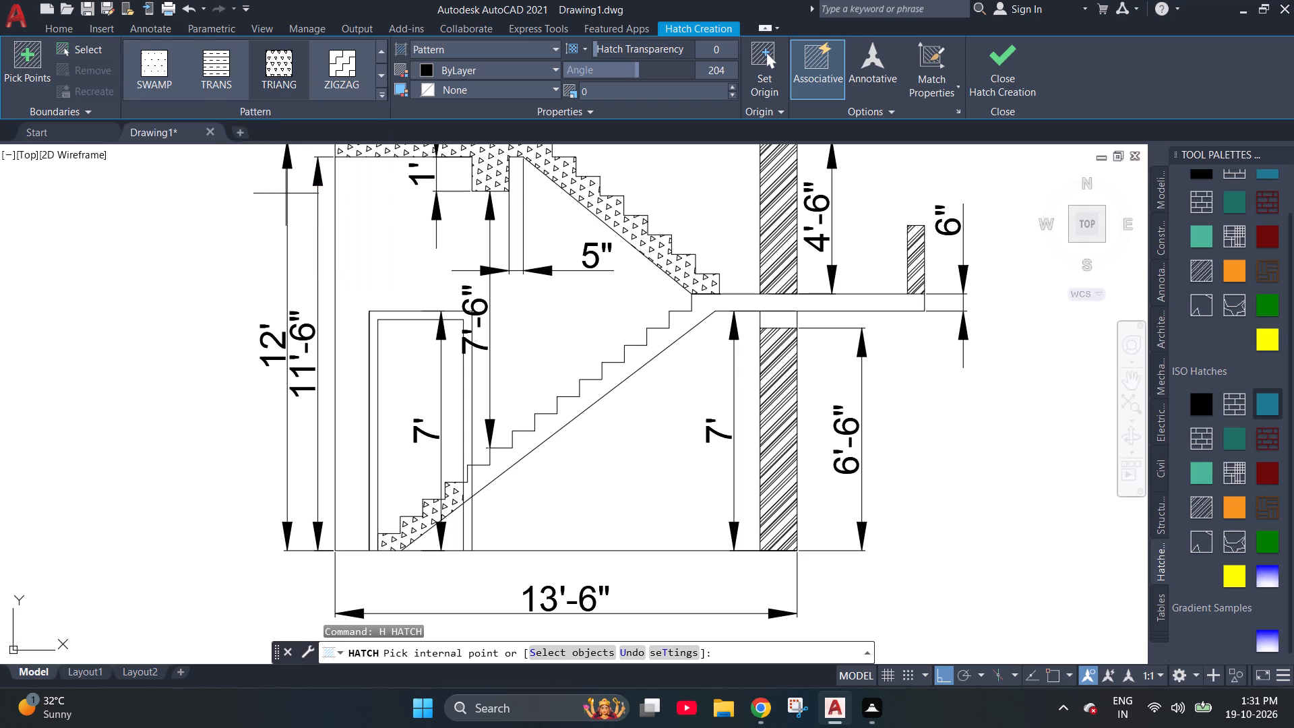
drag(270, 60, 613, 473)
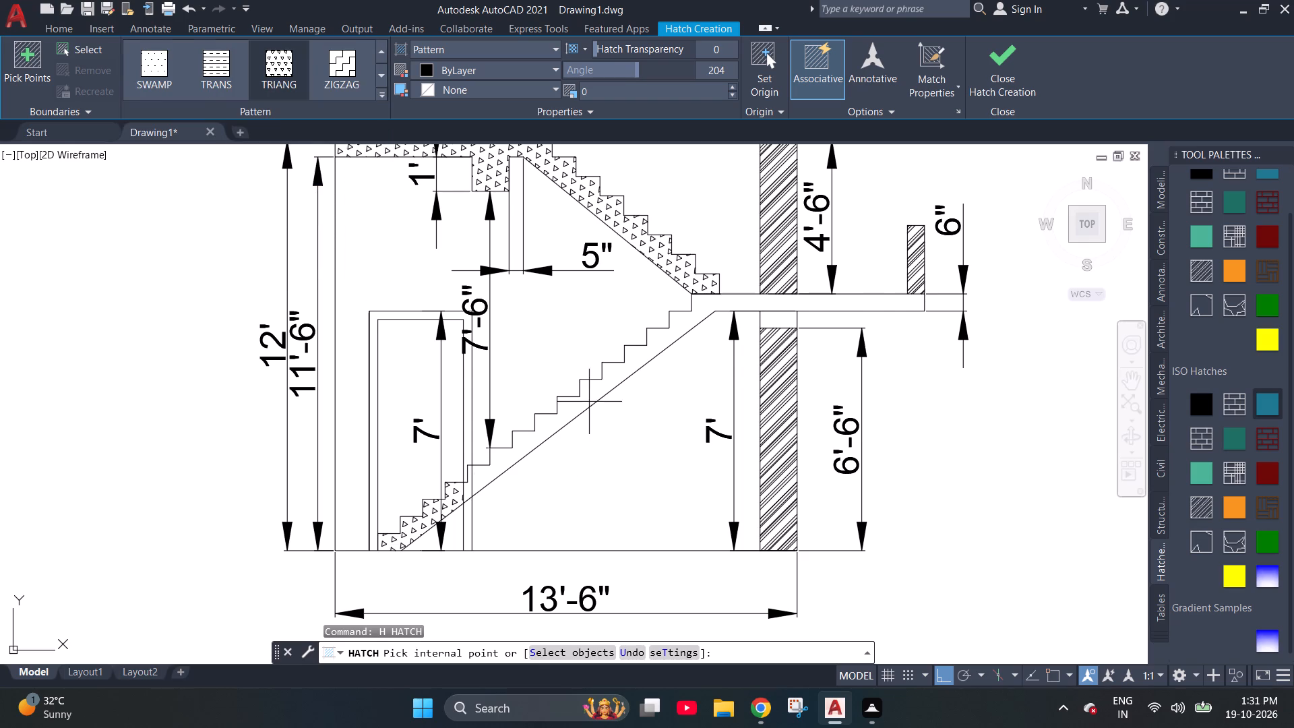
click(587, 397)
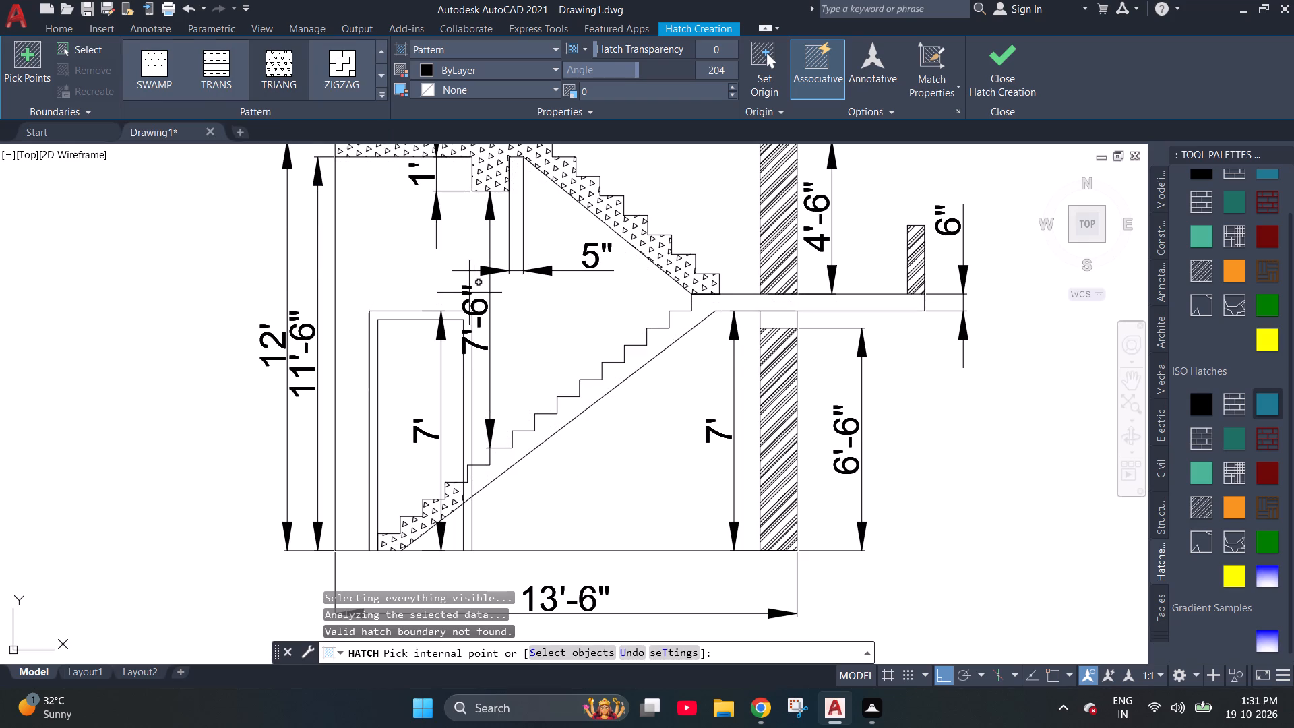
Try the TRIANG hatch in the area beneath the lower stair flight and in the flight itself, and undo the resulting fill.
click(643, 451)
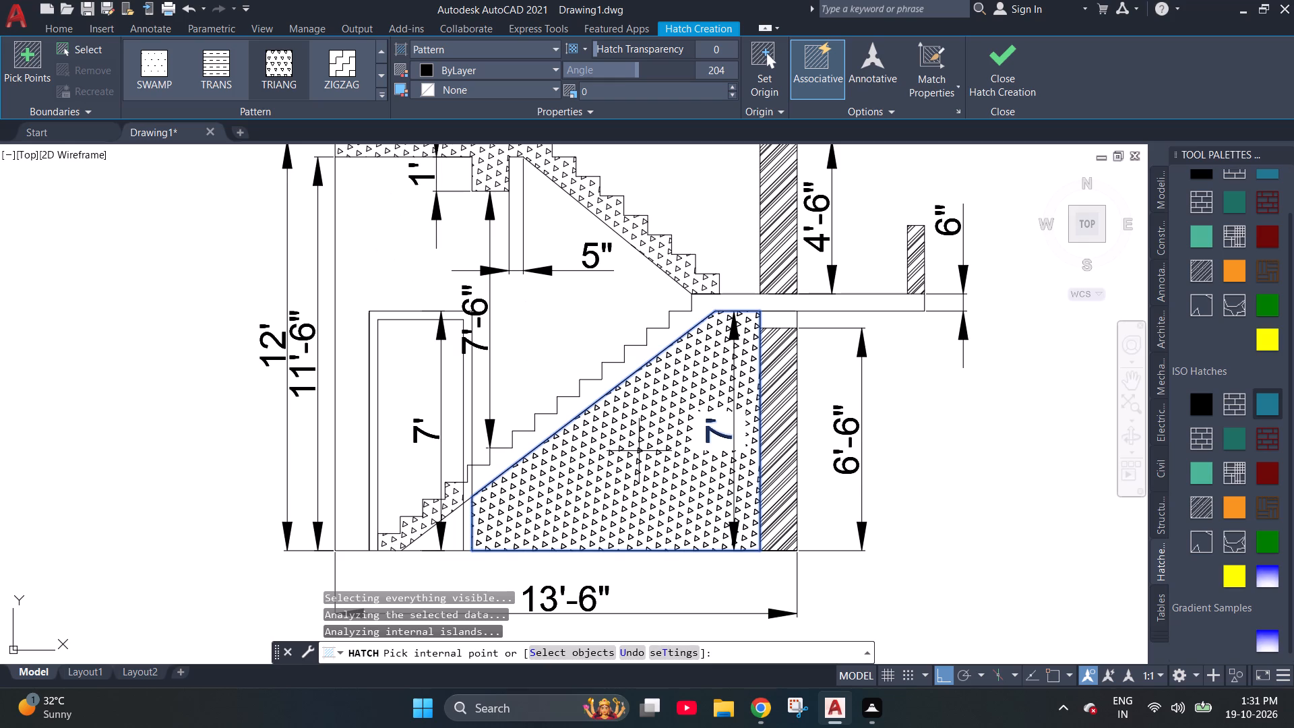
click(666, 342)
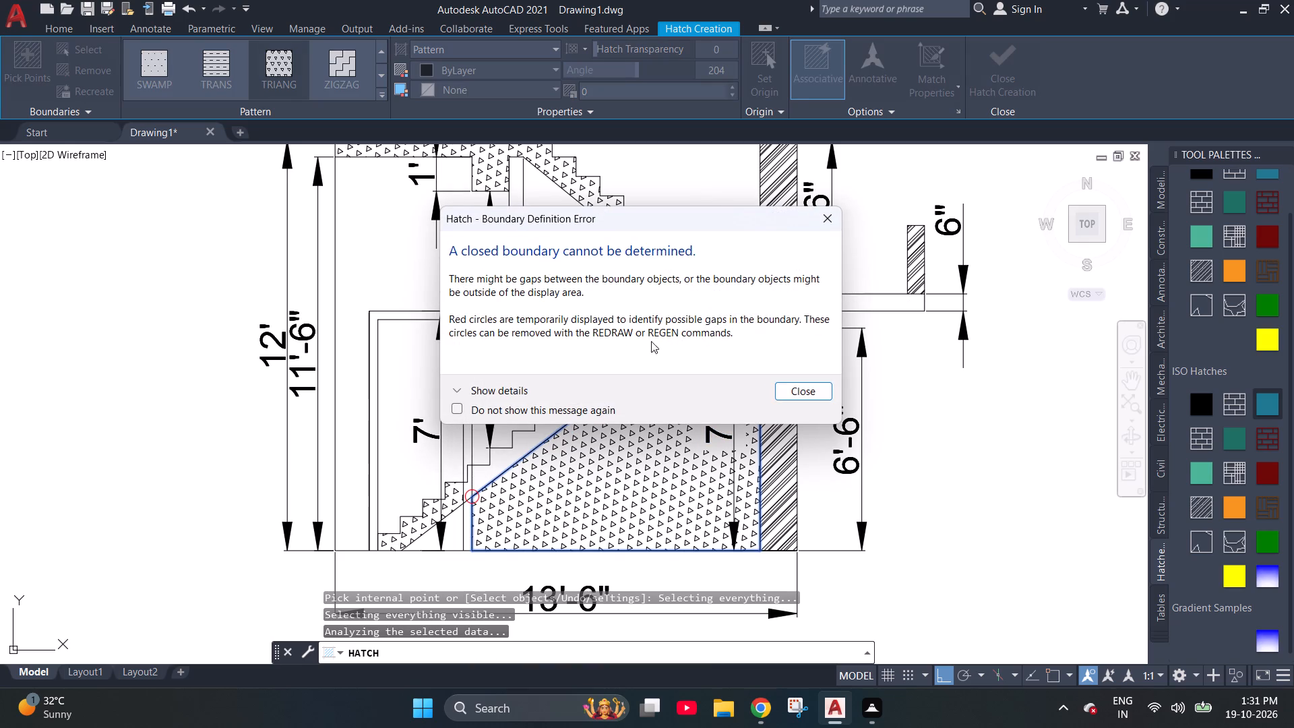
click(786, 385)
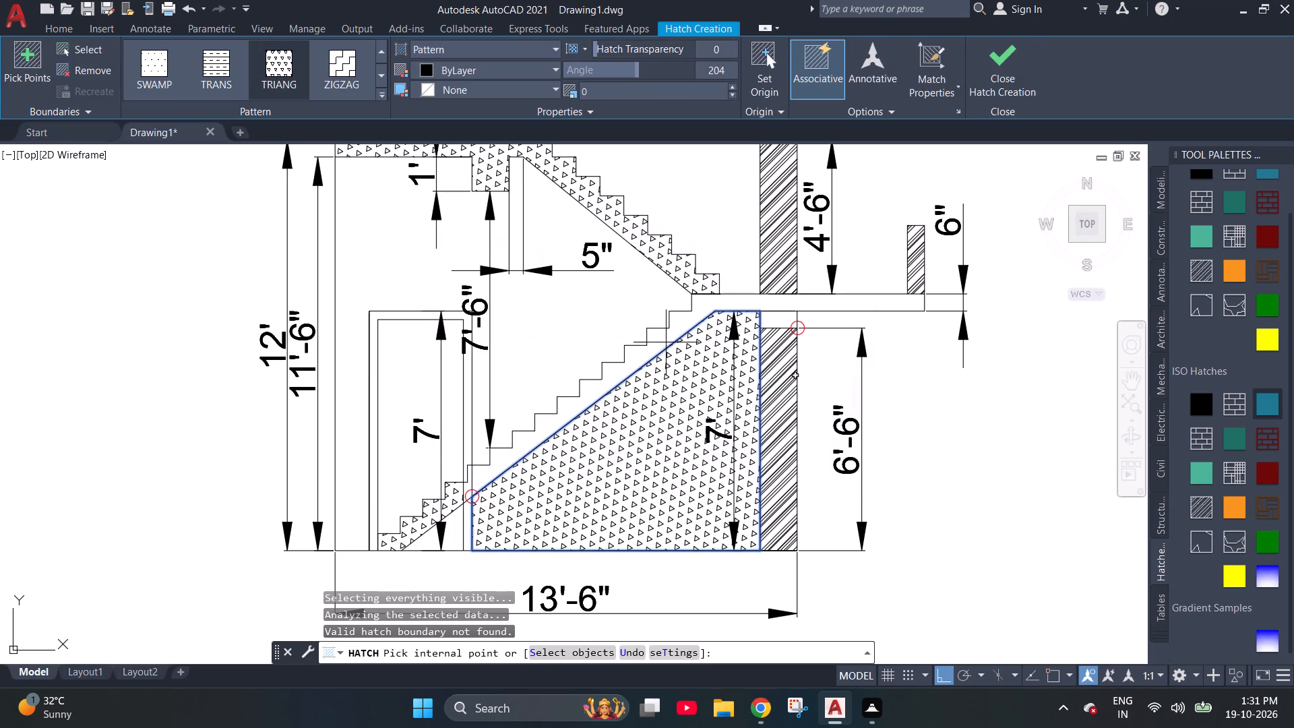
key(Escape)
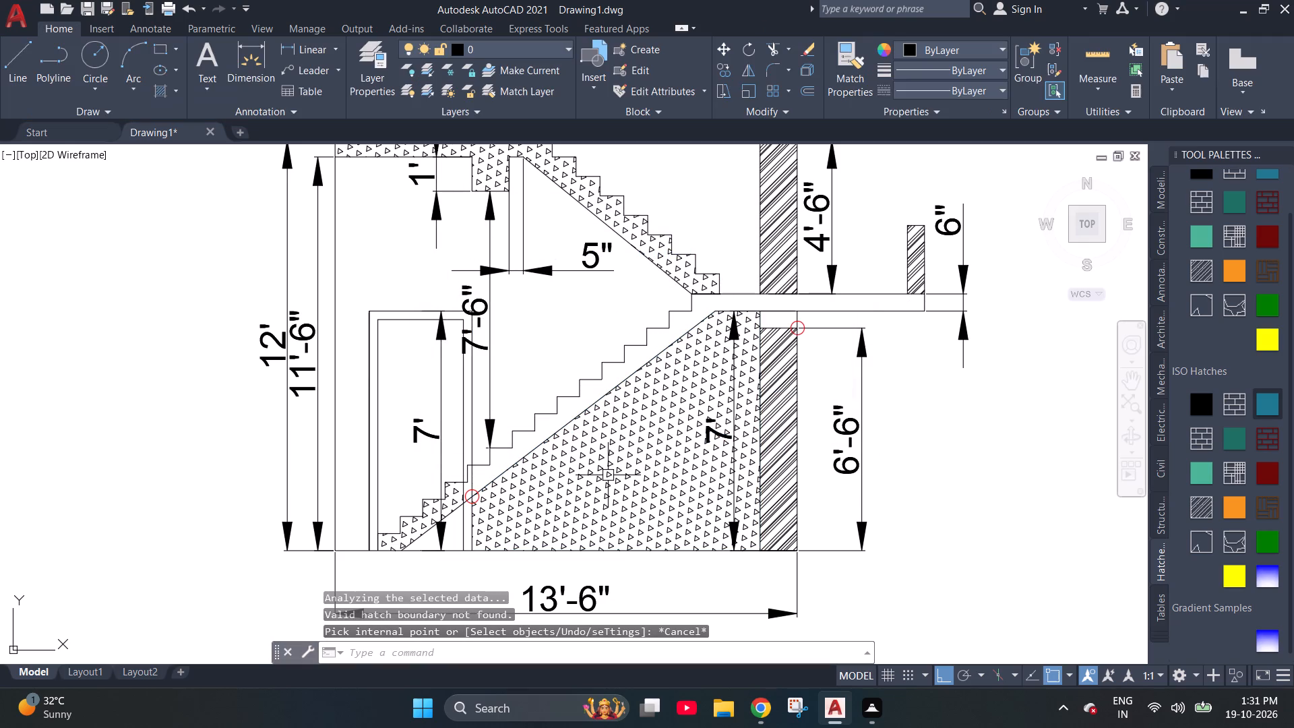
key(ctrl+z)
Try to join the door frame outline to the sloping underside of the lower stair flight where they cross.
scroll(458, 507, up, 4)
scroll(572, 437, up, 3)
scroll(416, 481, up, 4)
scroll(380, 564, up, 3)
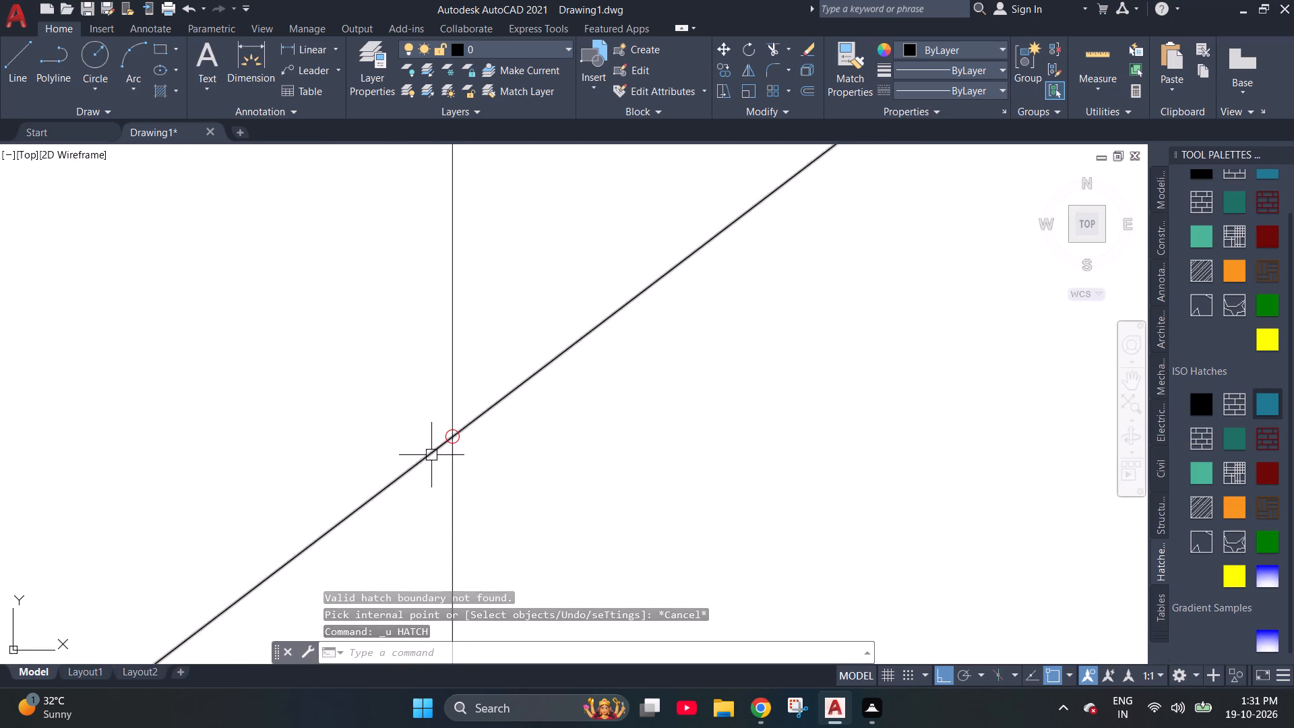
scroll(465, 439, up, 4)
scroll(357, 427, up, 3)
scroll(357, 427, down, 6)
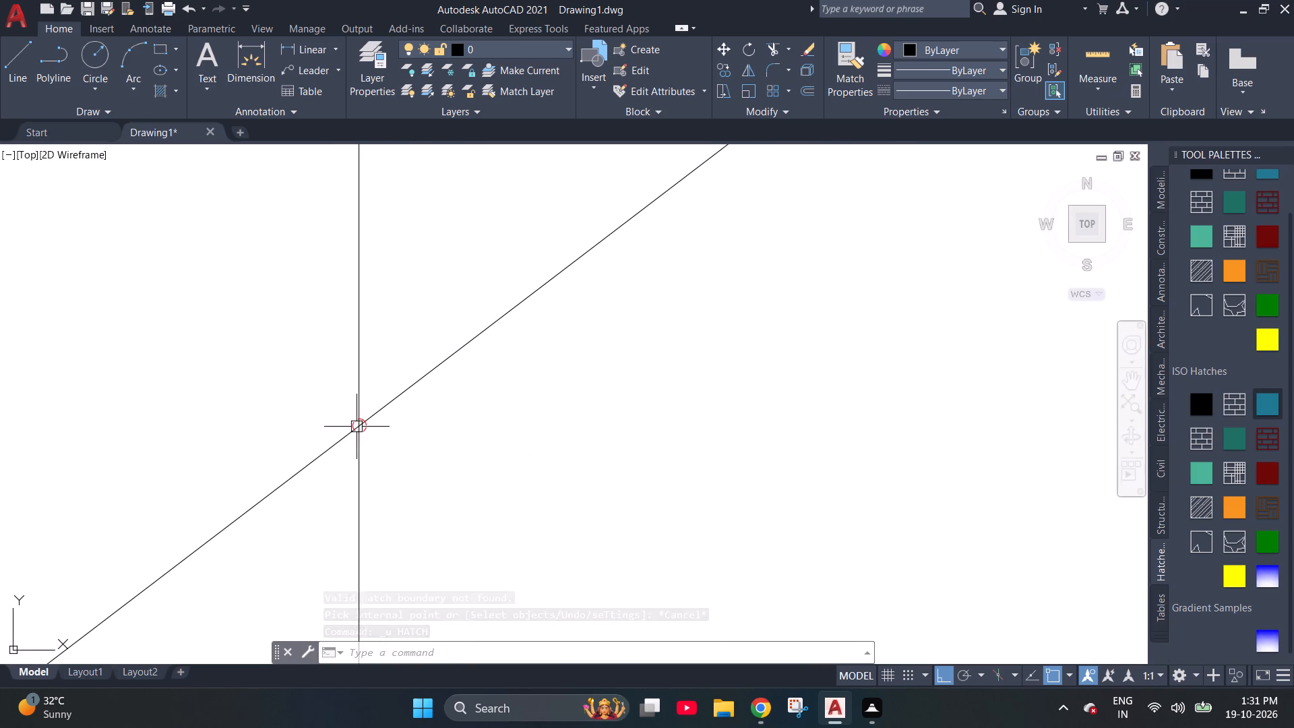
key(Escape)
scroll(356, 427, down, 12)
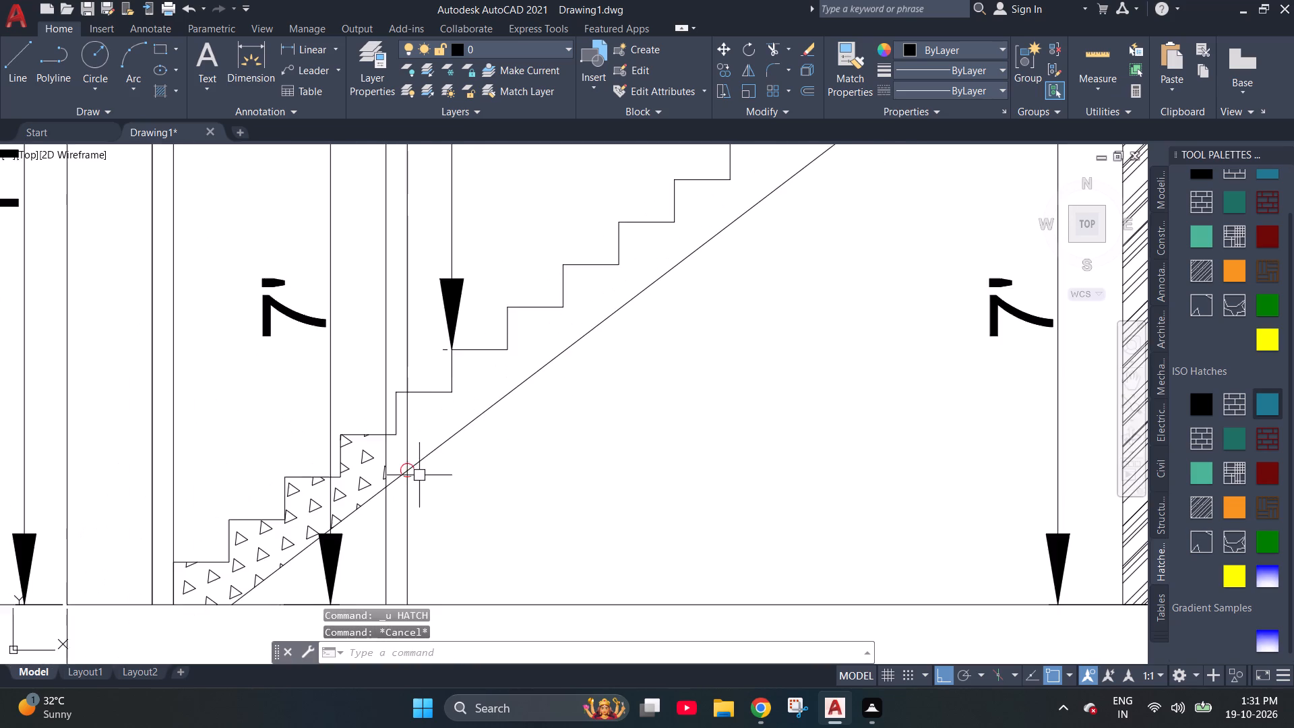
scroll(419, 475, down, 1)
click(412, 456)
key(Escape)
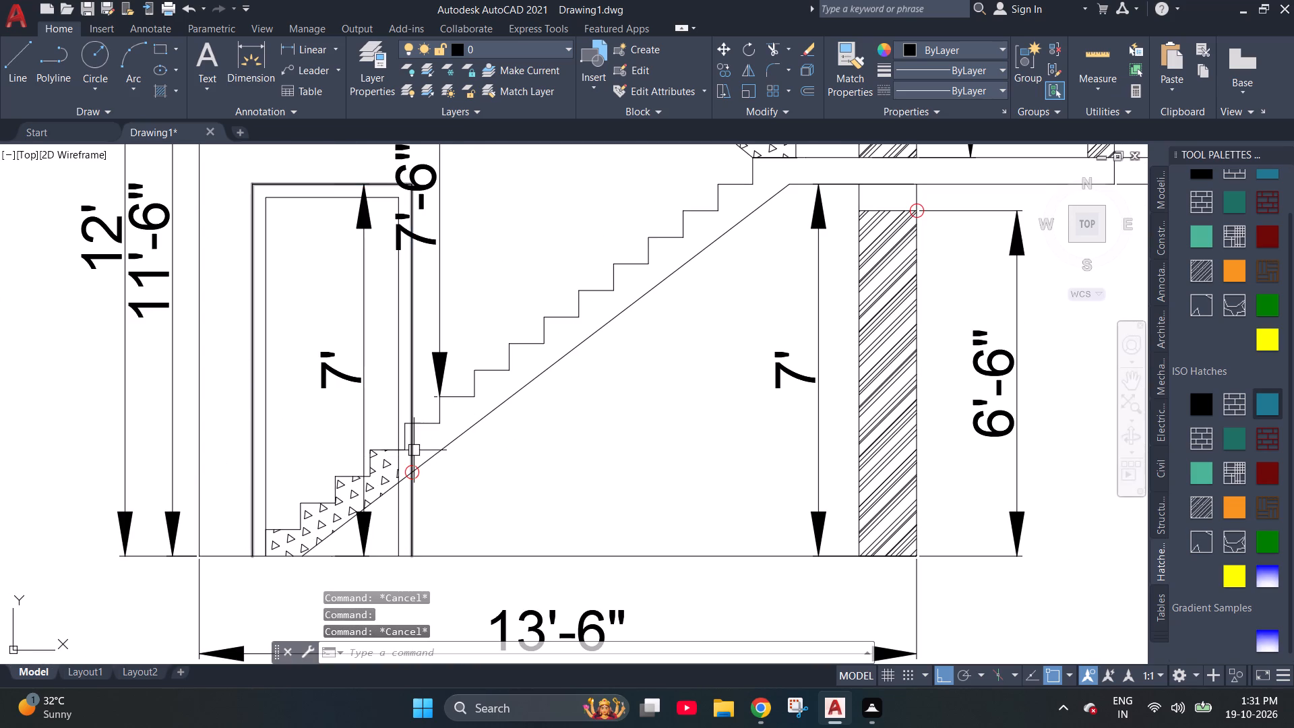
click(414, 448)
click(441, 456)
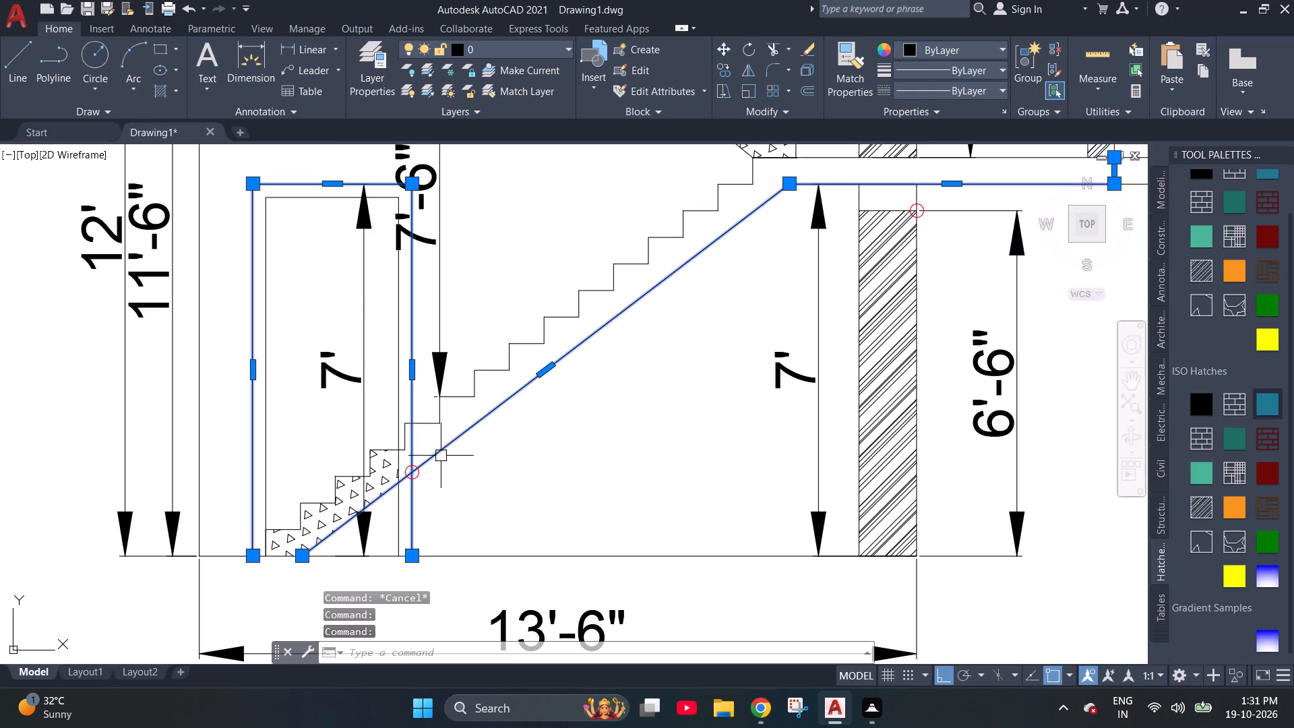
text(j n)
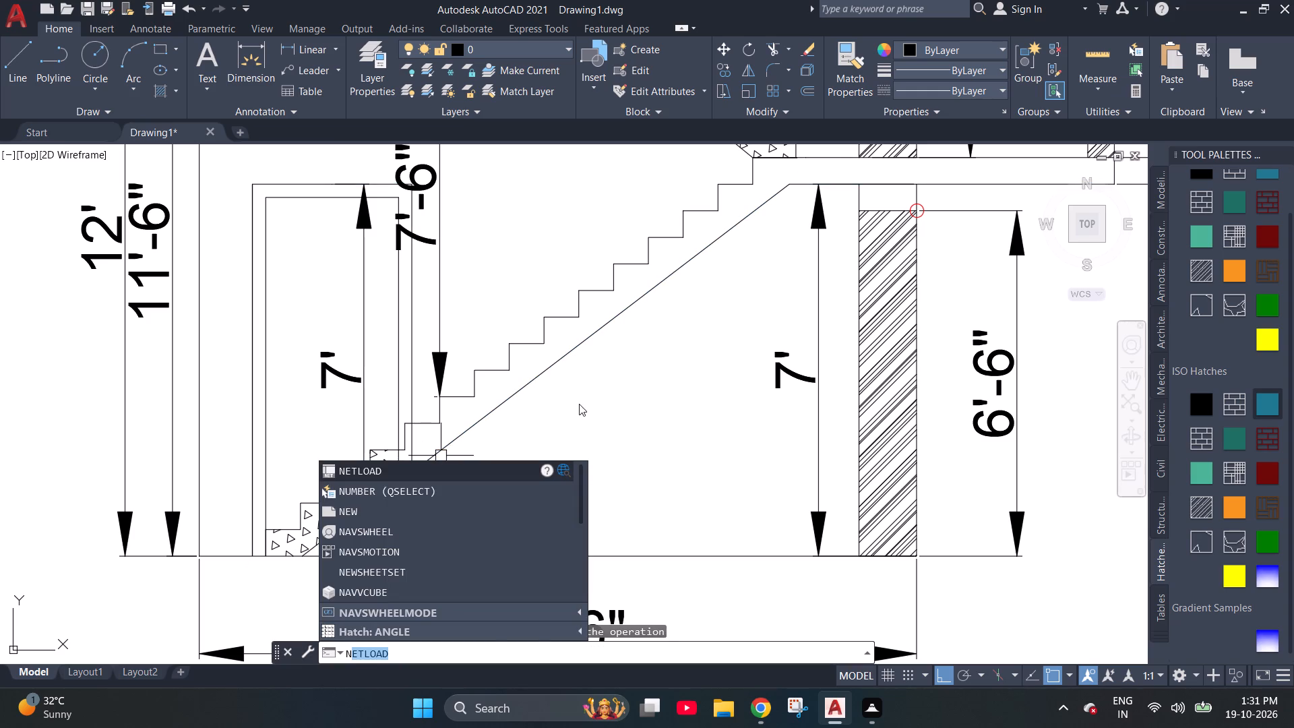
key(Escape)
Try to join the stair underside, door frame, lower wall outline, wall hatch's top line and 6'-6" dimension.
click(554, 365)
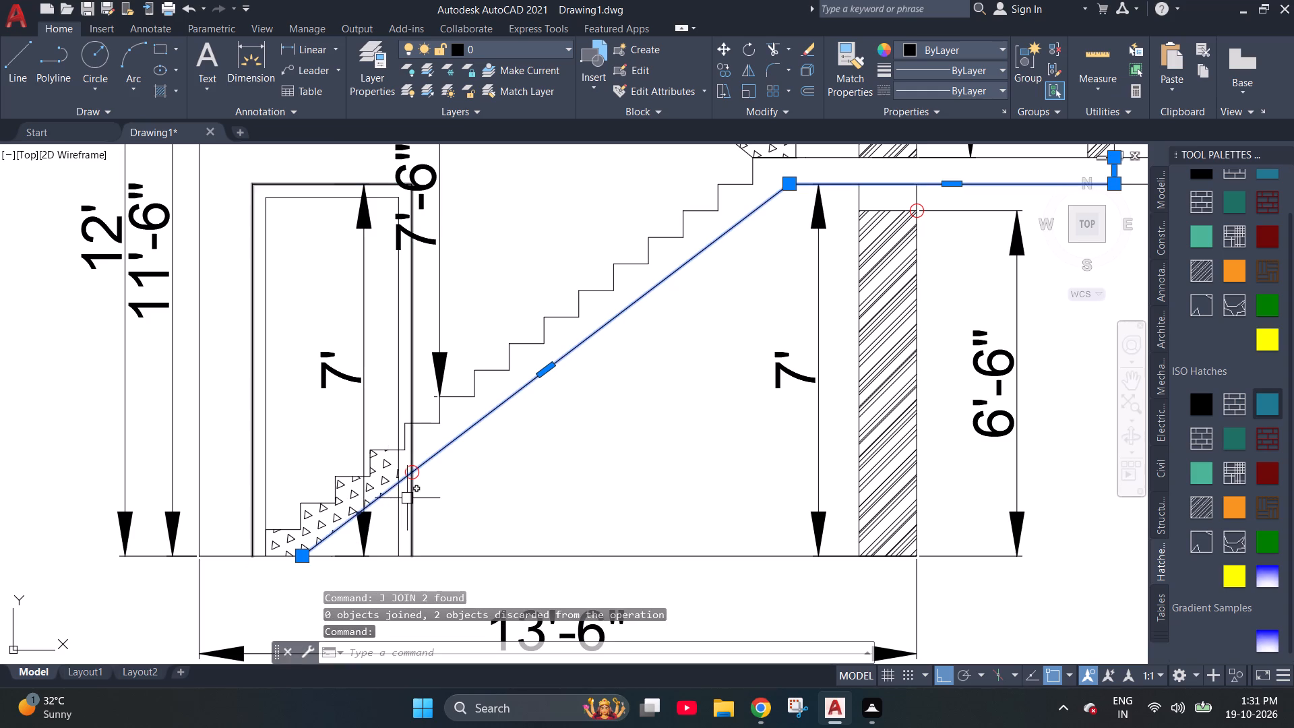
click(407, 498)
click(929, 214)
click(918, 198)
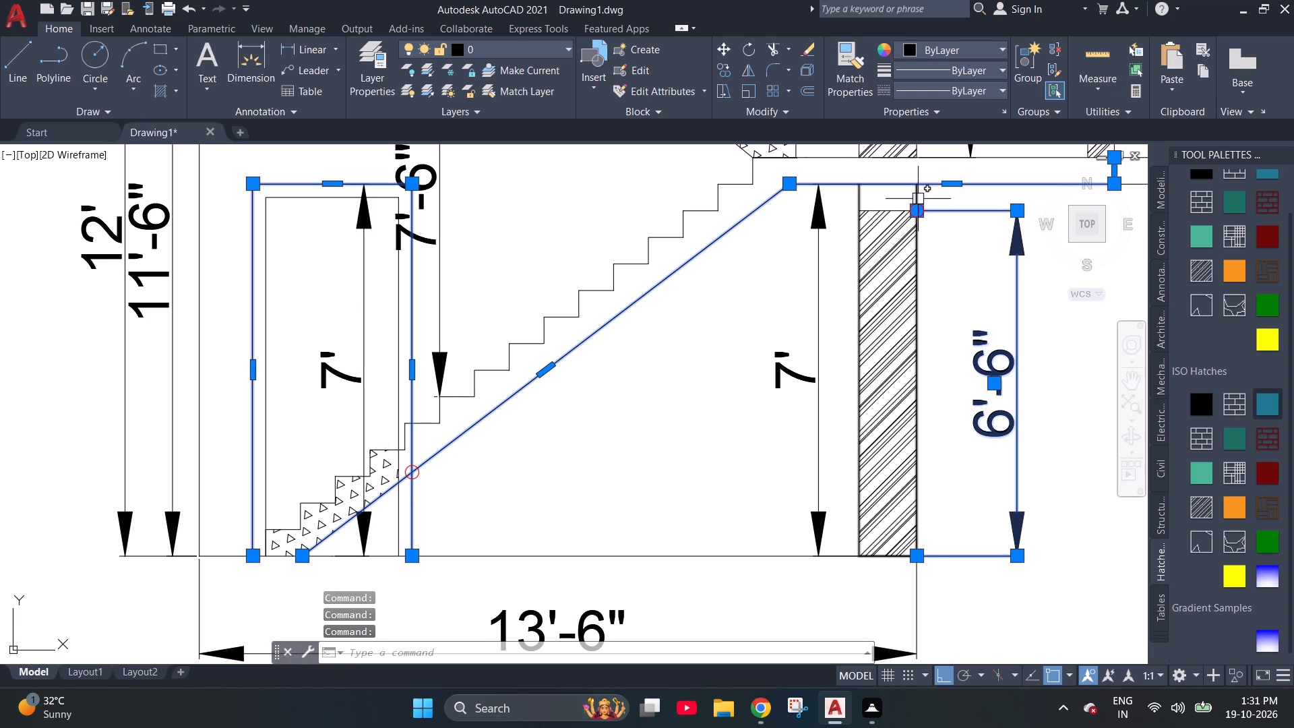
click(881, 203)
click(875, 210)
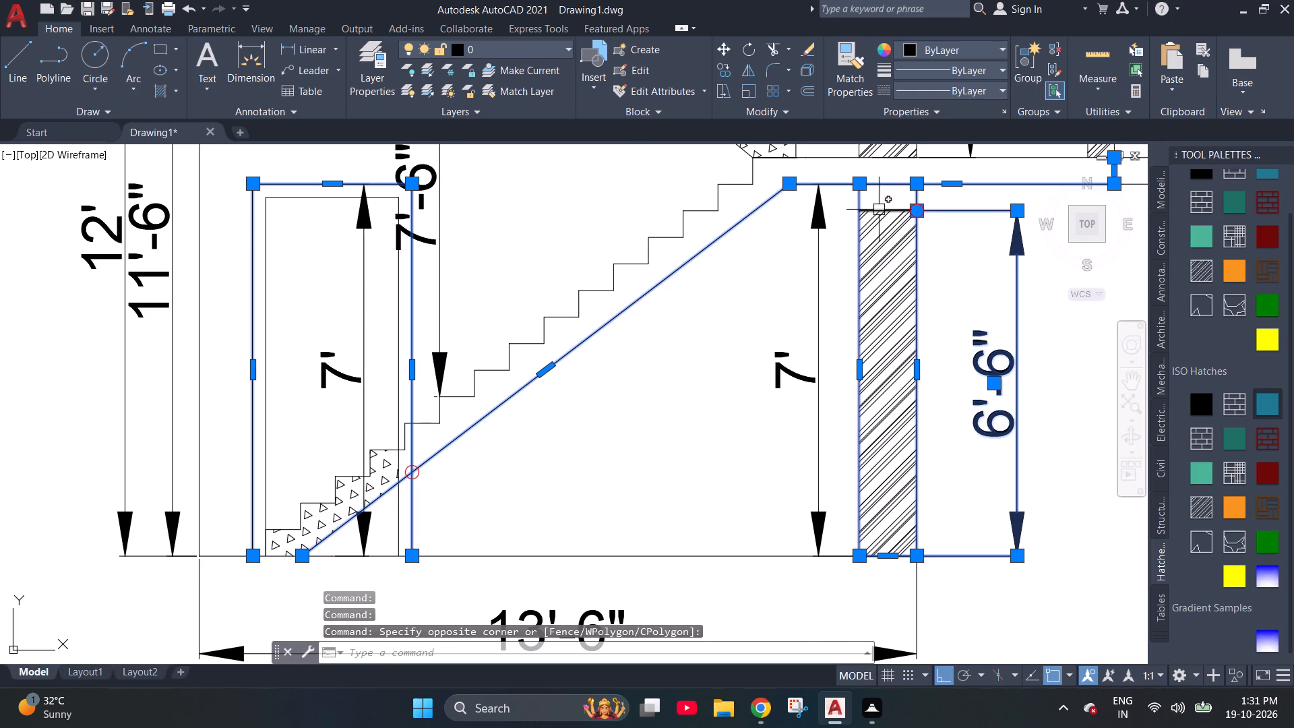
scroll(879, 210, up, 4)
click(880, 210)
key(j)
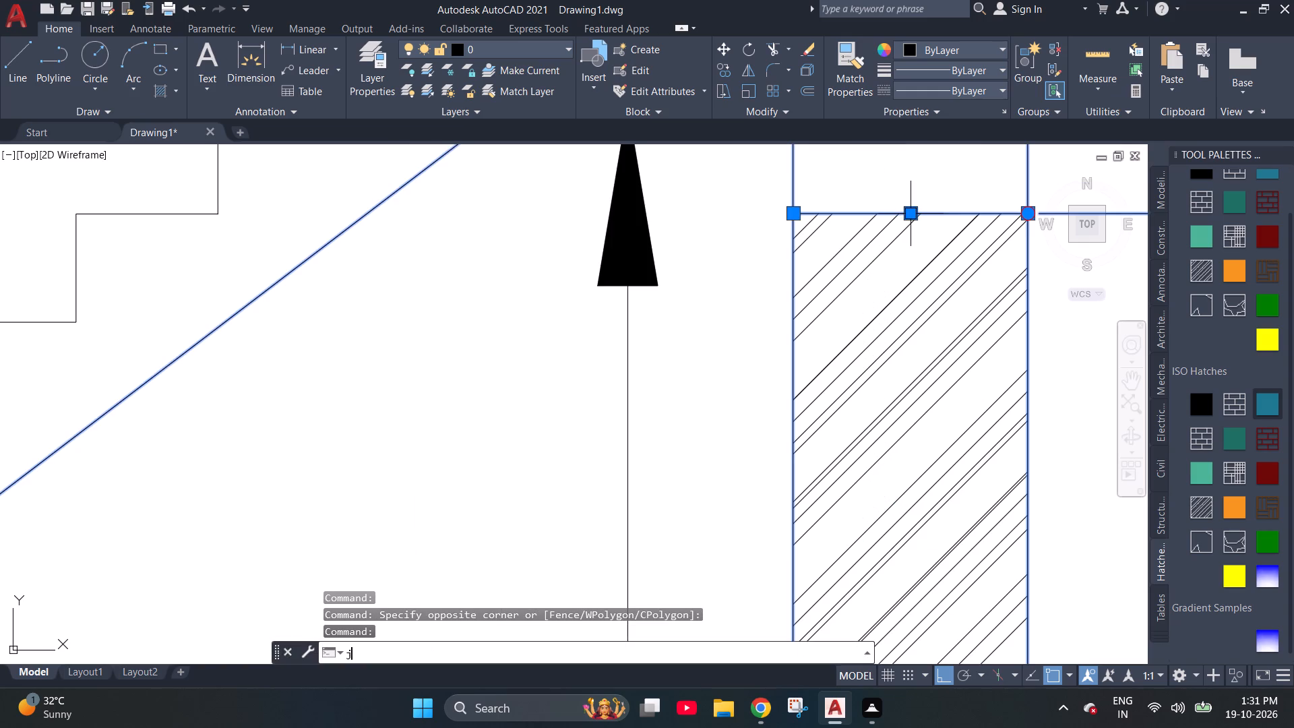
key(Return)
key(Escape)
Start a new hatch for the lower stair flight with the TRIANG pattern.
scroll(700, 322, down, 3)
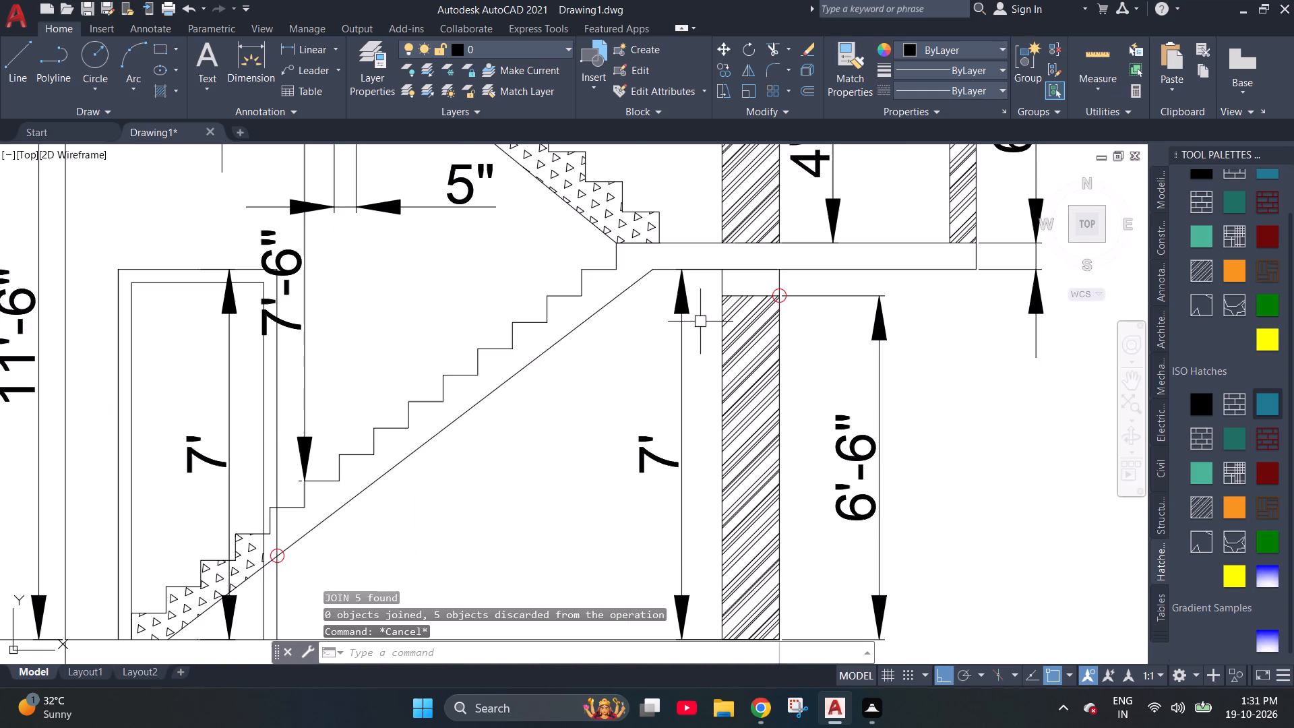
text(h)
key(space)
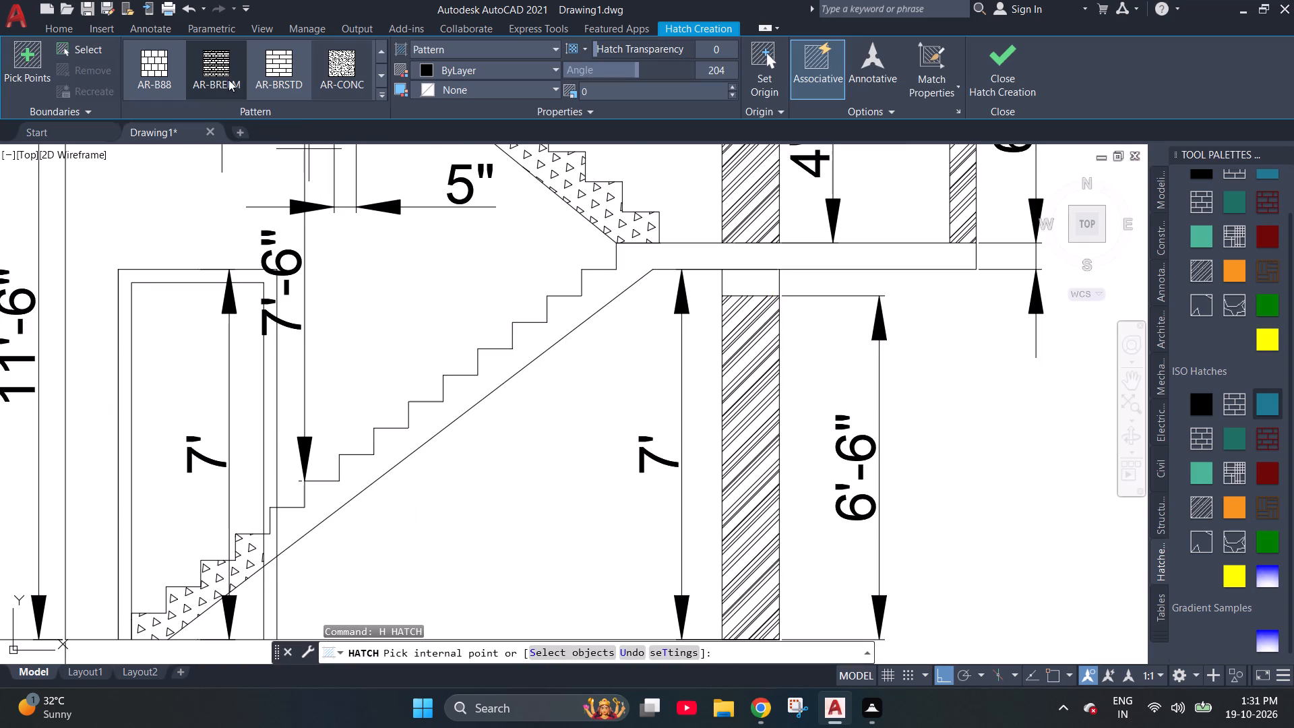
click(221, 73)
click(344, 69)
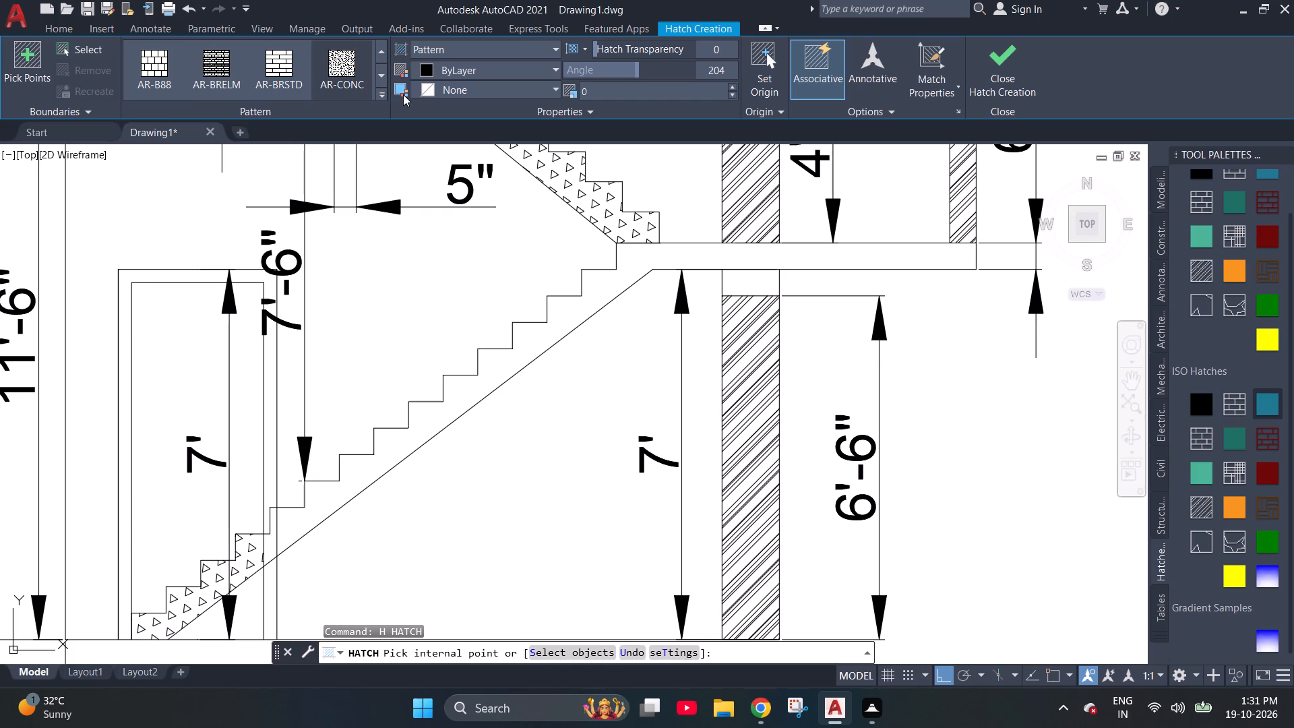
click(381, 97)
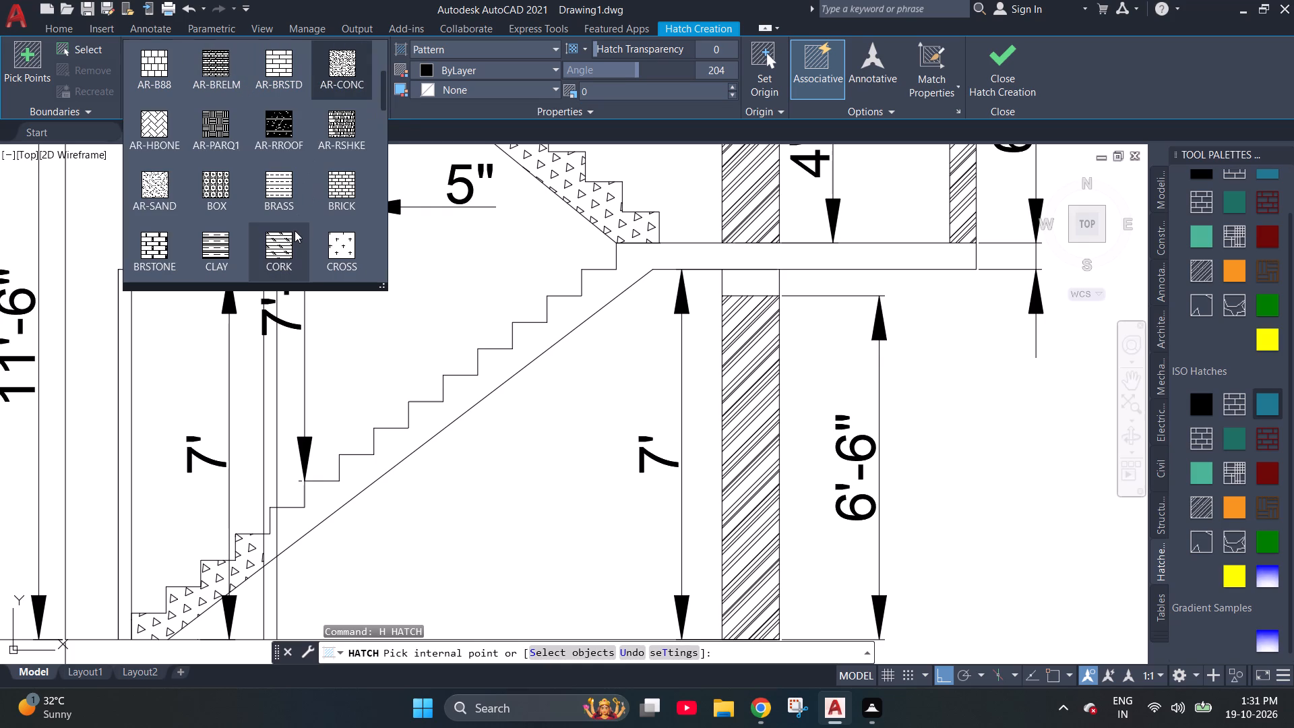
scroll(295, 231, down, 1)
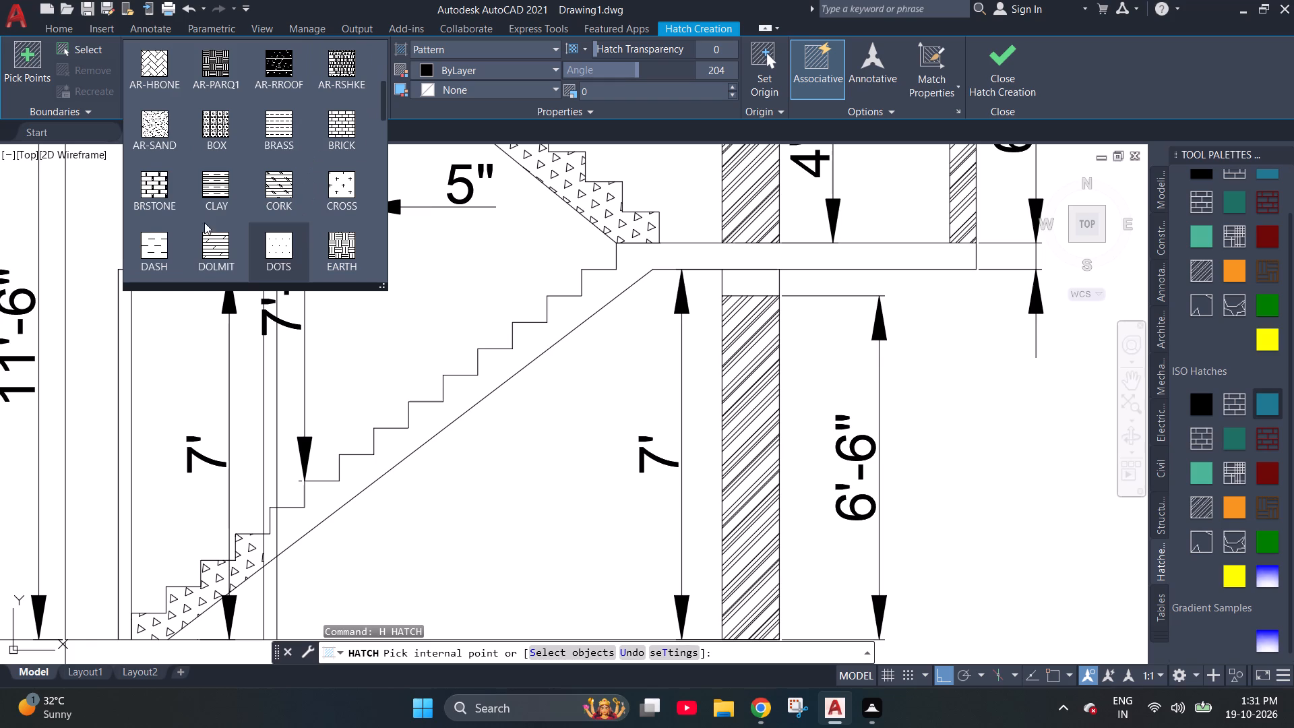
scroll(247, 173, down, 1)
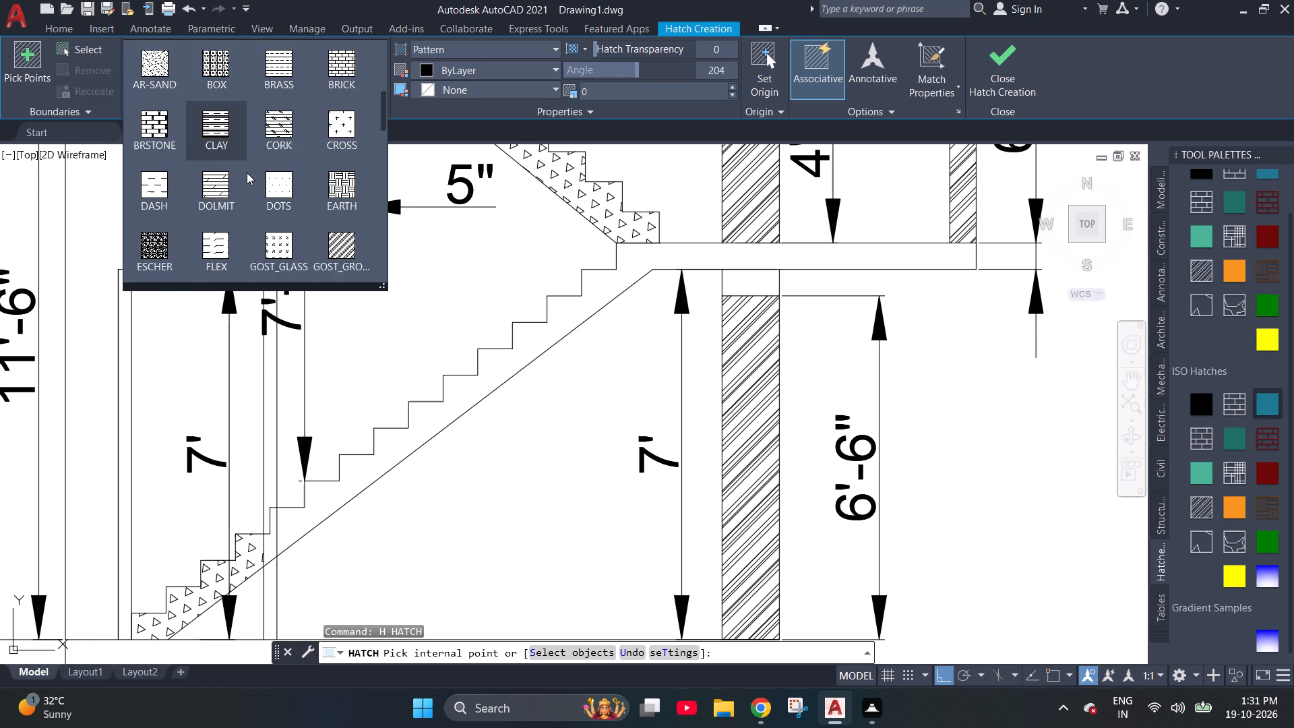
scroll(247, 173, down, 1)
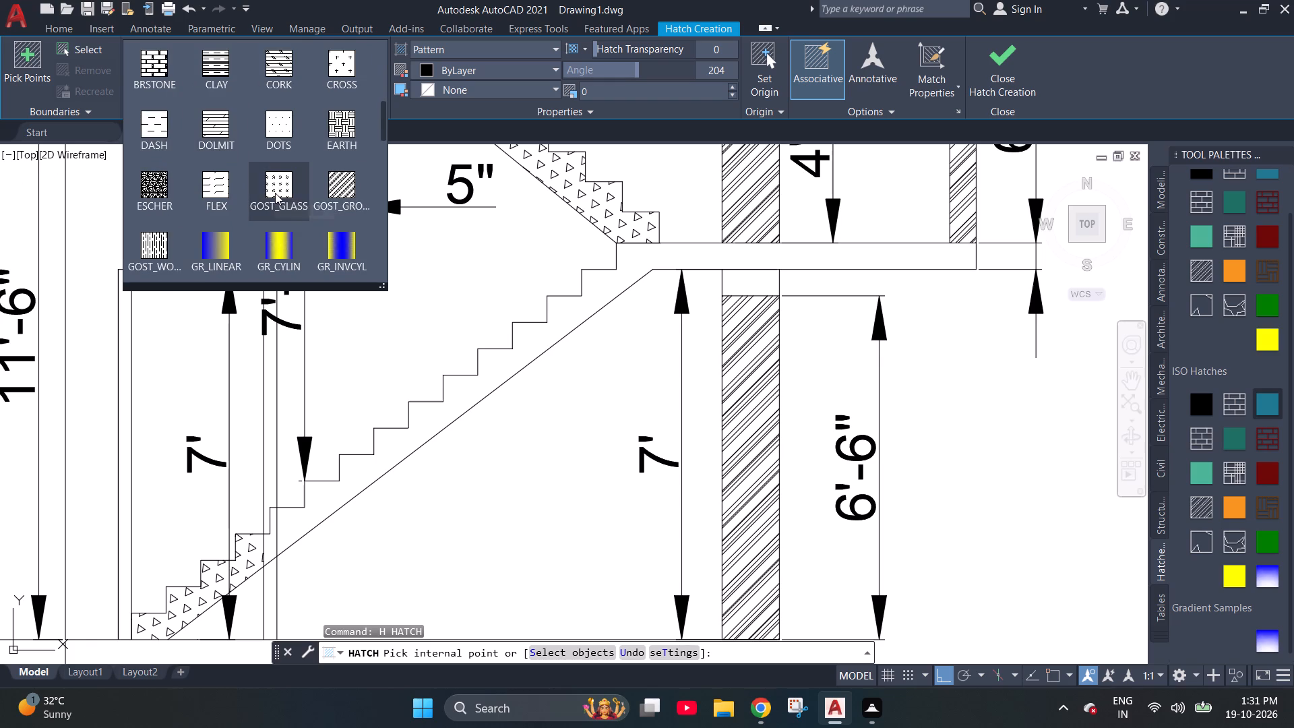
scroll(275, 193, down, 4)
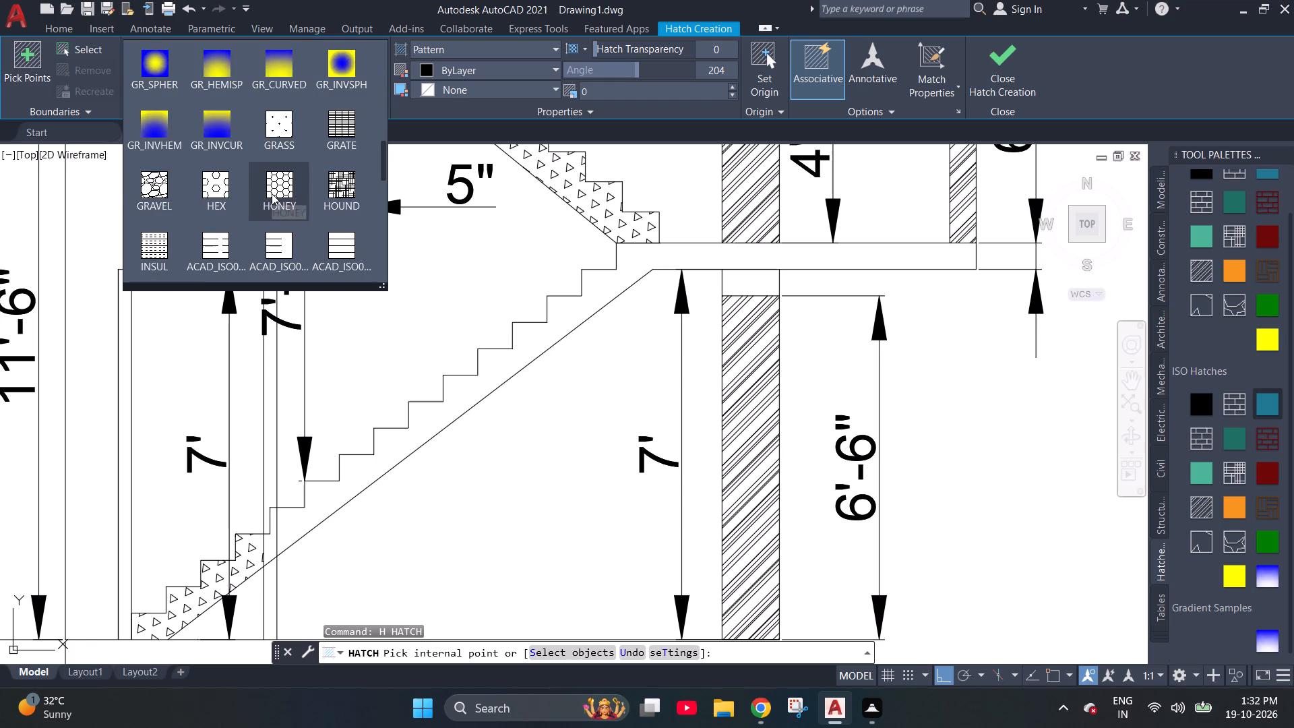
scroll(269, 194, down, 2)
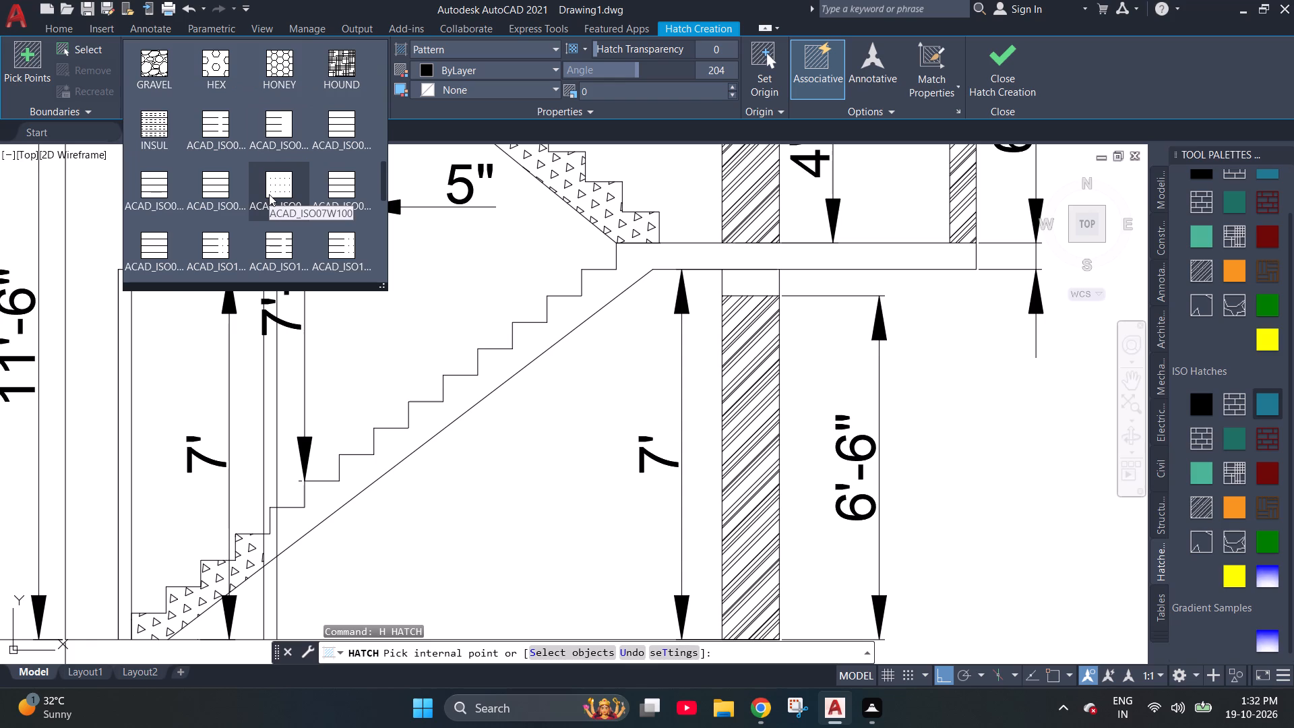
scroll(269, 194, down, 6)
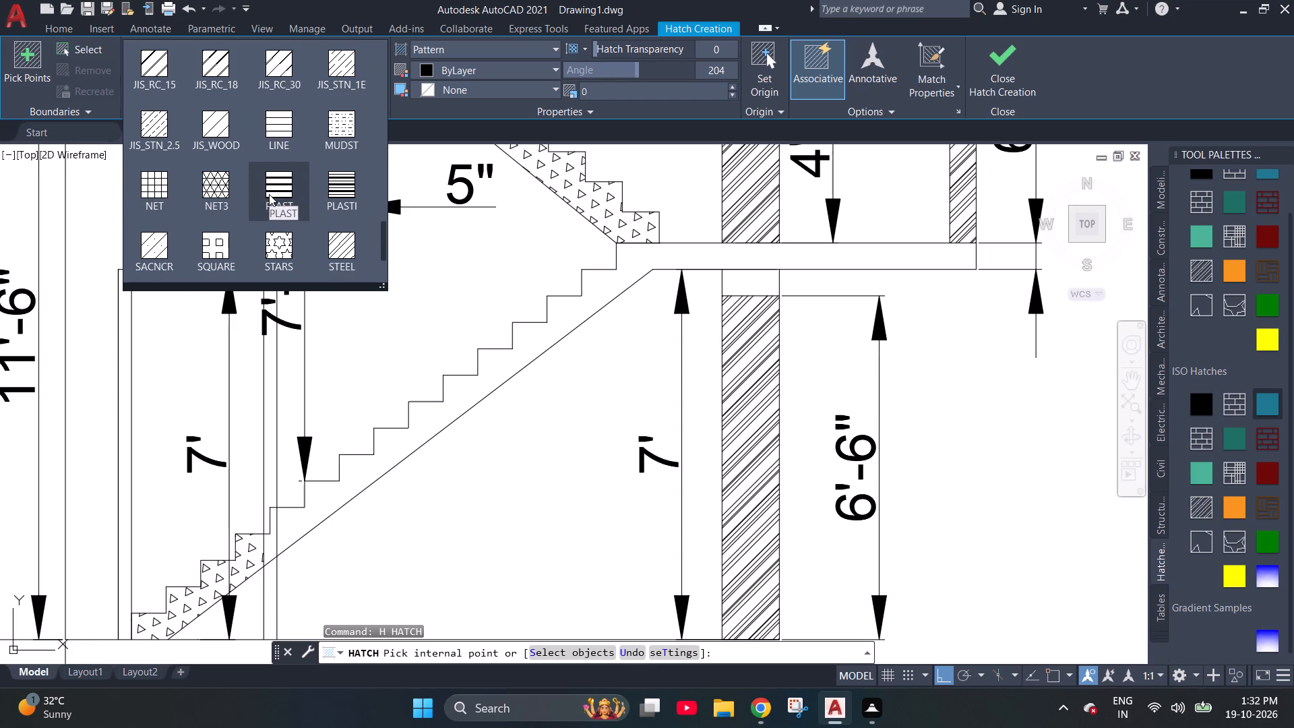
scroll(269, 194, down, 2)
click(283, 173)
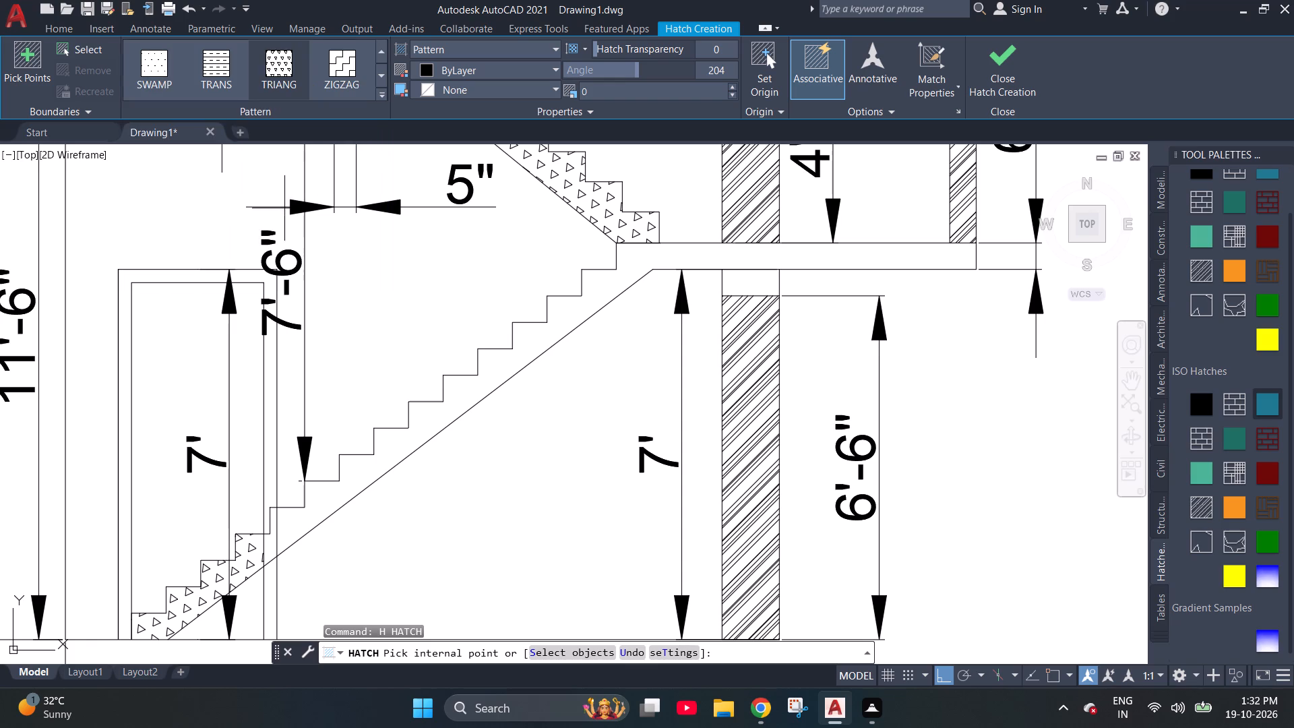
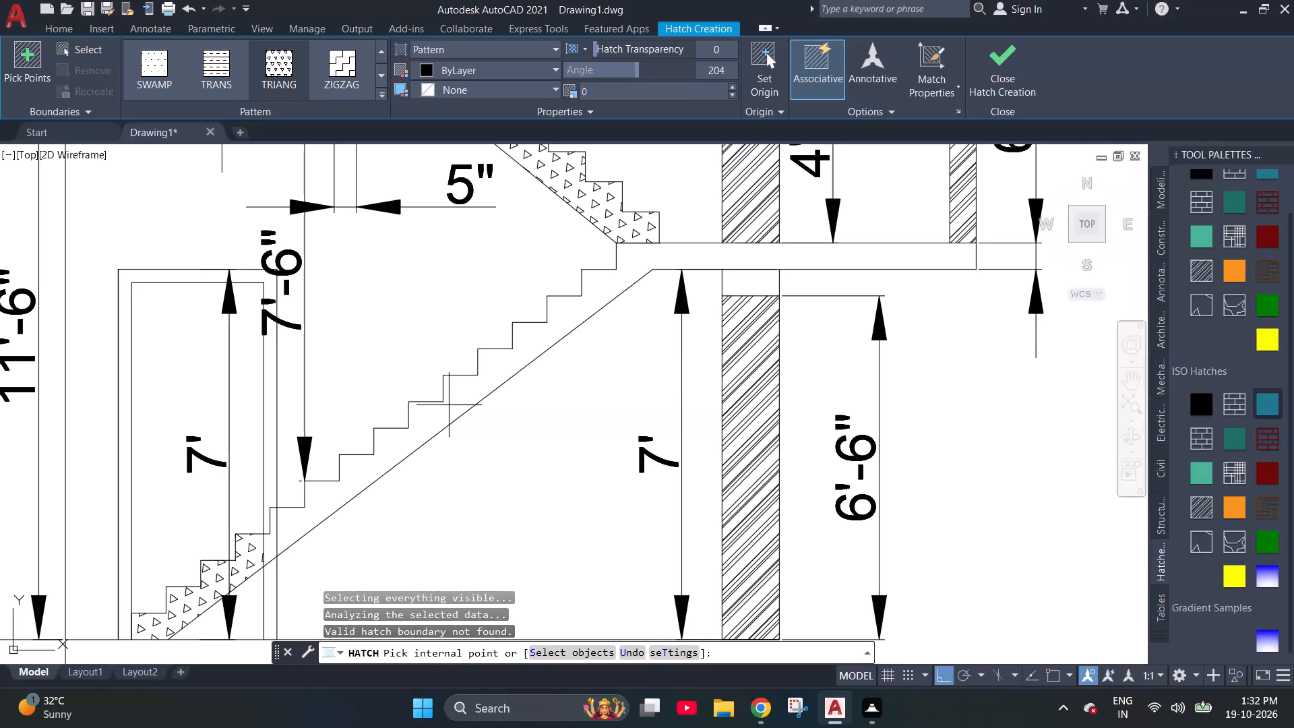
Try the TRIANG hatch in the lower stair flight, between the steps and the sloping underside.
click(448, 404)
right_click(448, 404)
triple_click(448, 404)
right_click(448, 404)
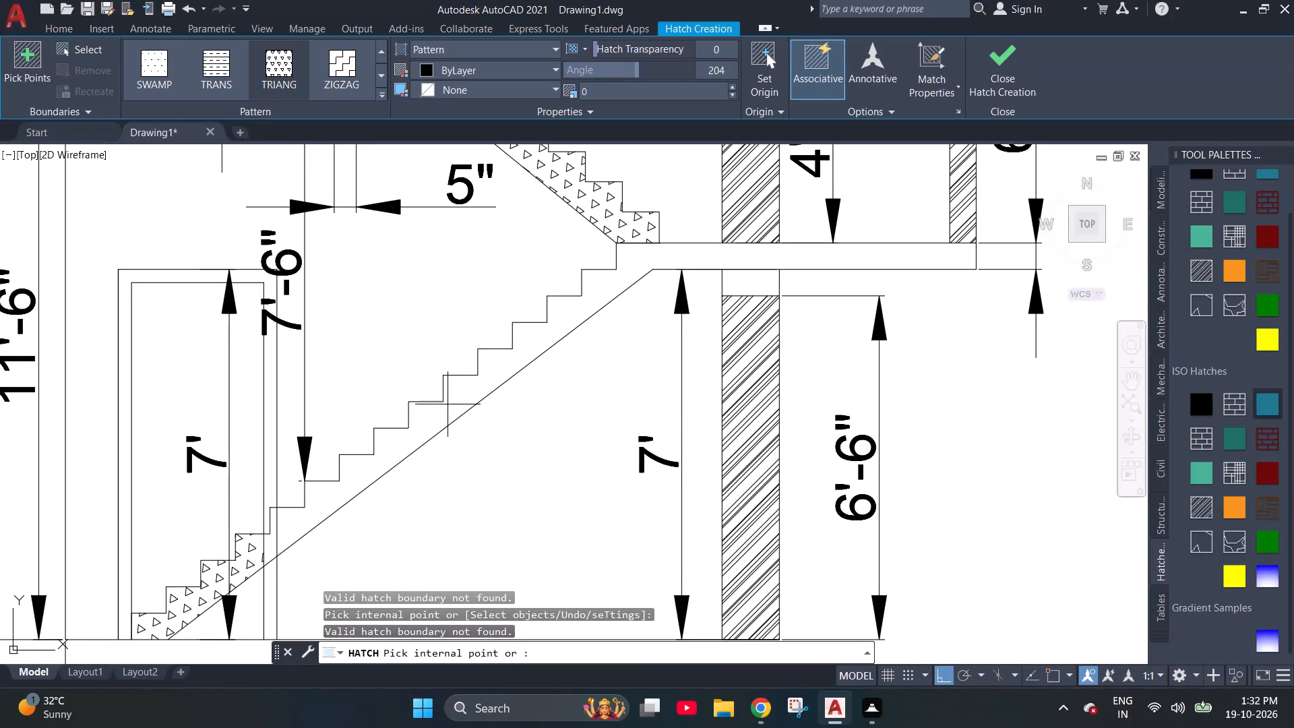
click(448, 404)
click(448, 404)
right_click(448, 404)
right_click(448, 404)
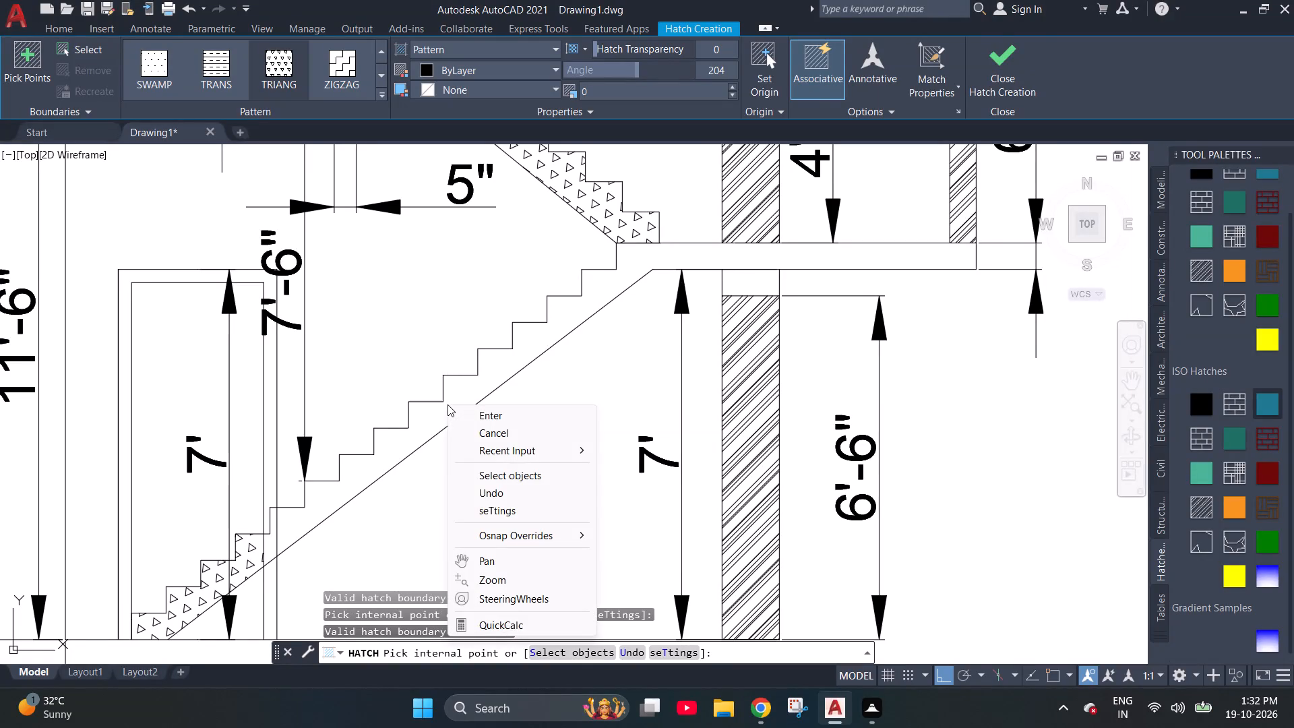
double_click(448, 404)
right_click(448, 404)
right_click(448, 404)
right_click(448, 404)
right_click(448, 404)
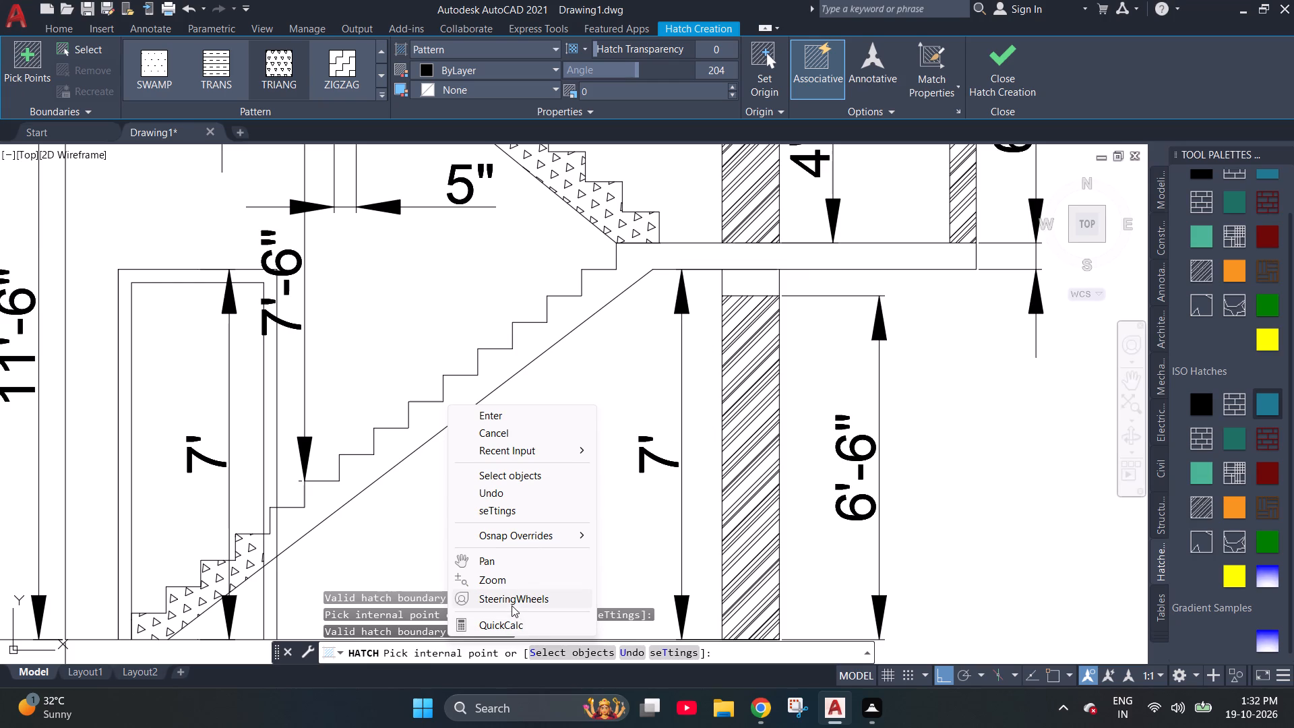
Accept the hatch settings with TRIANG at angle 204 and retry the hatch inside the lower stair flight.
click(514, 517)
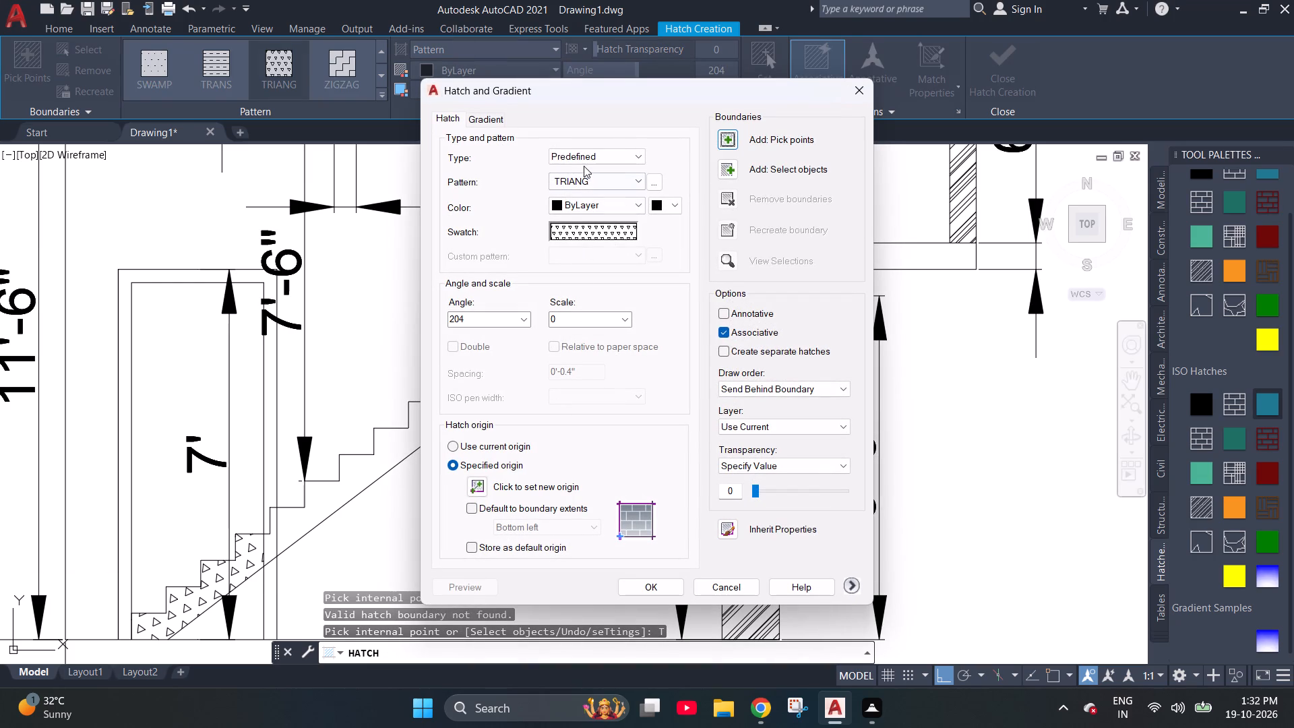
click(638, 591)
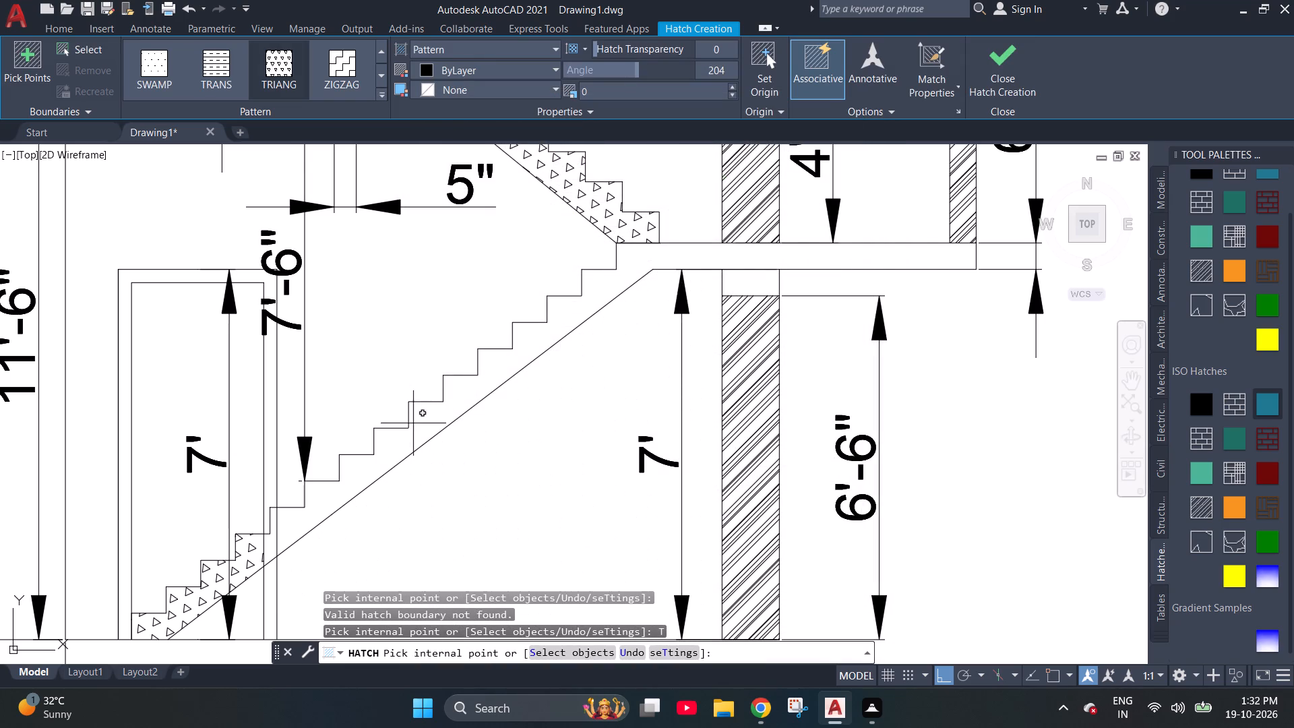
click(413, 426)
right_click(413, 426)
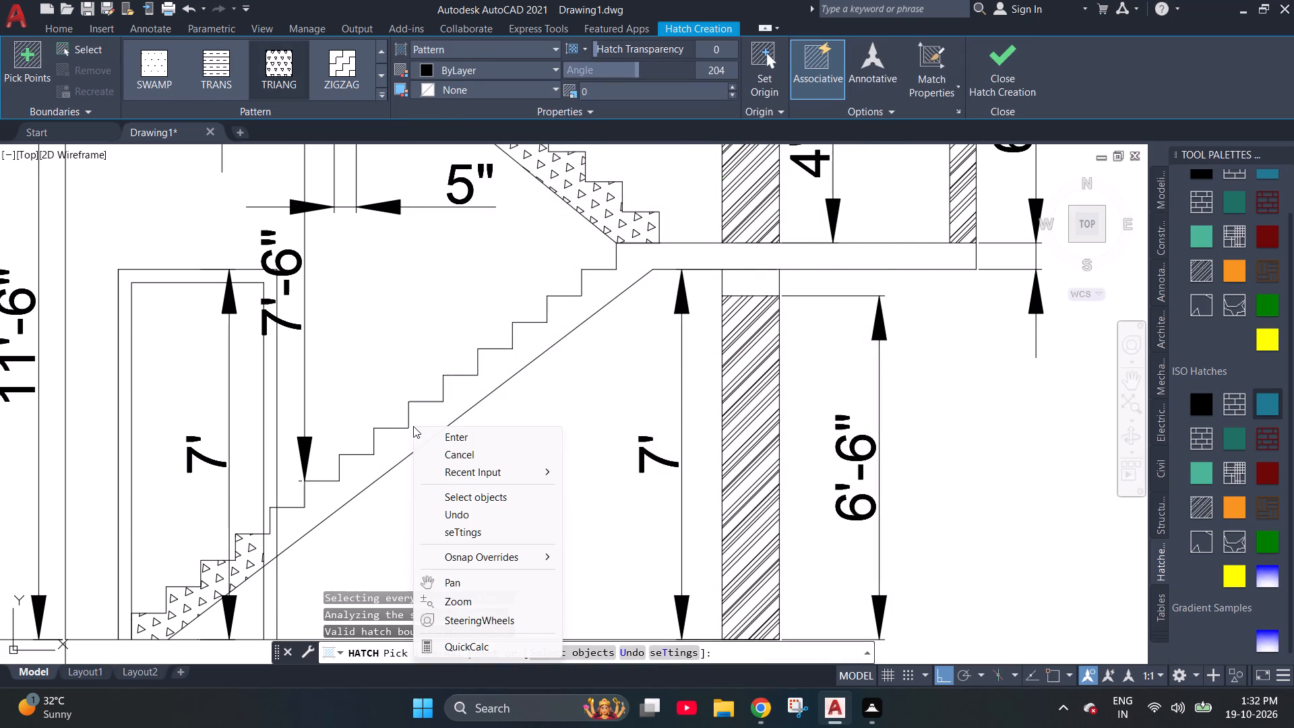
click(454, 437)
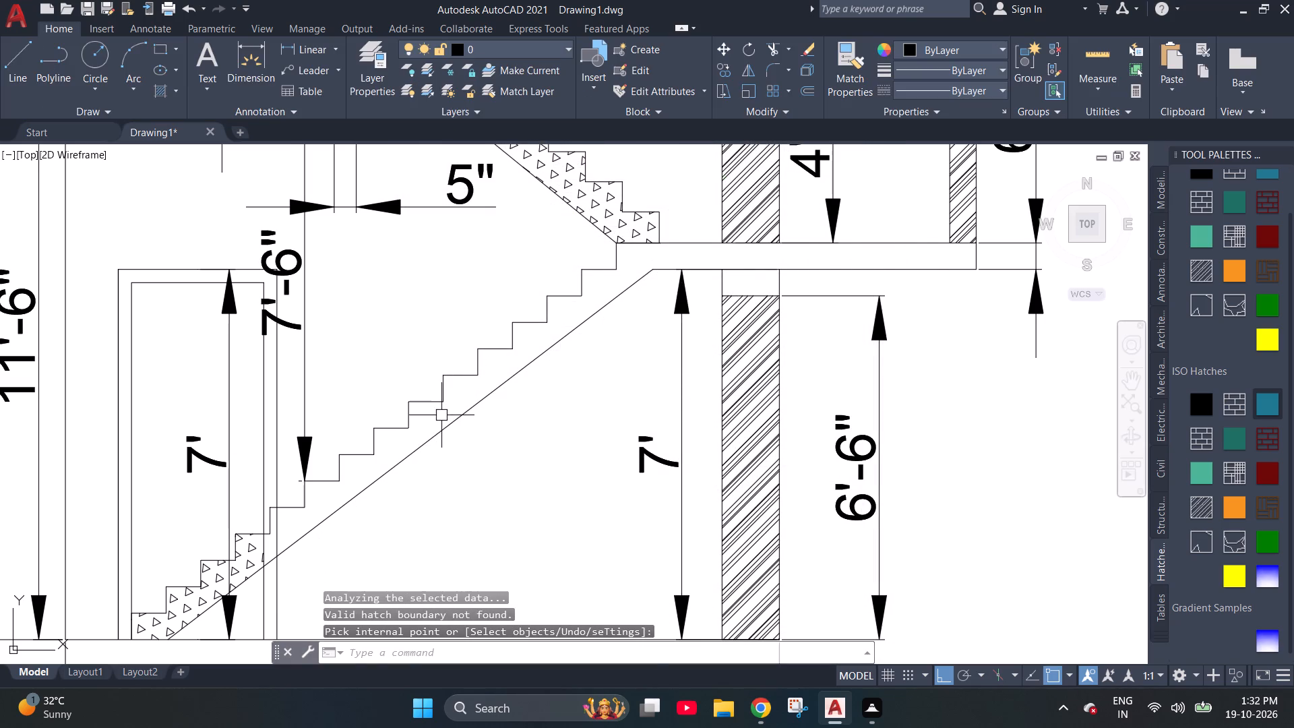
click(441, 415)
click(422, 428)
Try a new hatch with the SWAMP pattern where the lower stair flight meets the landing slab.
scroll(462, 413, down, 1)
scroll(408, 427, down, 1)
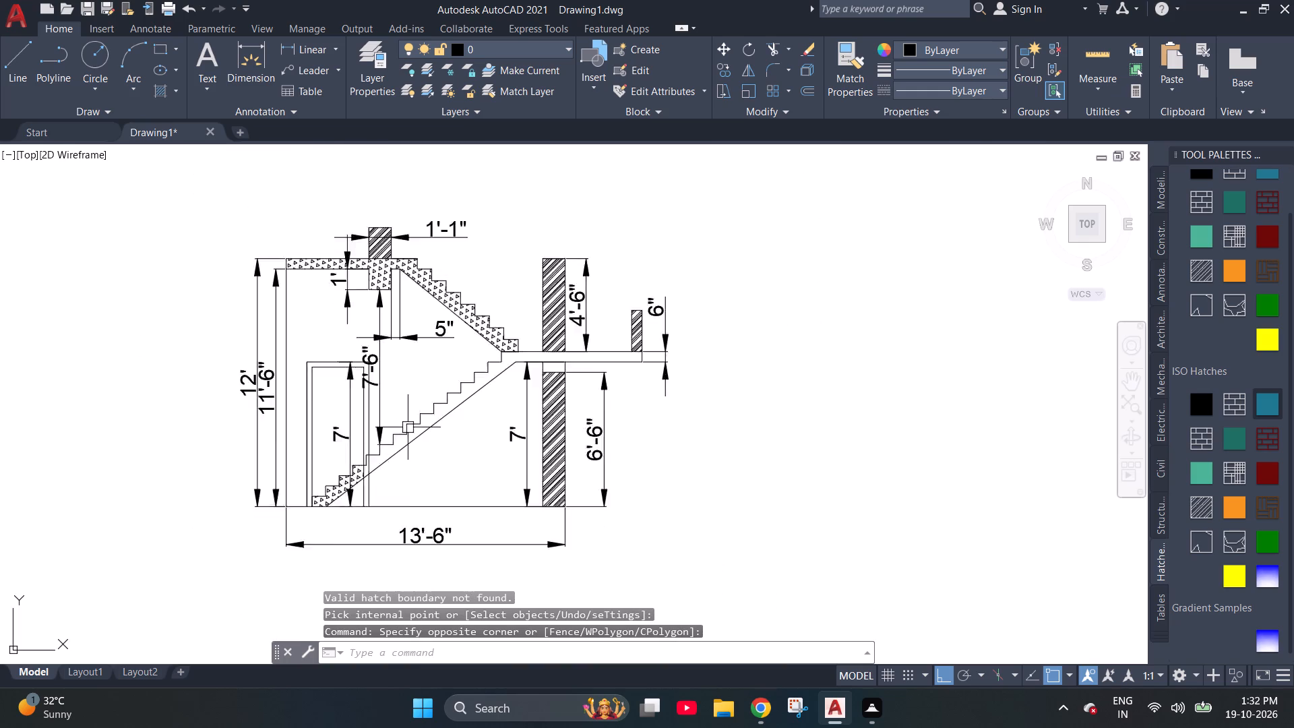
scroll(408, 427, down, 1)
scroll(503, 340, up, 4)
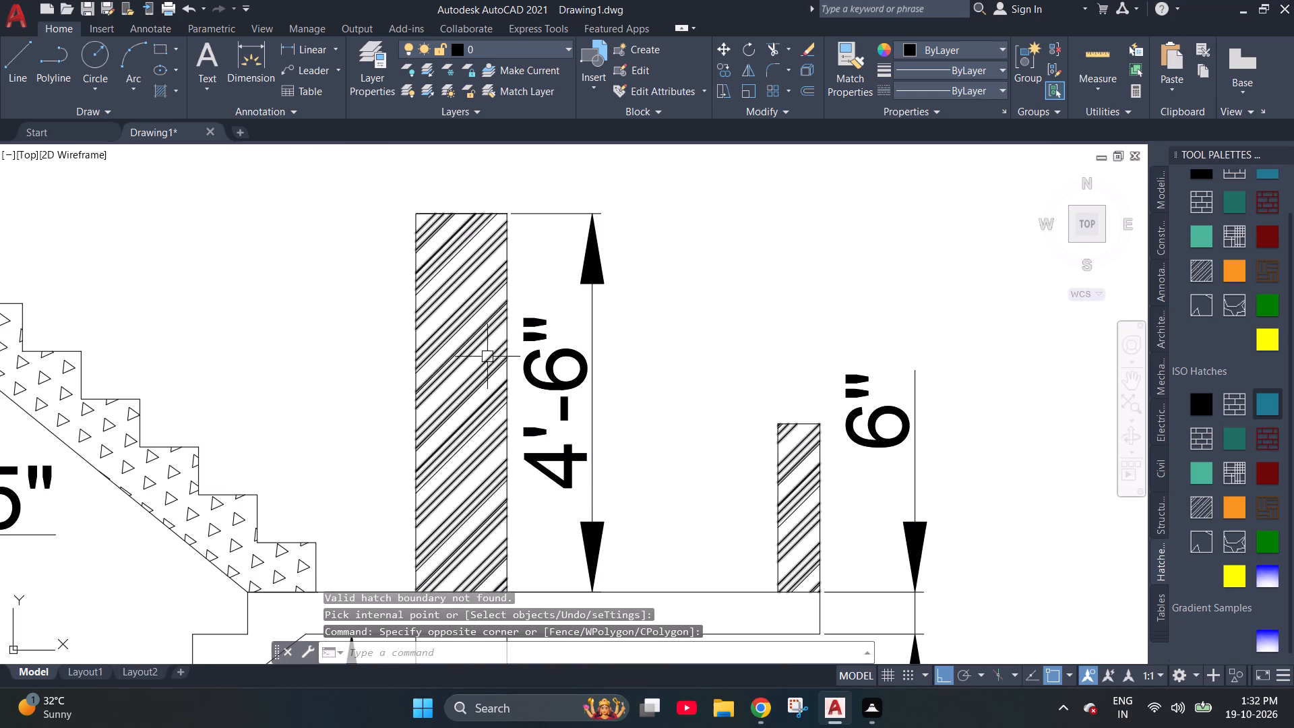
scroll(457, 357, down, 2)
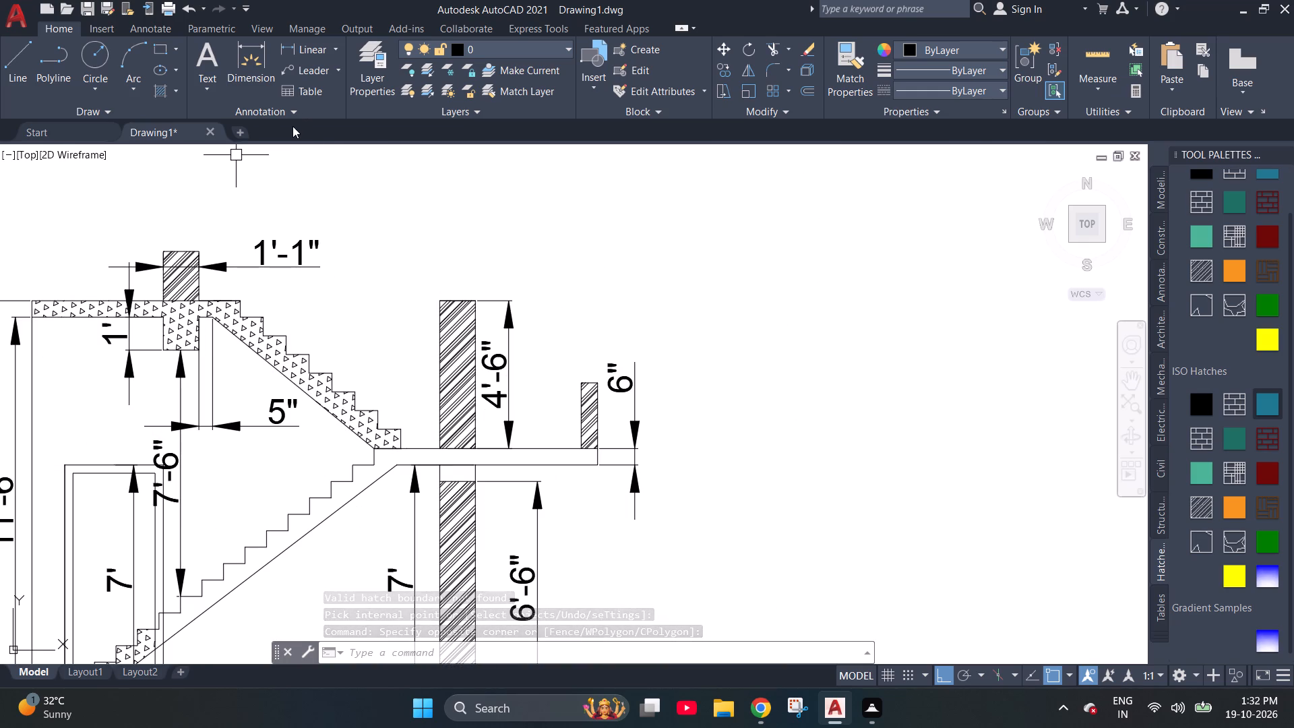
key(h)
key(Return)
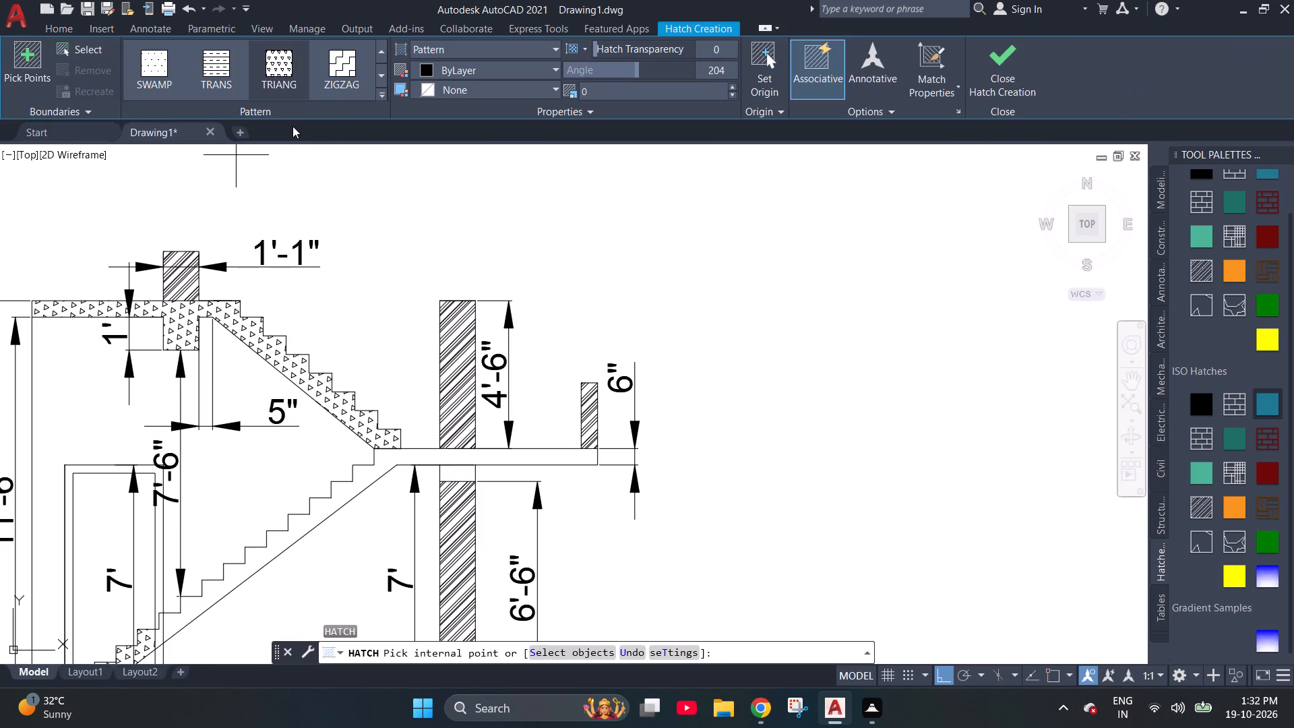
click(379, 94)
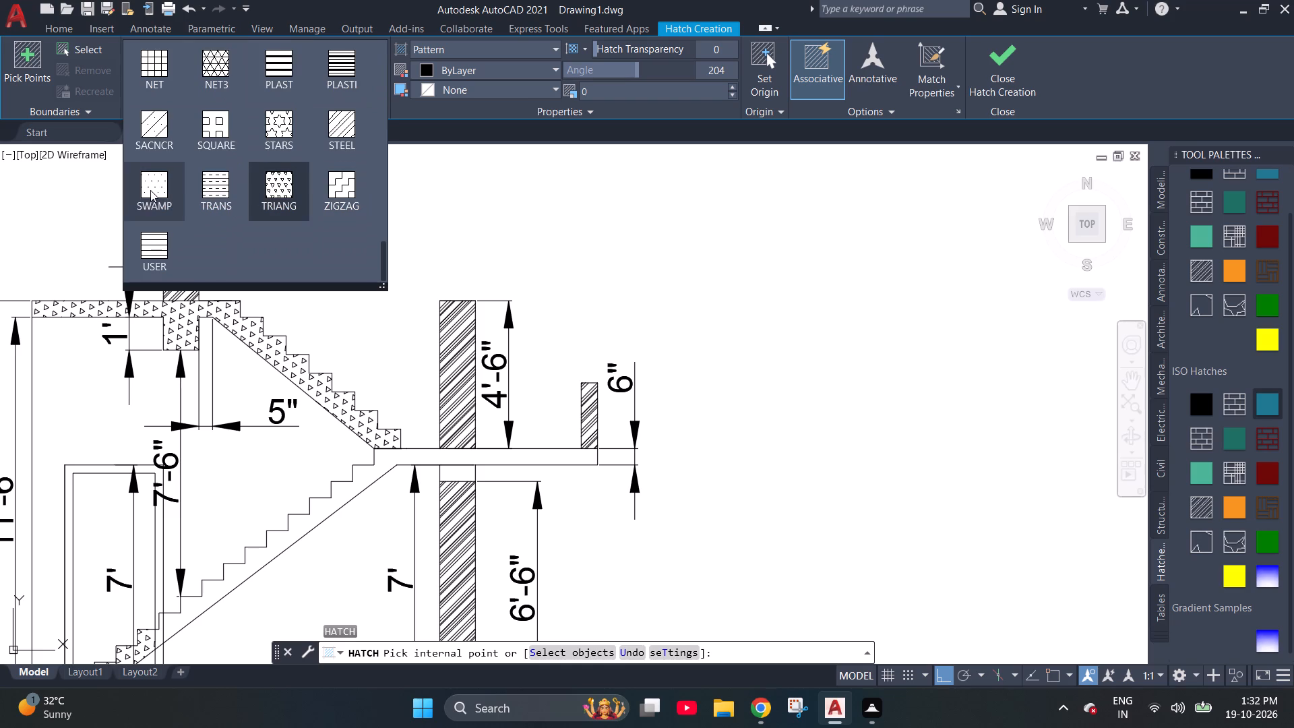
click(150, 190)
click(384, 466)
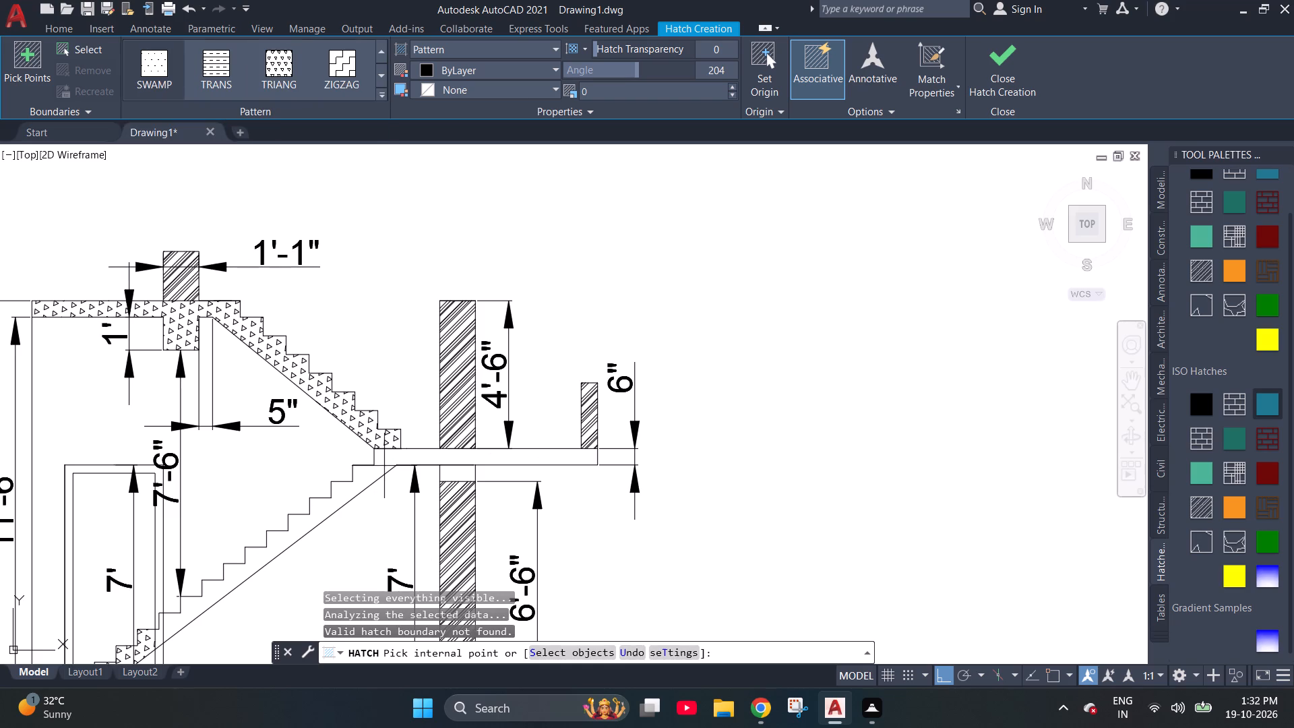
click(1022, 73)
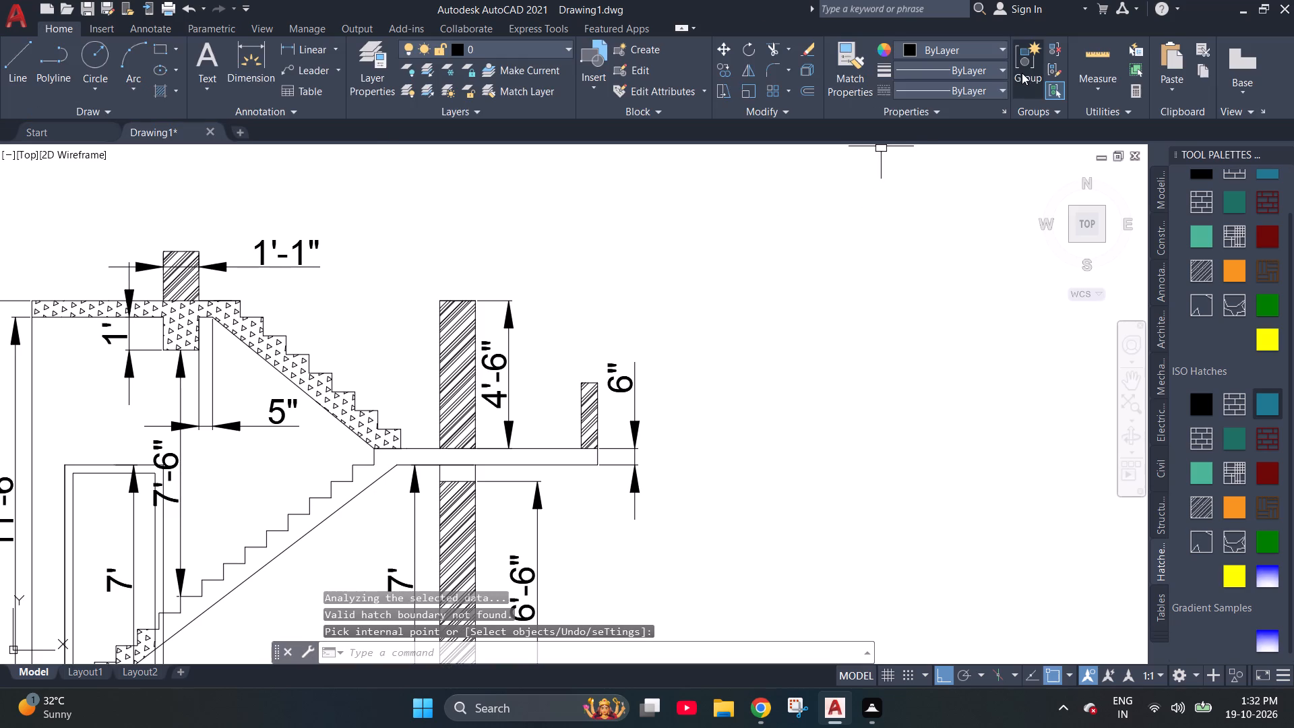
Add a multiline text box below the 13'-6" dimension and enter the title STAIRE CASE in capitals.
scroll(600, 470, down, 2)
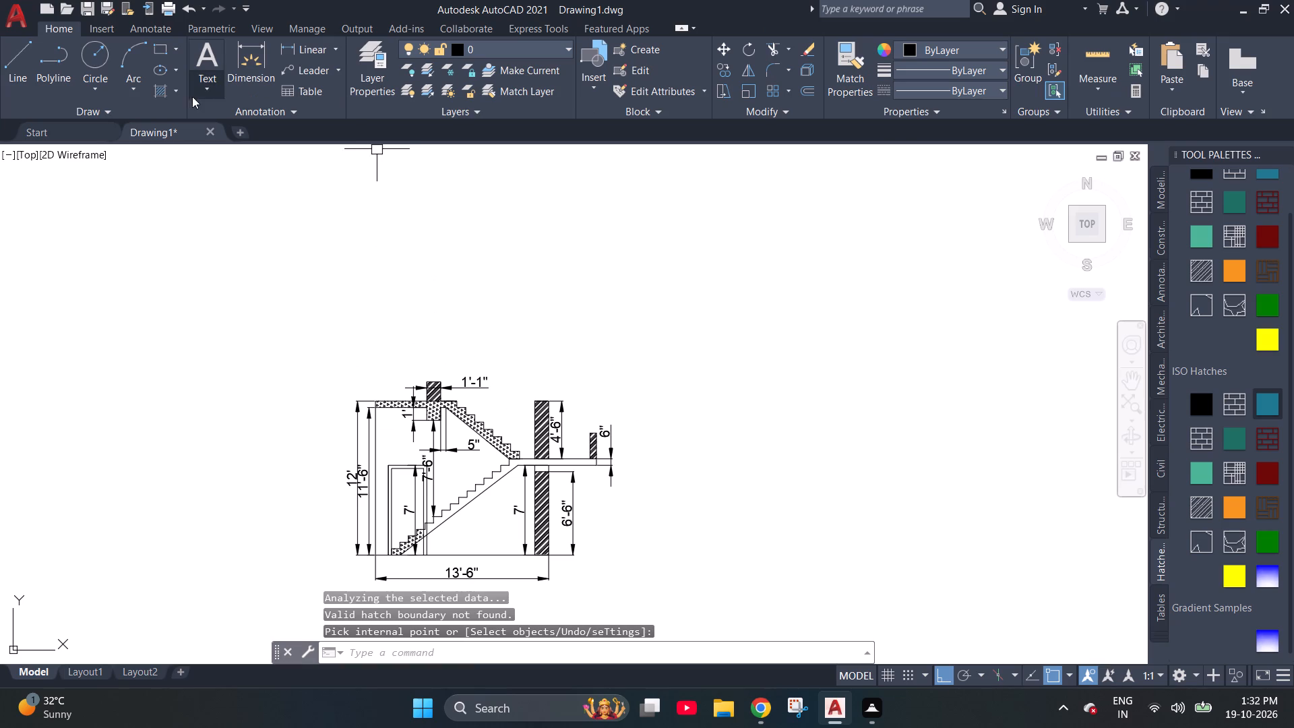
click(198, 79)
click(222, 125)
scroll(216, 311, down, 1)
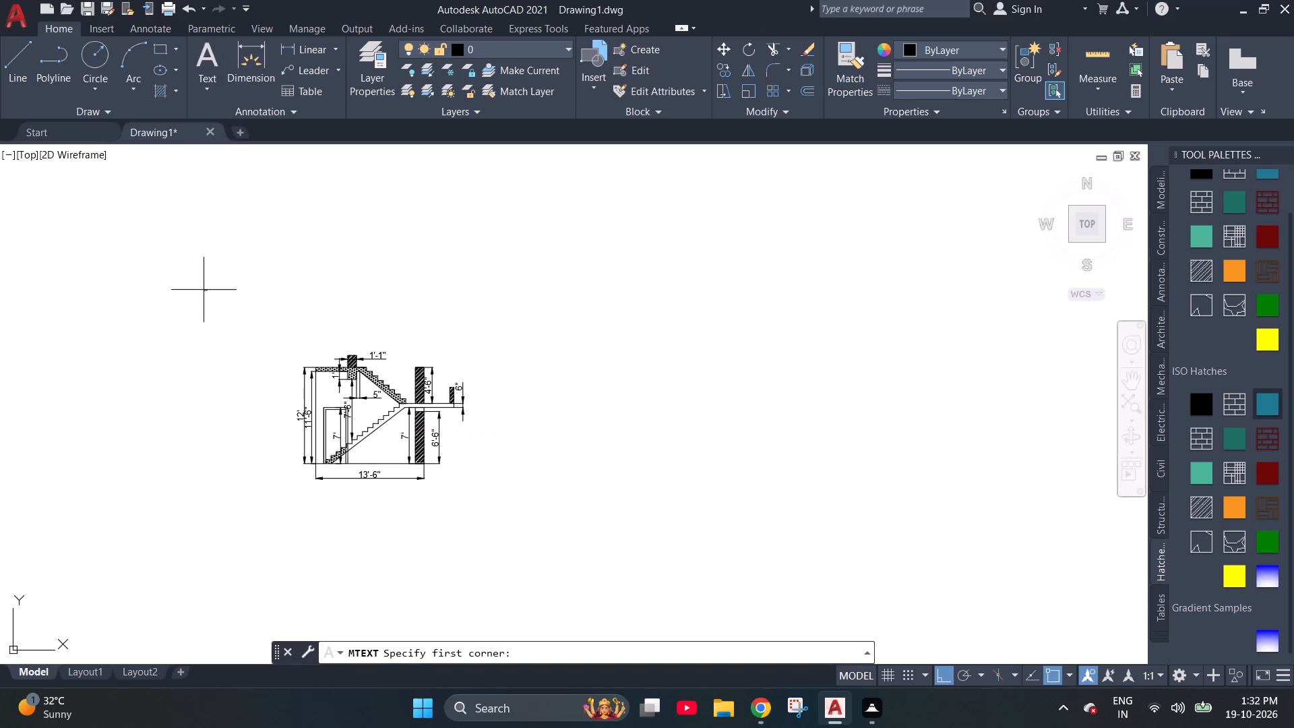
scroll(301, 543, up, 3)
click(278, 336)
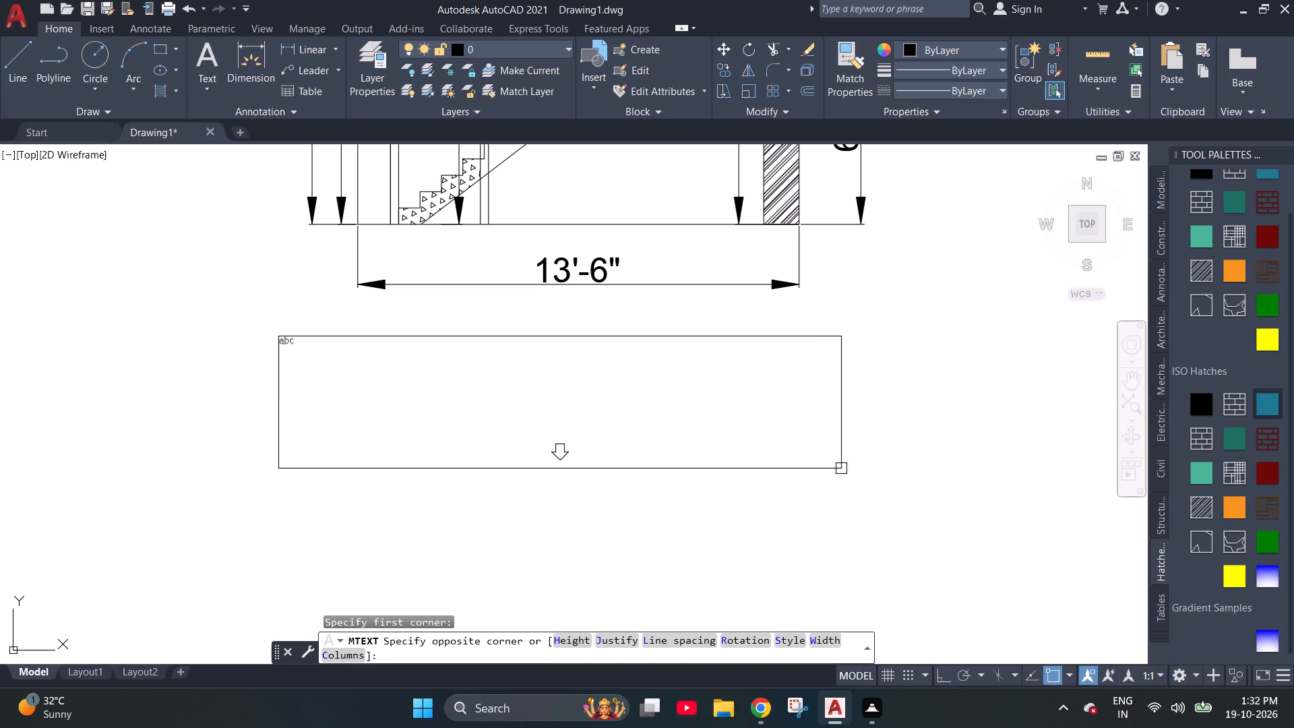
click(841, 468)
scroll(602, 485, down, 1)
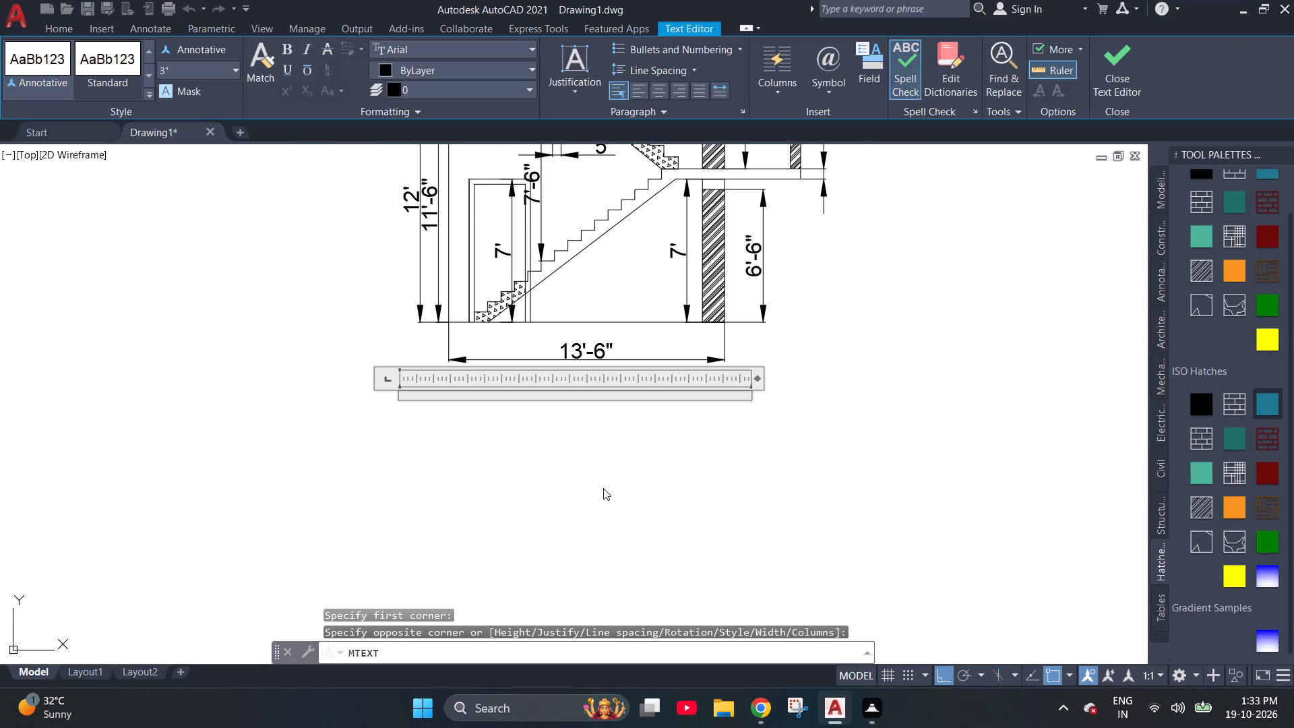
click(471, 393)
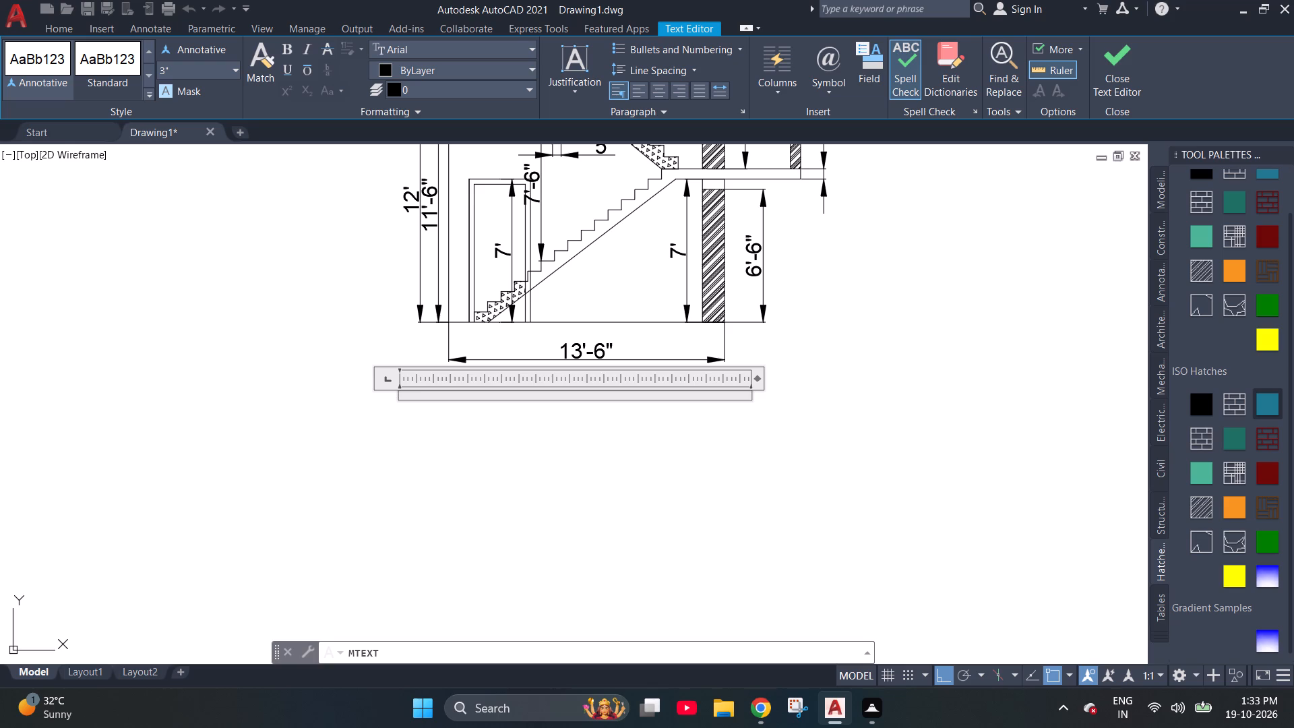
text(sta)
key(a)
key(ctrl+a)
text(ST)
text(AIRE CASE)
Make the title STAIRE CASE bold and set its text height to 15".
key(ctrl+a)
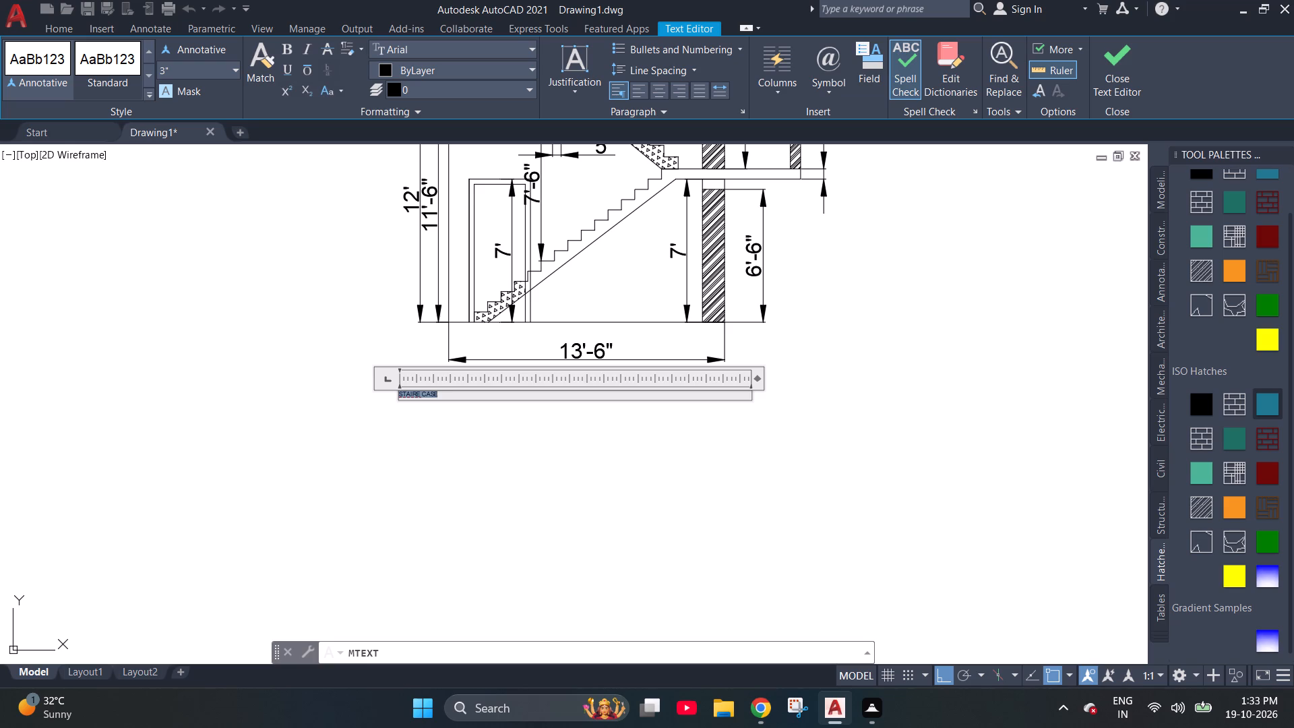
key(ctrl+b)
ctrl+click(471, 392)
click(202, 71)
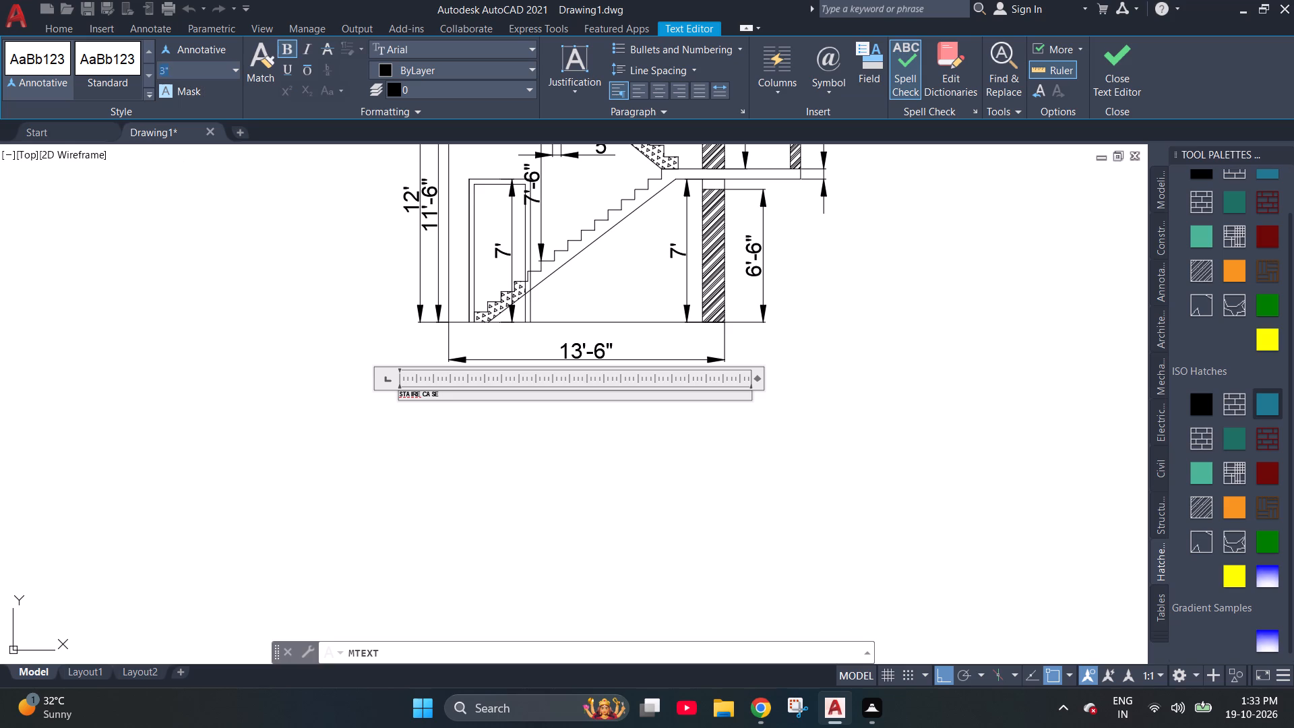
text(15")
key(Return)
key(BackSpace)
key(BackSpace)
key(ctrl+a)
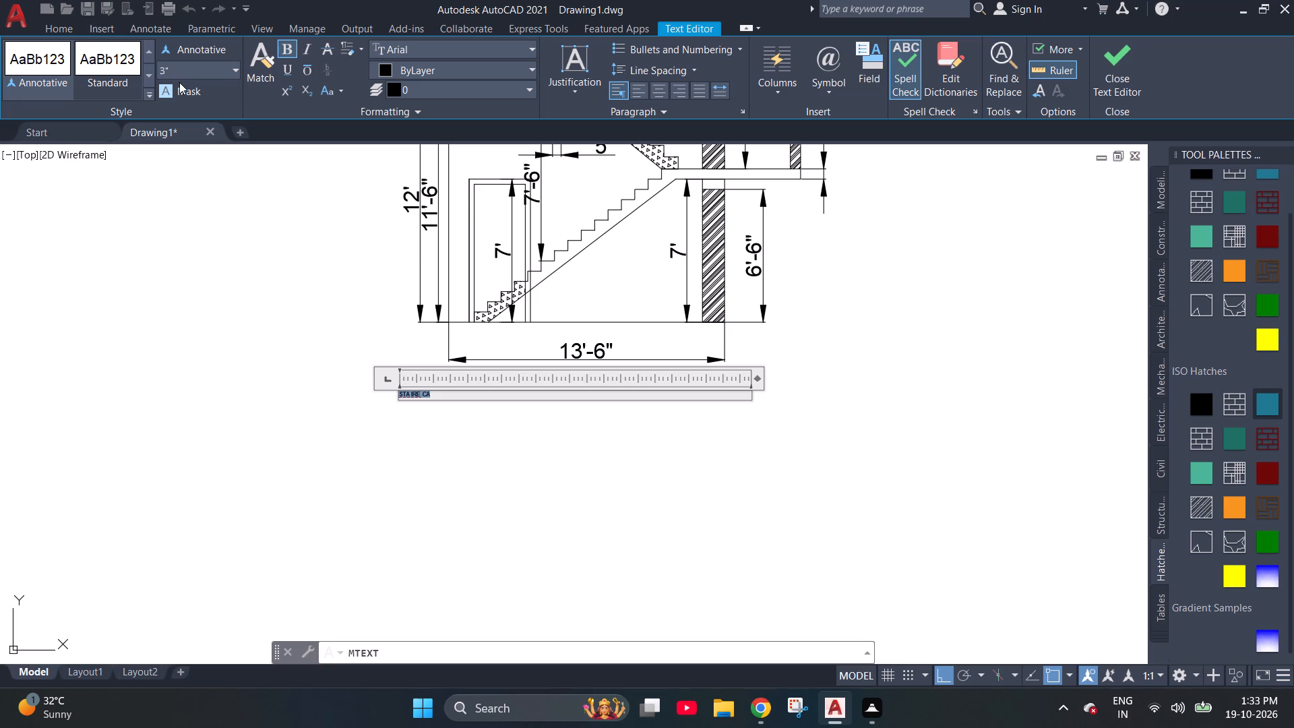
click(179, 62)
text(15")
key(Return)
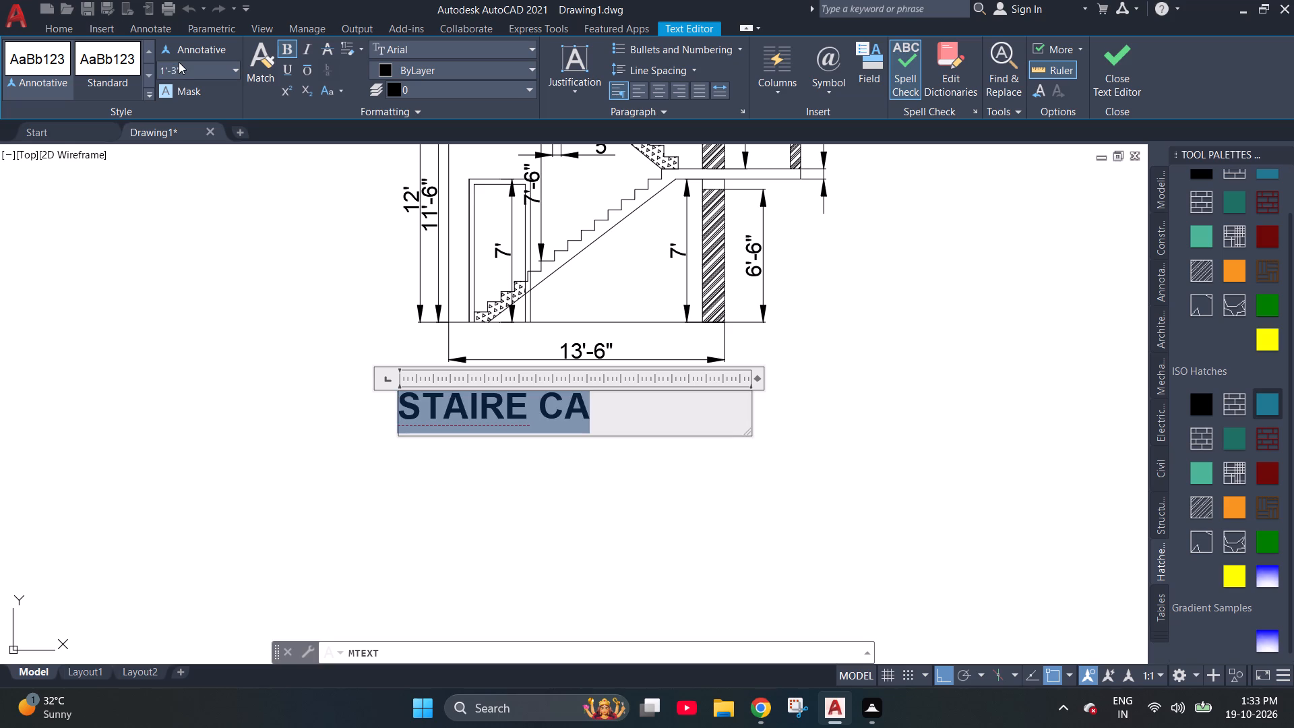
click(611, 420)
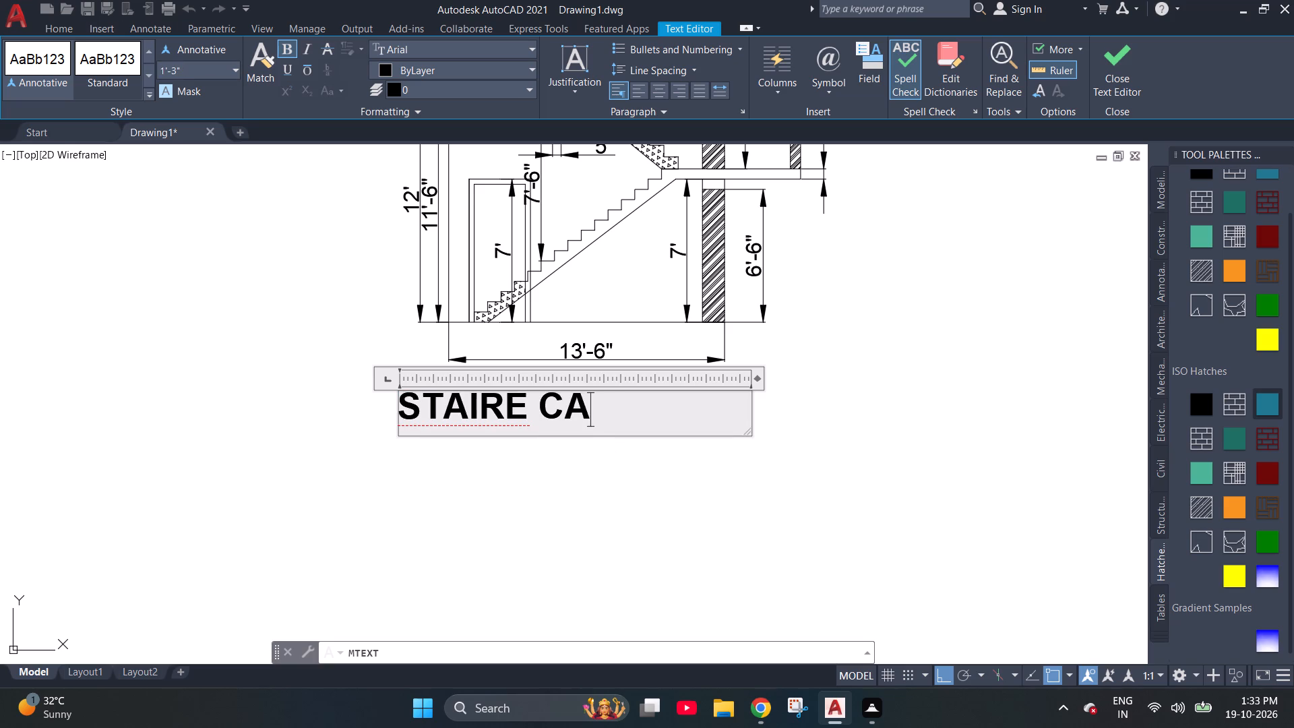
text(SE)
Change the title to STARE CASE, copy its text, and finish the text editing.
scroll(413, 413, down, 2)
scroll(452, 428, up, 2)
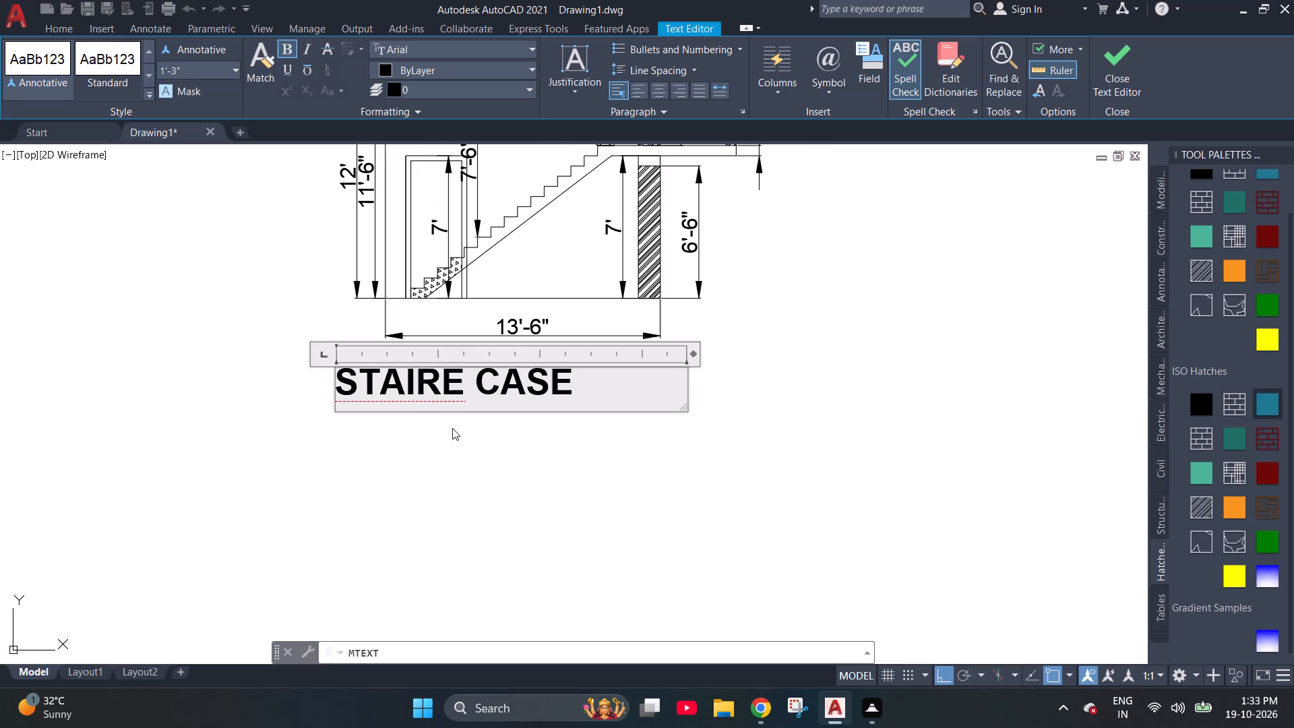
key(ctrl+a)
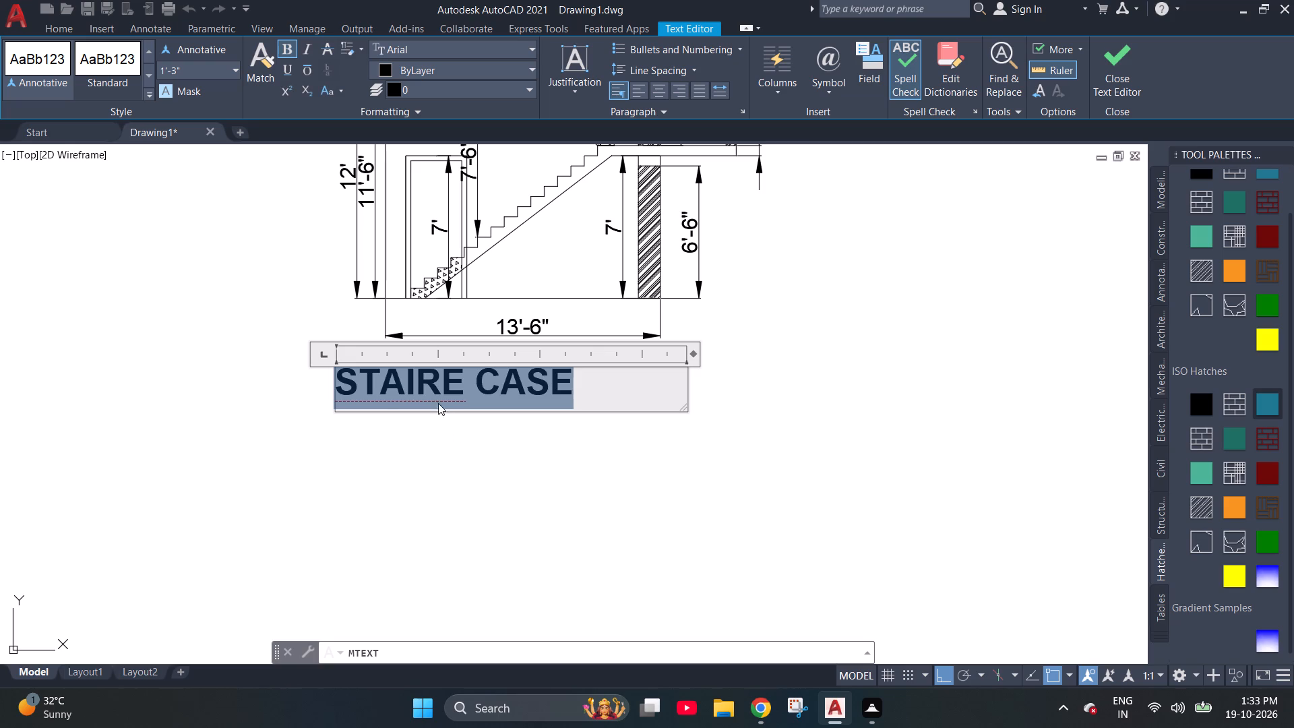
click(422, 386)
key(BackSpace)
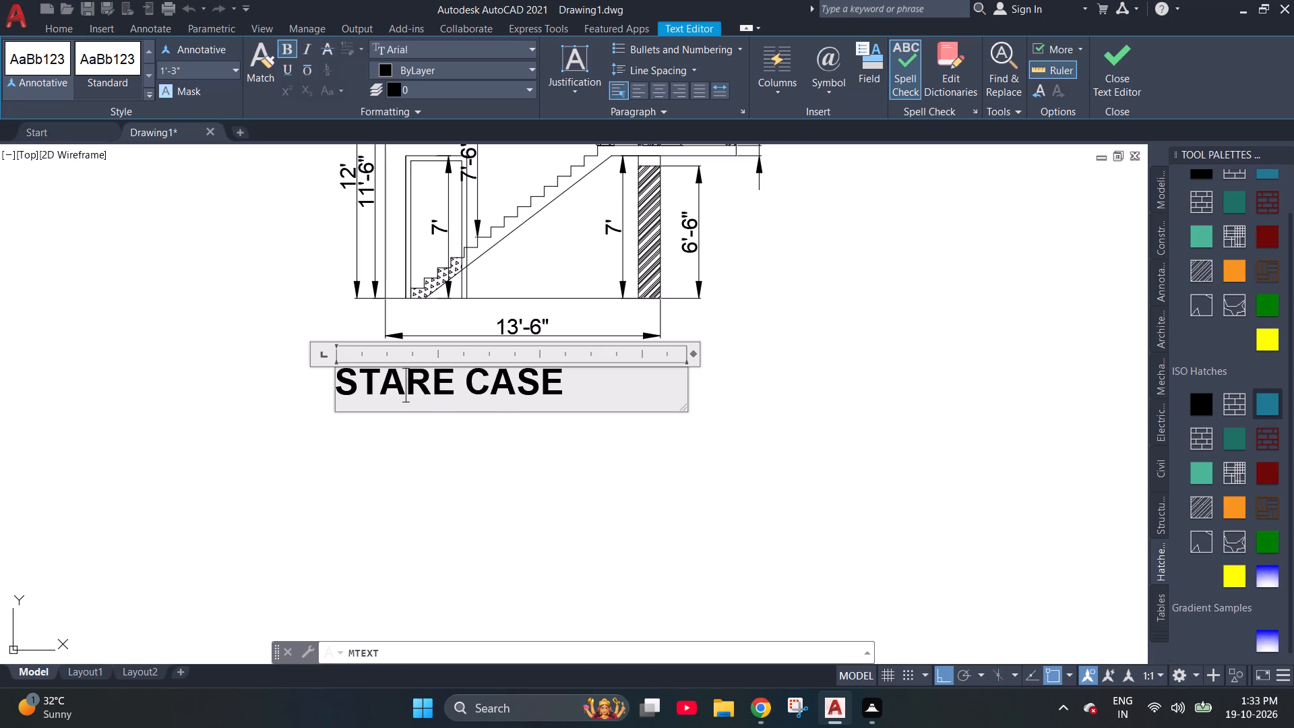
key(ctrl+a)
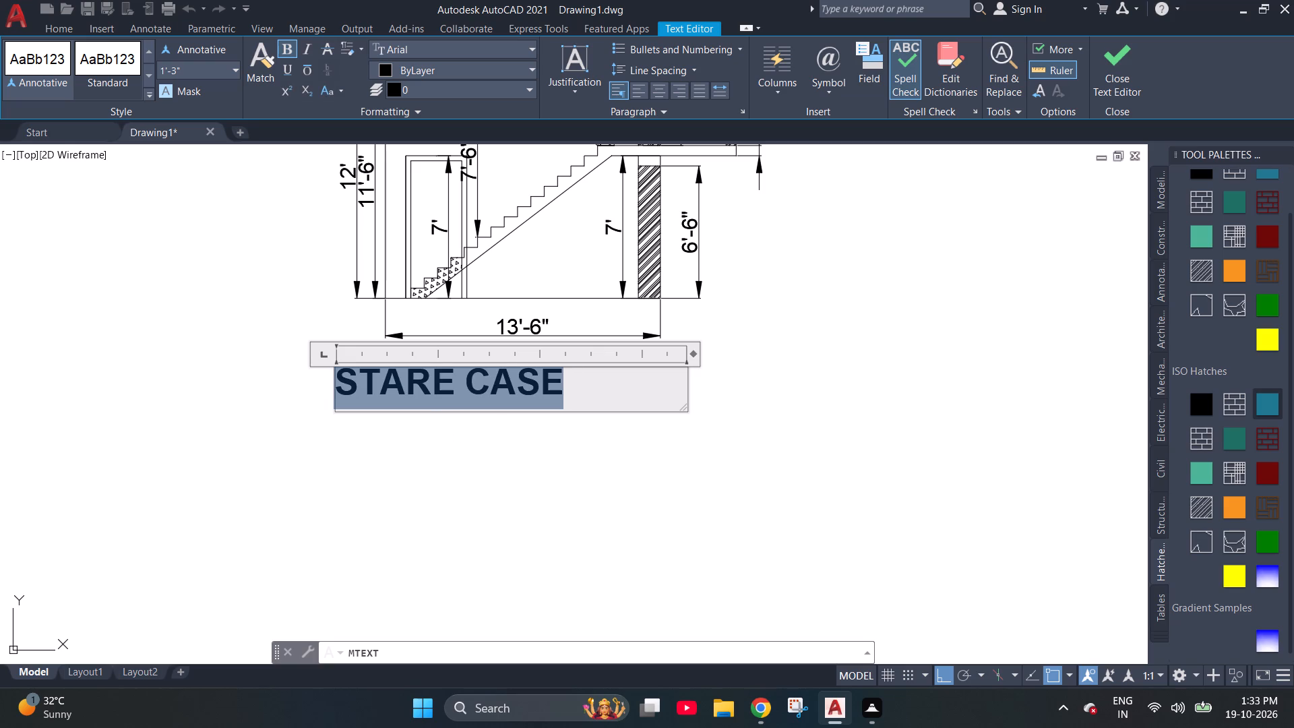
key(ctrl+c)
click(401, 471)
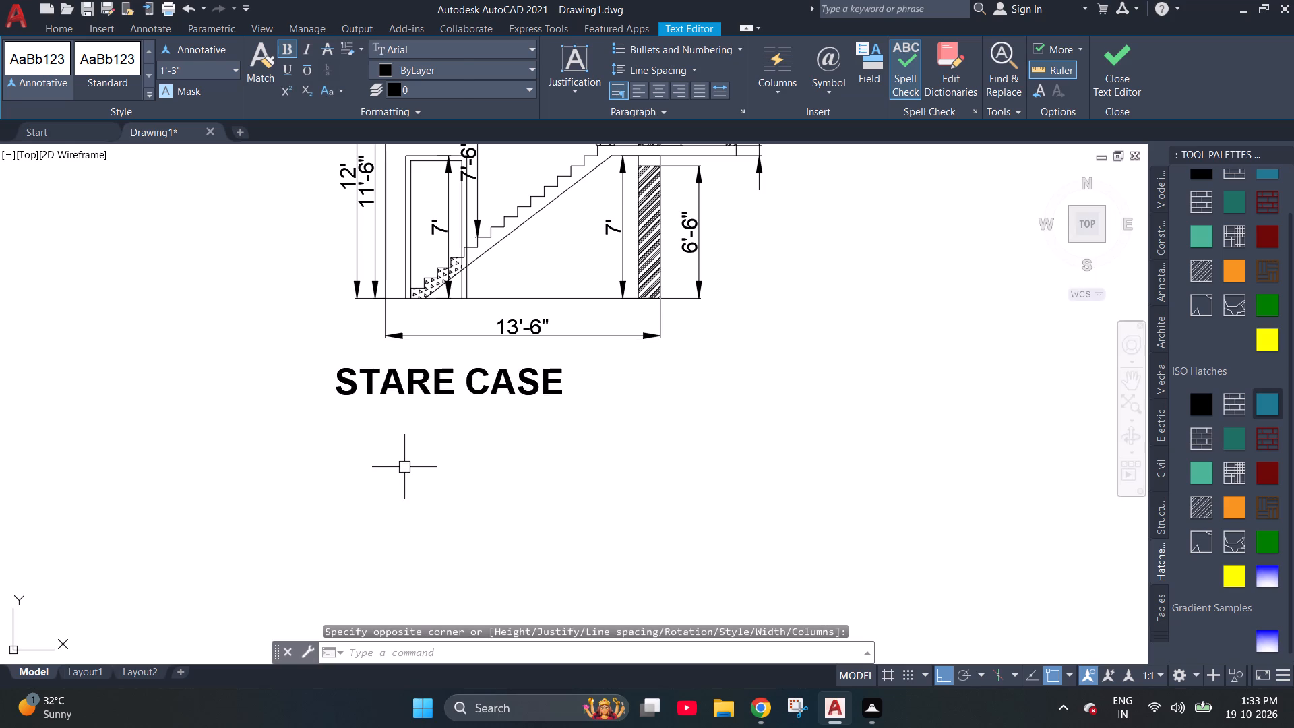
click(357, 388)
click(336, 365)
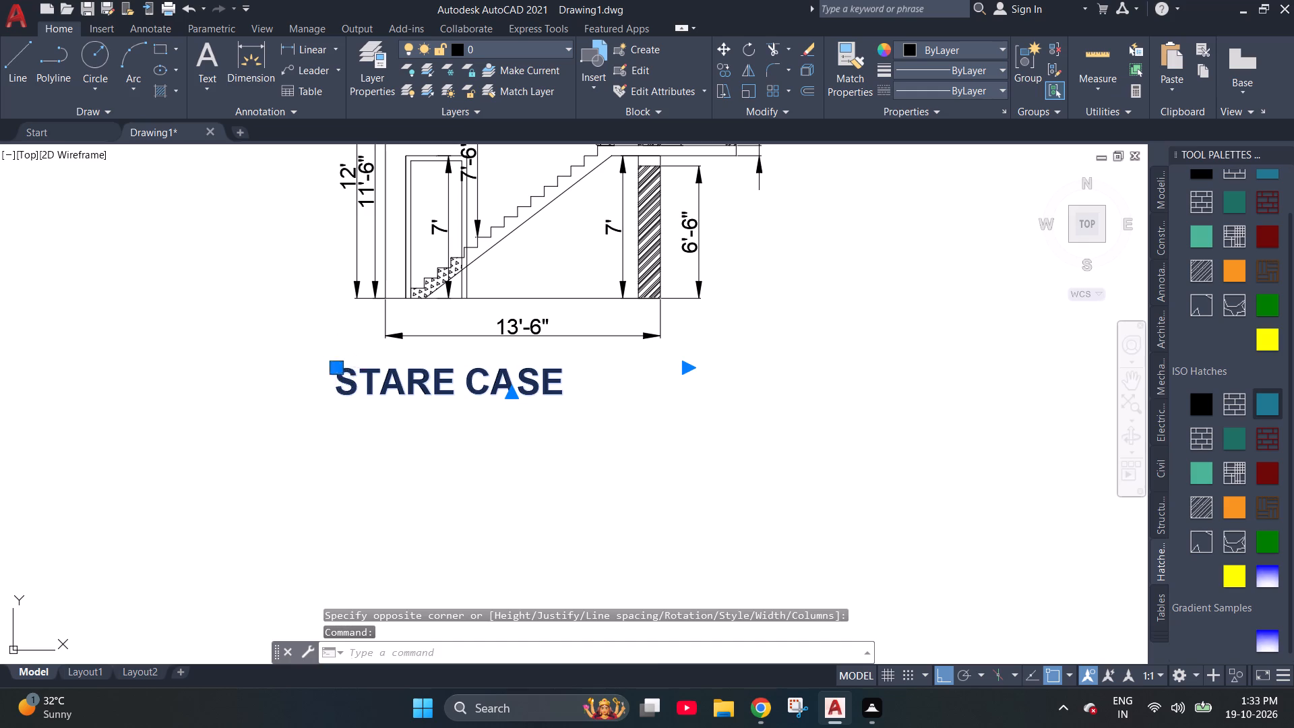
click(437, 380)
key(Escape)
Paste the copied title text beside the 6'-6" dimension and replace its wording with 42" INCH DOOR.
scroll(359, 401, down, 1)
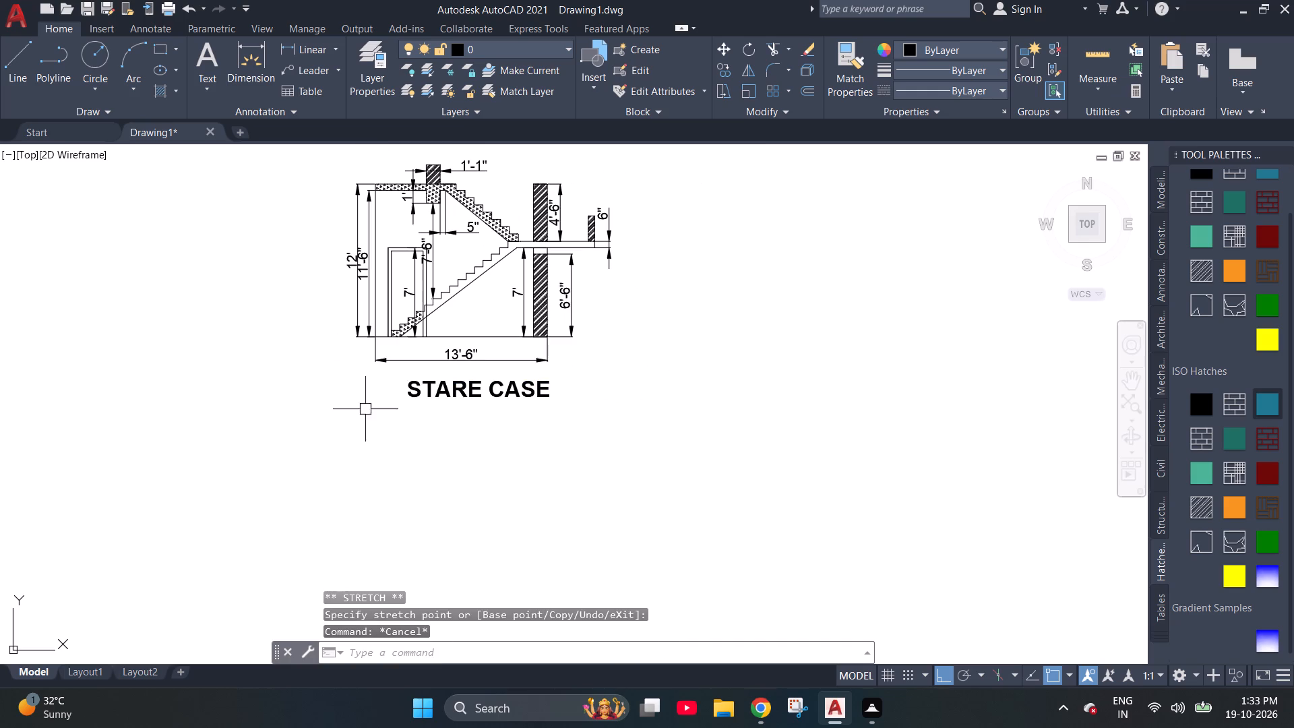
scroll(639, 229, up, 2)
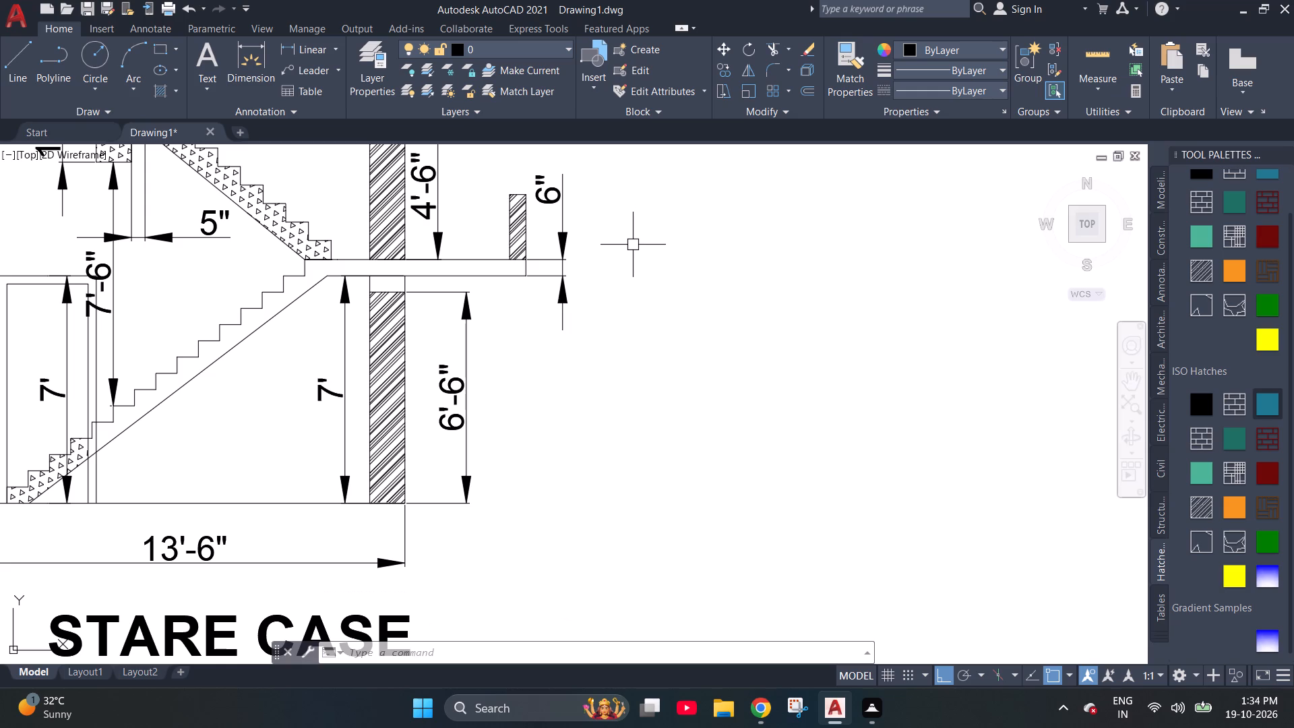
key(ctrl+v)
click(513, 456)
double_click(566, 445)
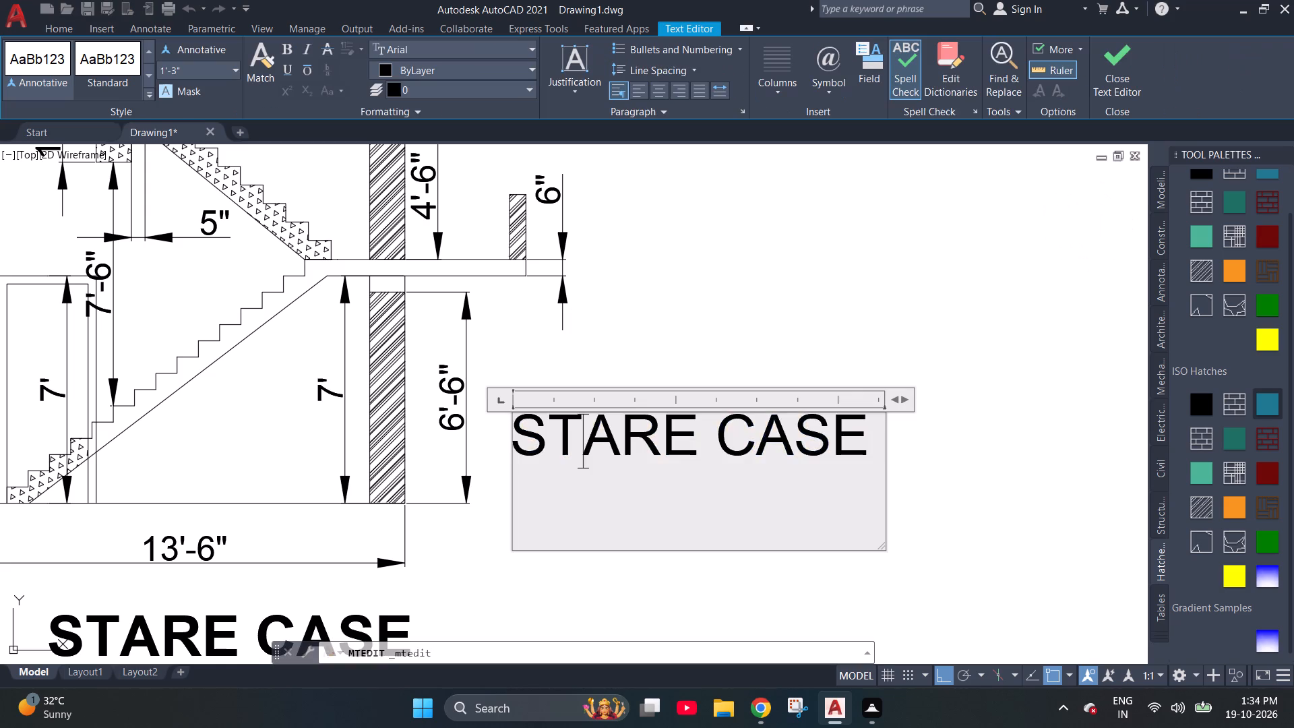
key(ctrl+a)
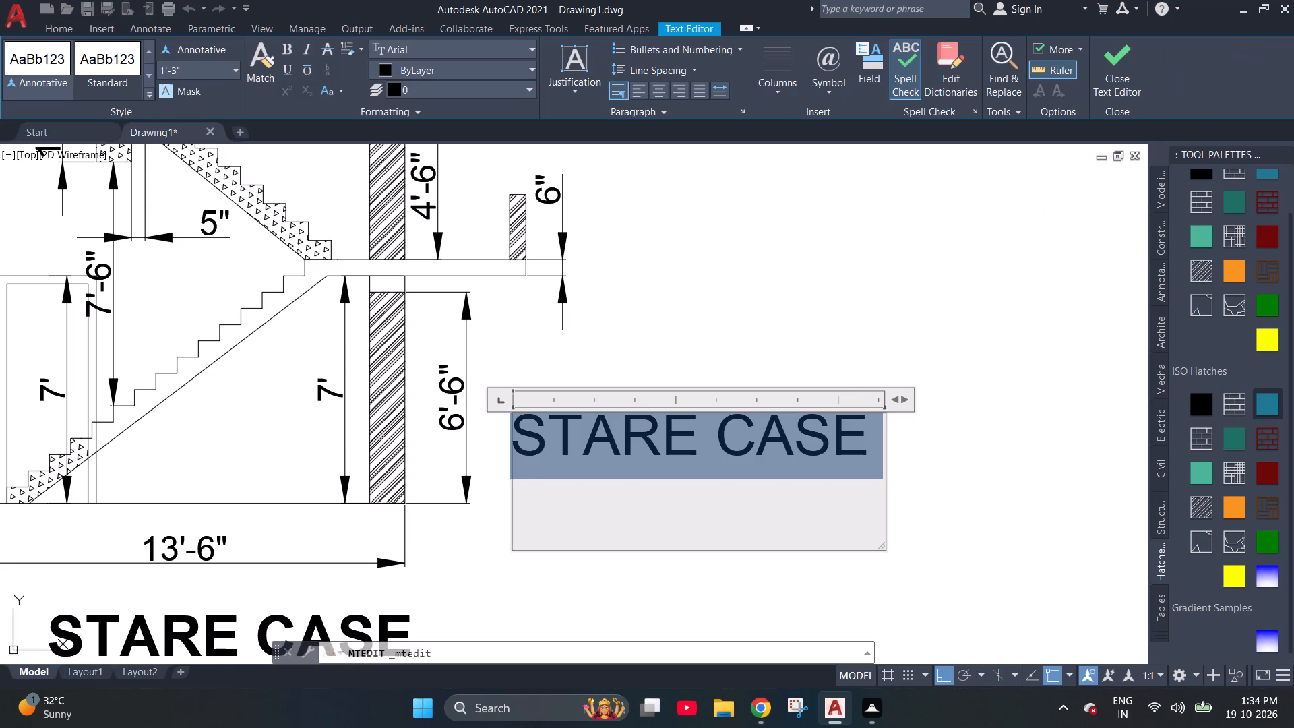
text(42" INC)
text(H DOOR)
Set the text height of the whole 42" INCH DOOR label to 10", and reduce it to 9".
key(ctrl+a)
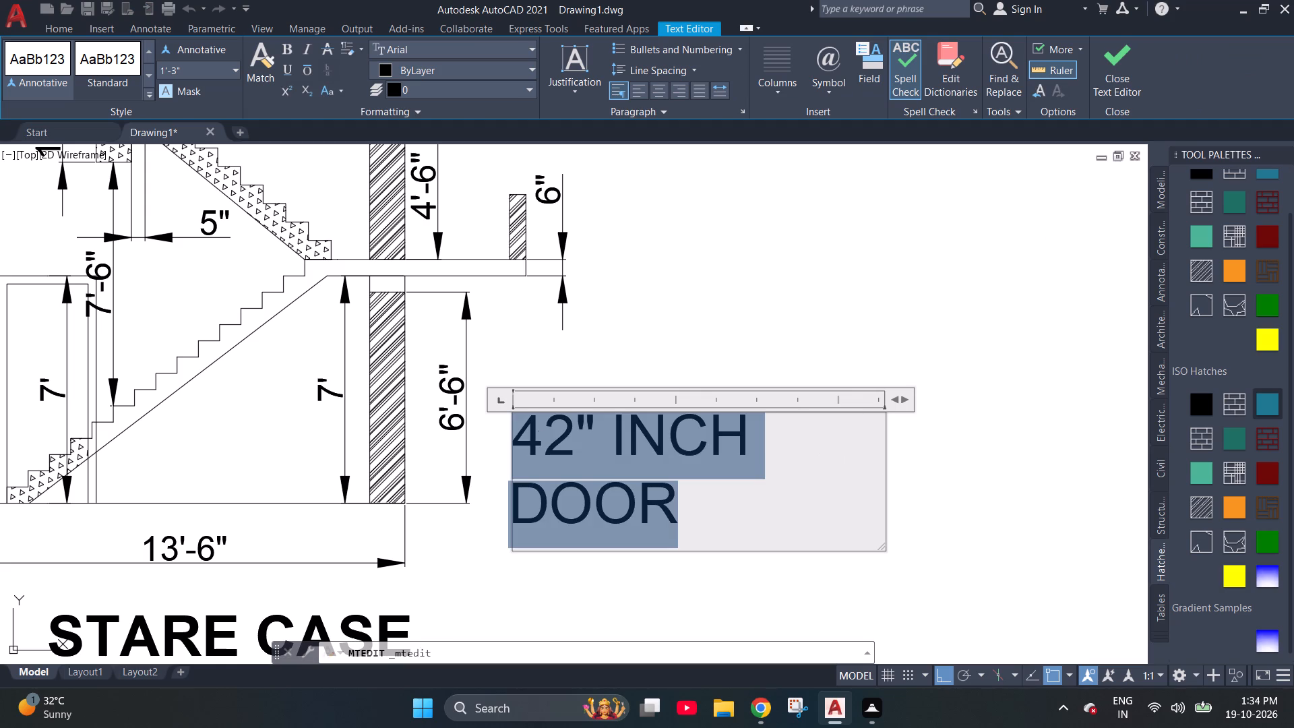
click(181, 71)
text(10")
key(Return)
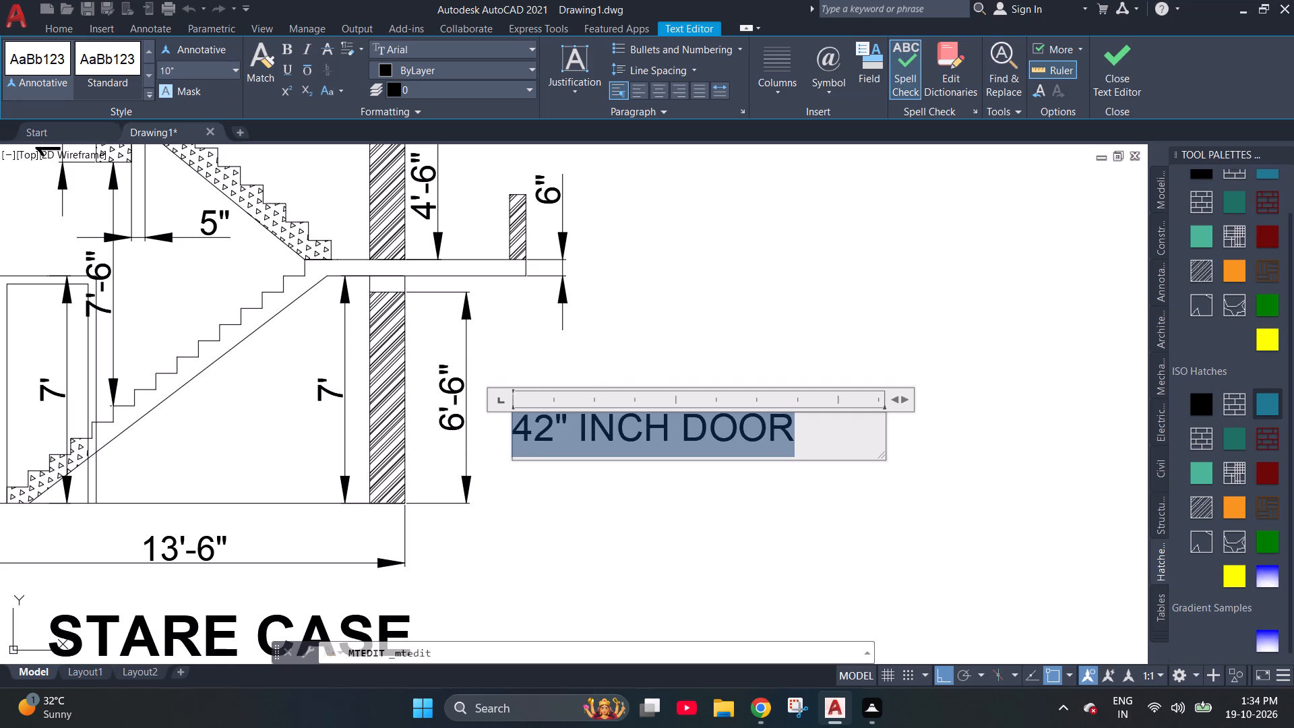
click(191, 71)
text(9")
key(Return)
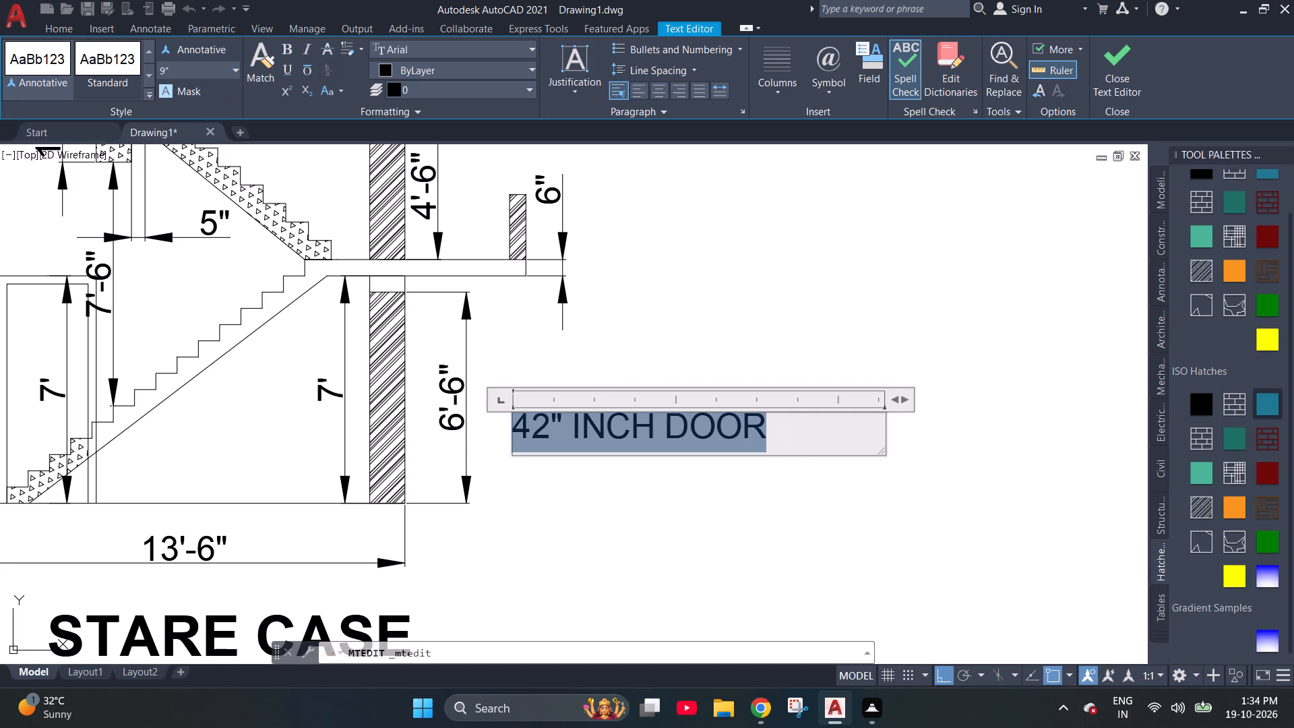
Break the label before DOOR, indent that second line by two spaces, and finish the text editing.
click(676, 430)
key(Return)
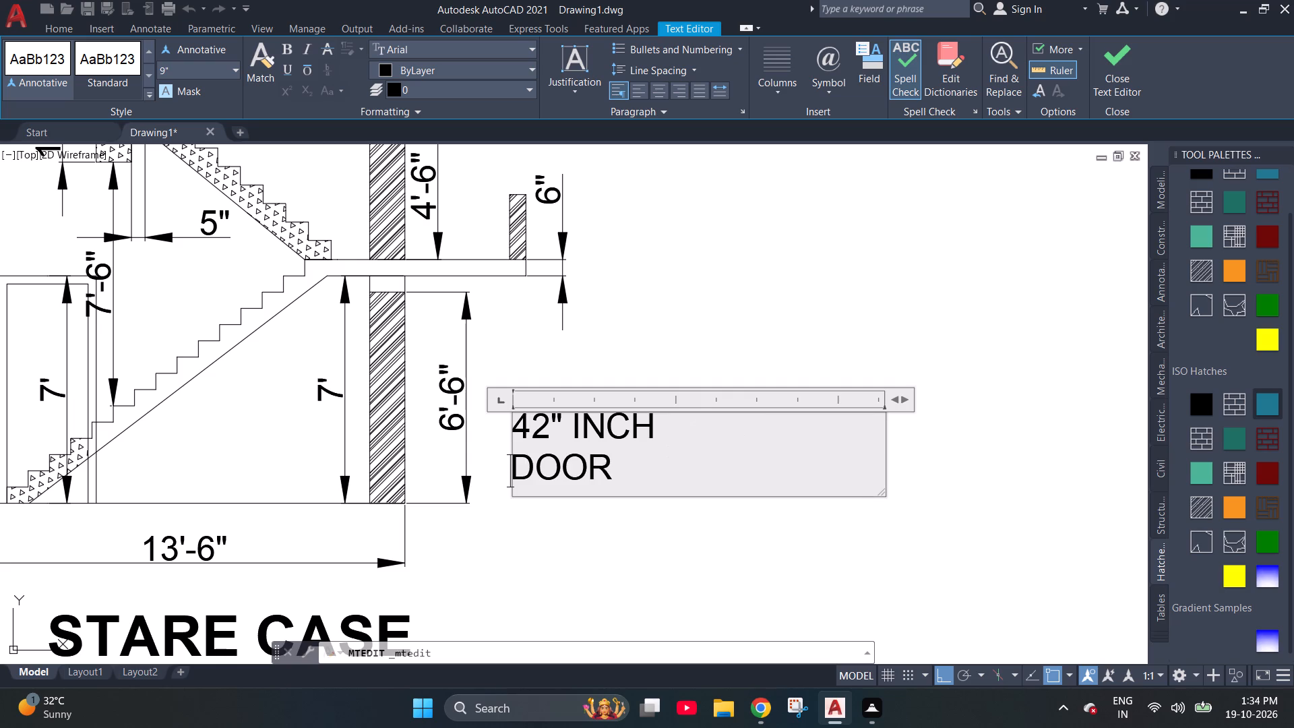
key(space)
key(space)
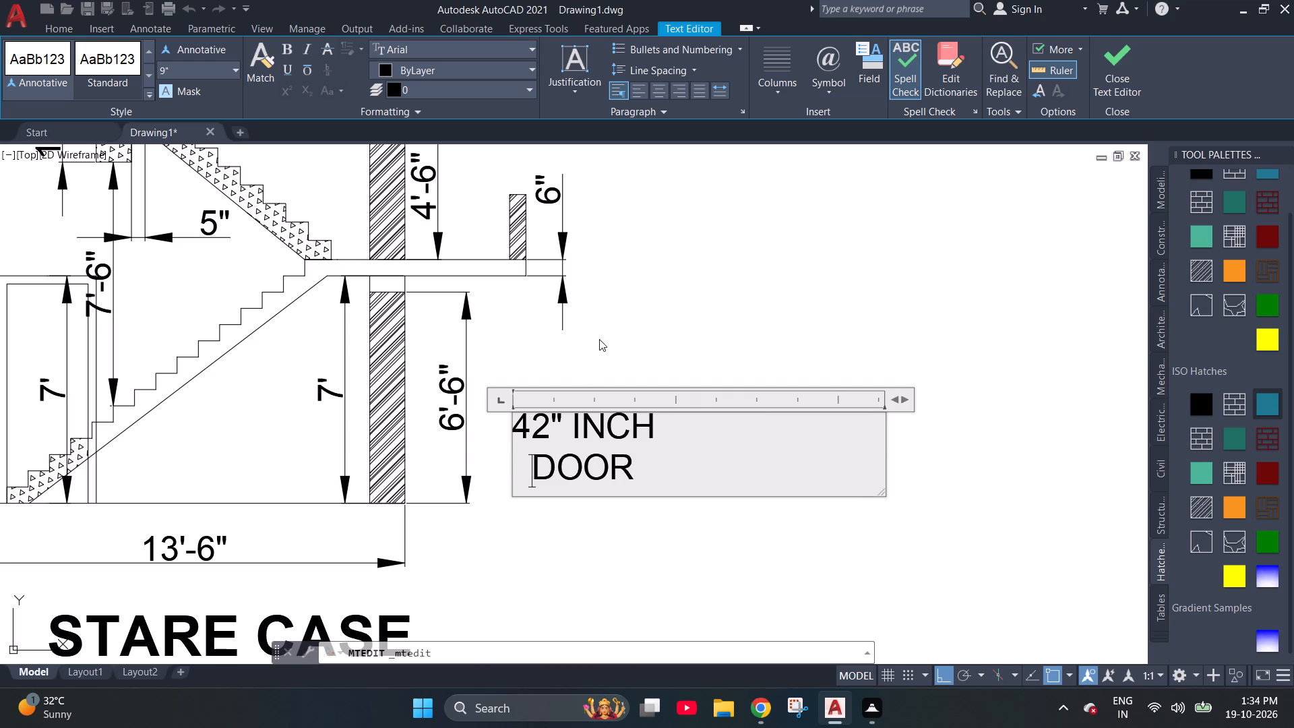
click(598, 340)
Make all the text of the 42" INCH DOOR label bold.
double_click(584, 415)
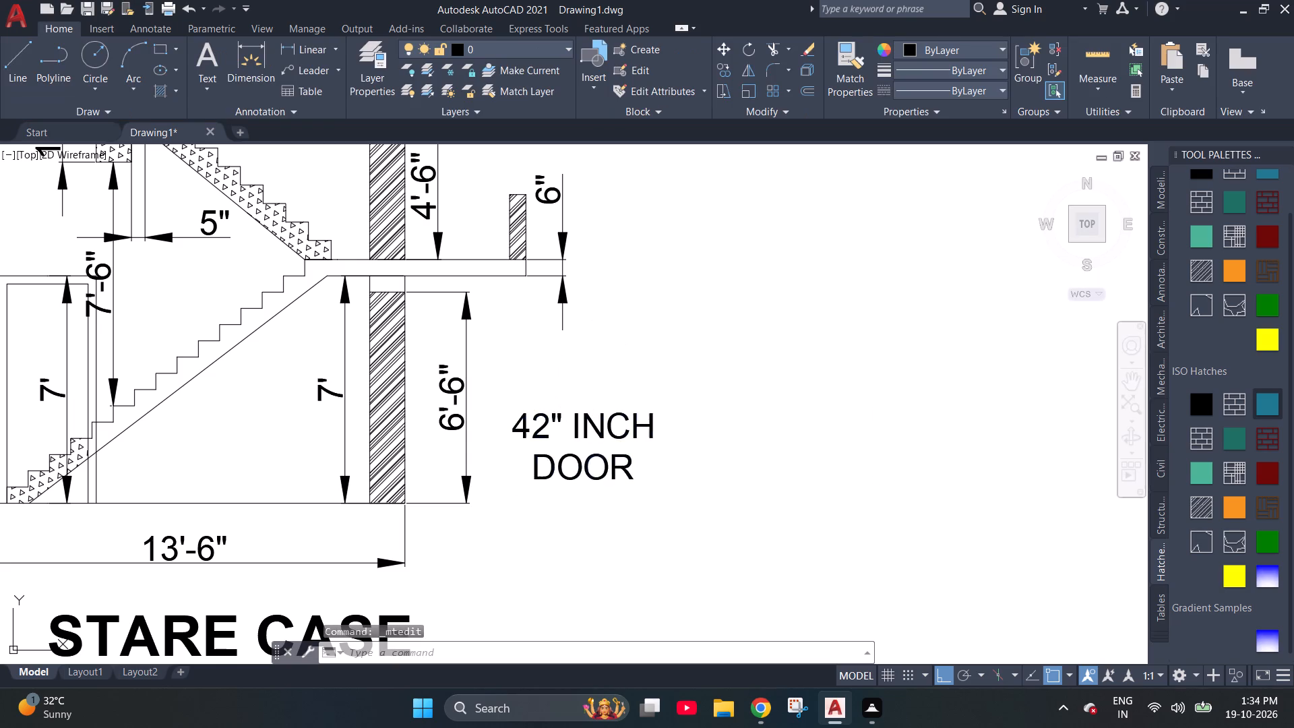
key(ctrl+a)
key(ctrl+b)
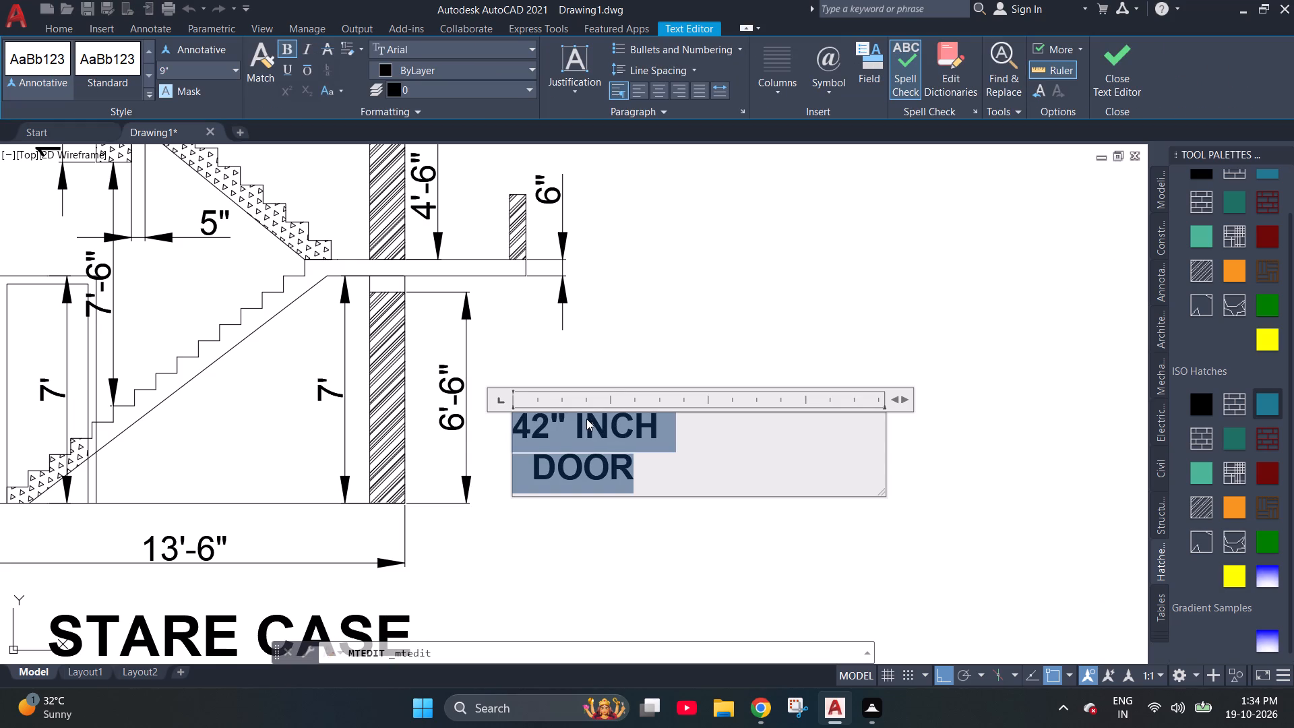
click(631, 343)
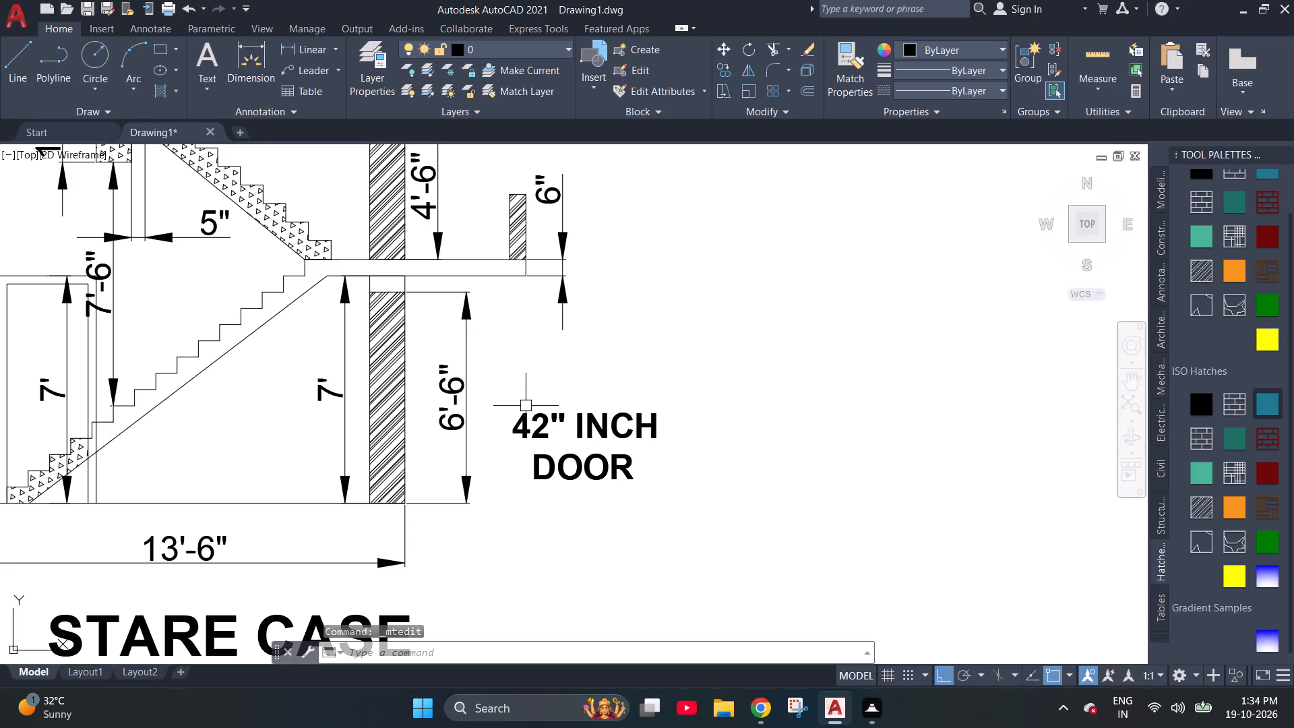
key(Escape)
Draw a horizontal leader line about 2'-9" long above the 42" INCH DOOR label, with a short vertical leg down toward the text.
text(L)
key(space)
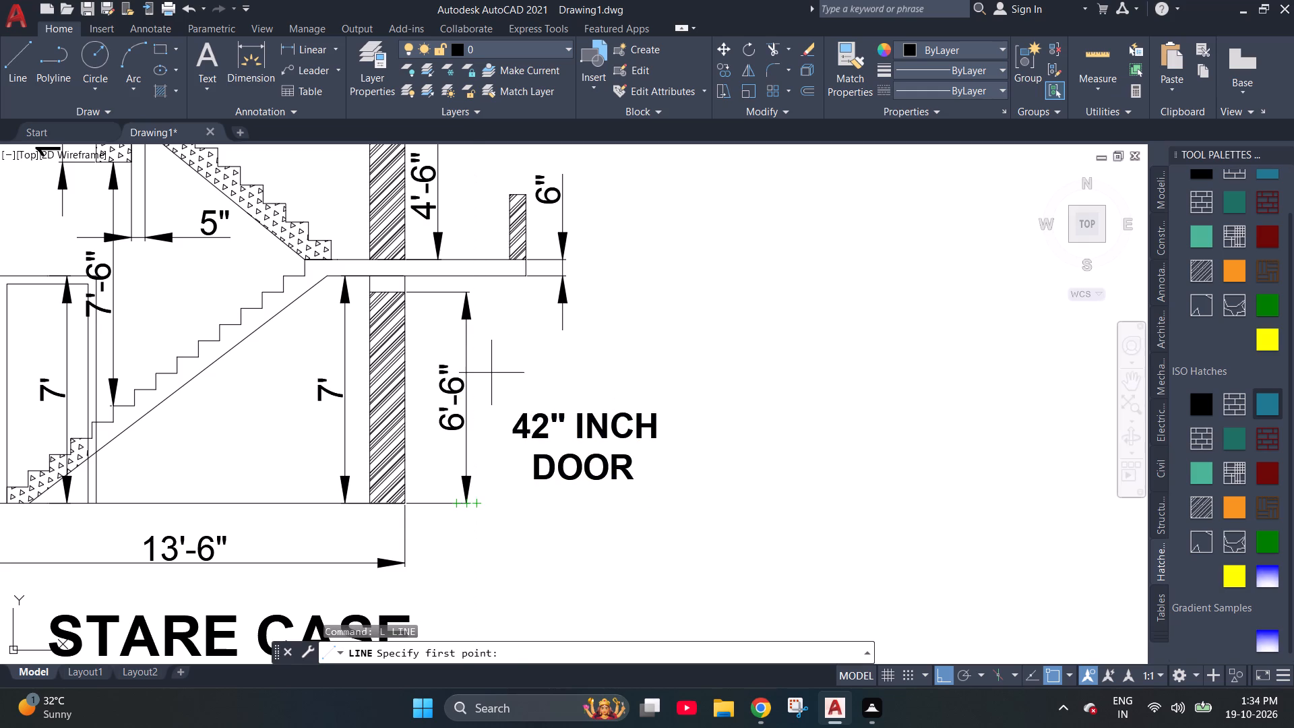
click(486, 374)
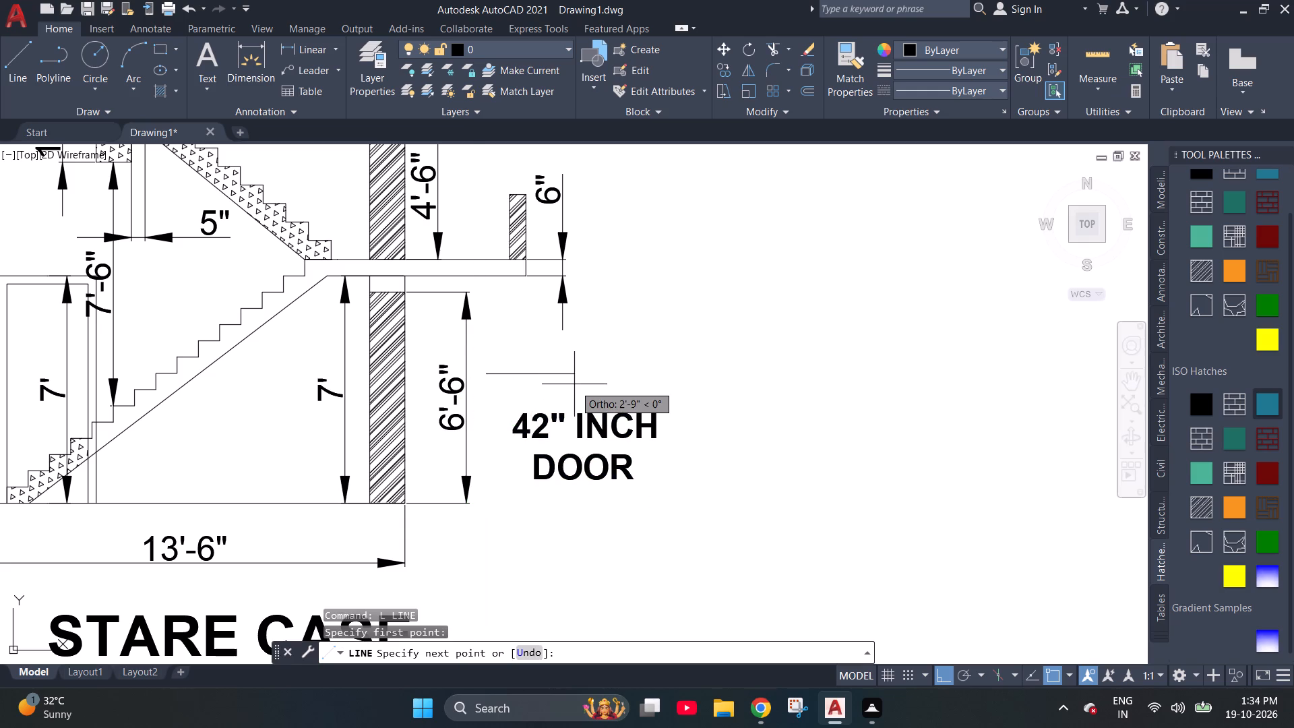
click(574, 384)
click(568, 396)
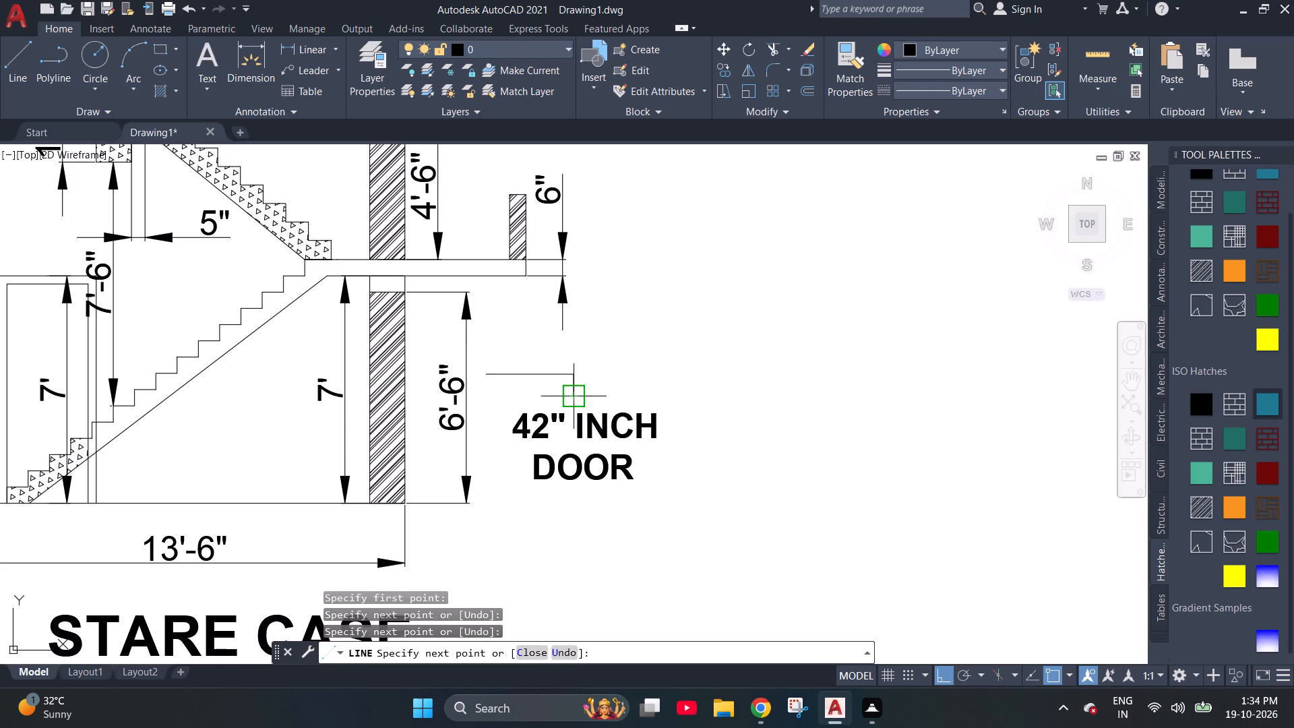
key(Escape)
scroll(483, 388, up, 2)
key(Escape)
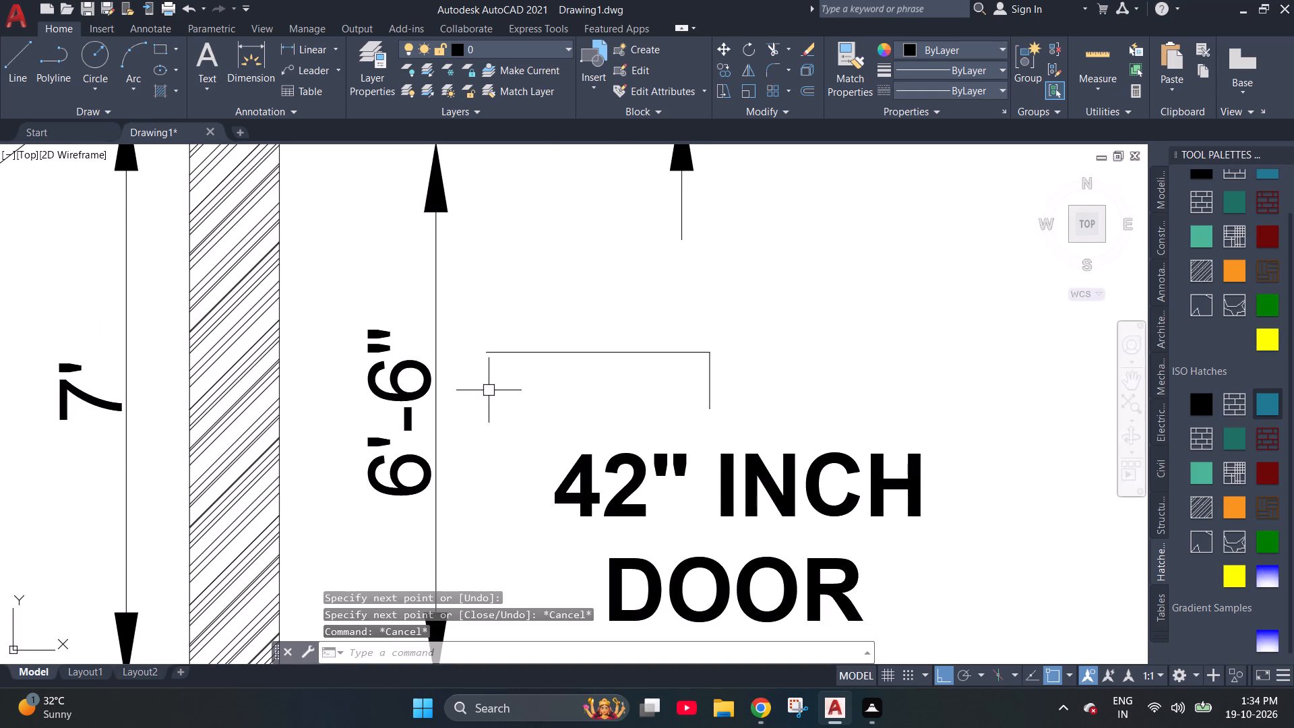
Start an arrowhead with a short vertical edge down from the leader's end near the 6'-6" dimension, and turn Ortho off.
text(L)
key(space)
click(478, 346)
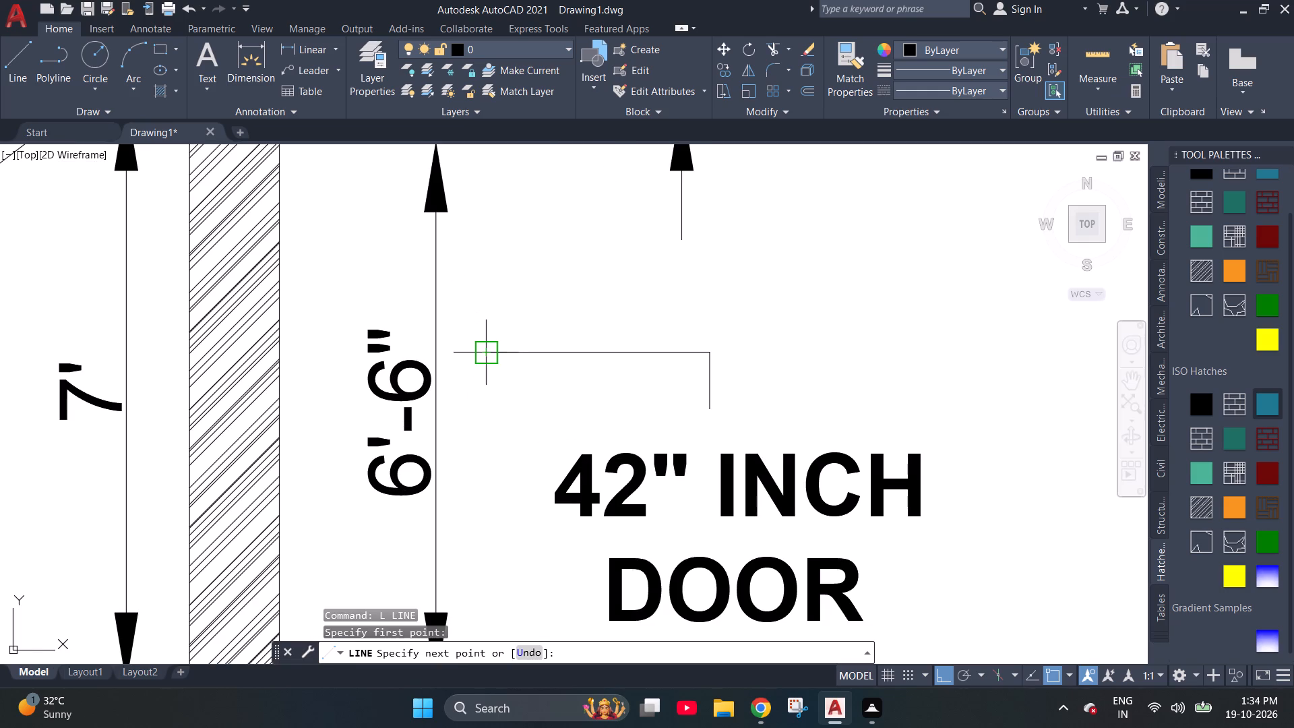
click(483, 371)
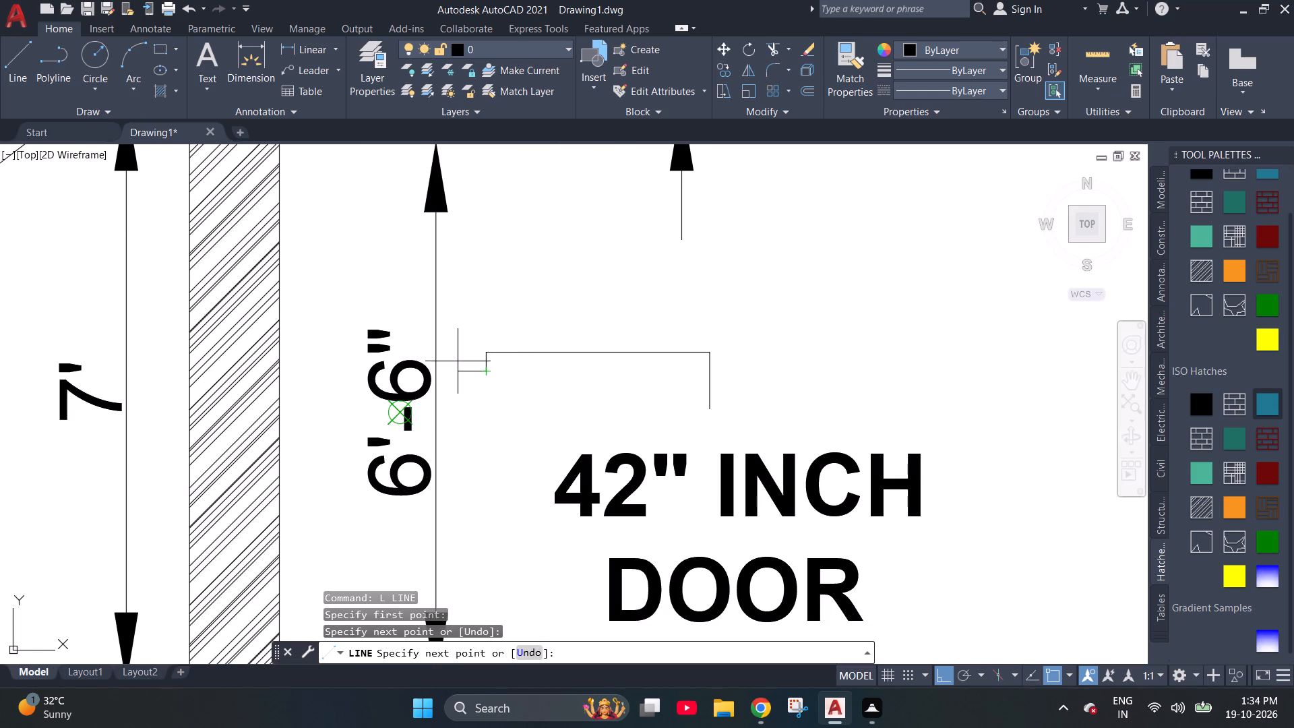
key(F8)
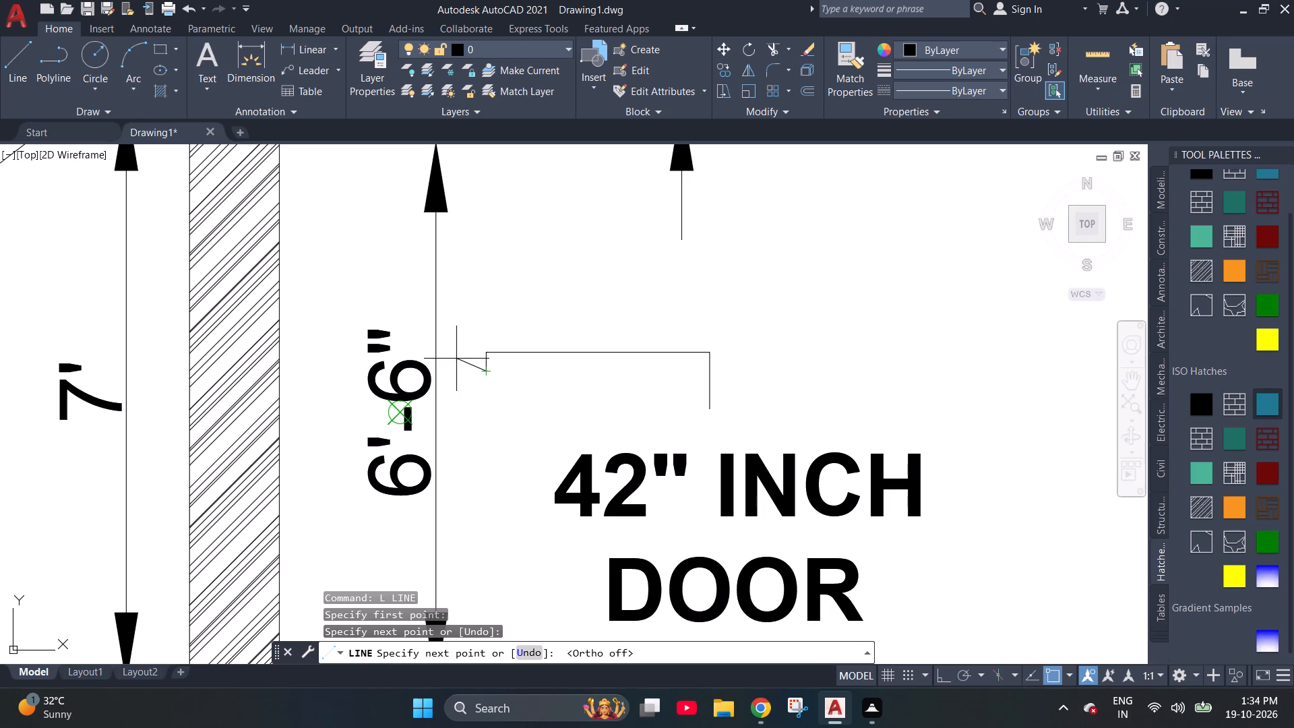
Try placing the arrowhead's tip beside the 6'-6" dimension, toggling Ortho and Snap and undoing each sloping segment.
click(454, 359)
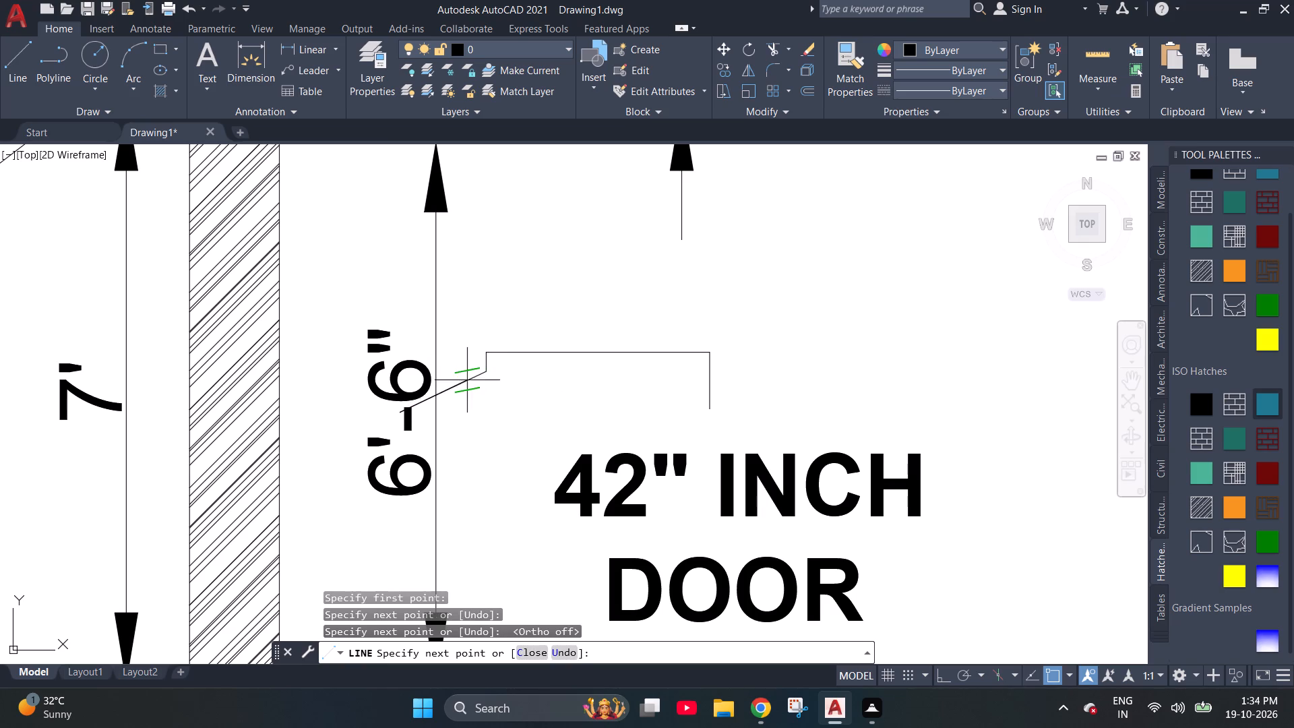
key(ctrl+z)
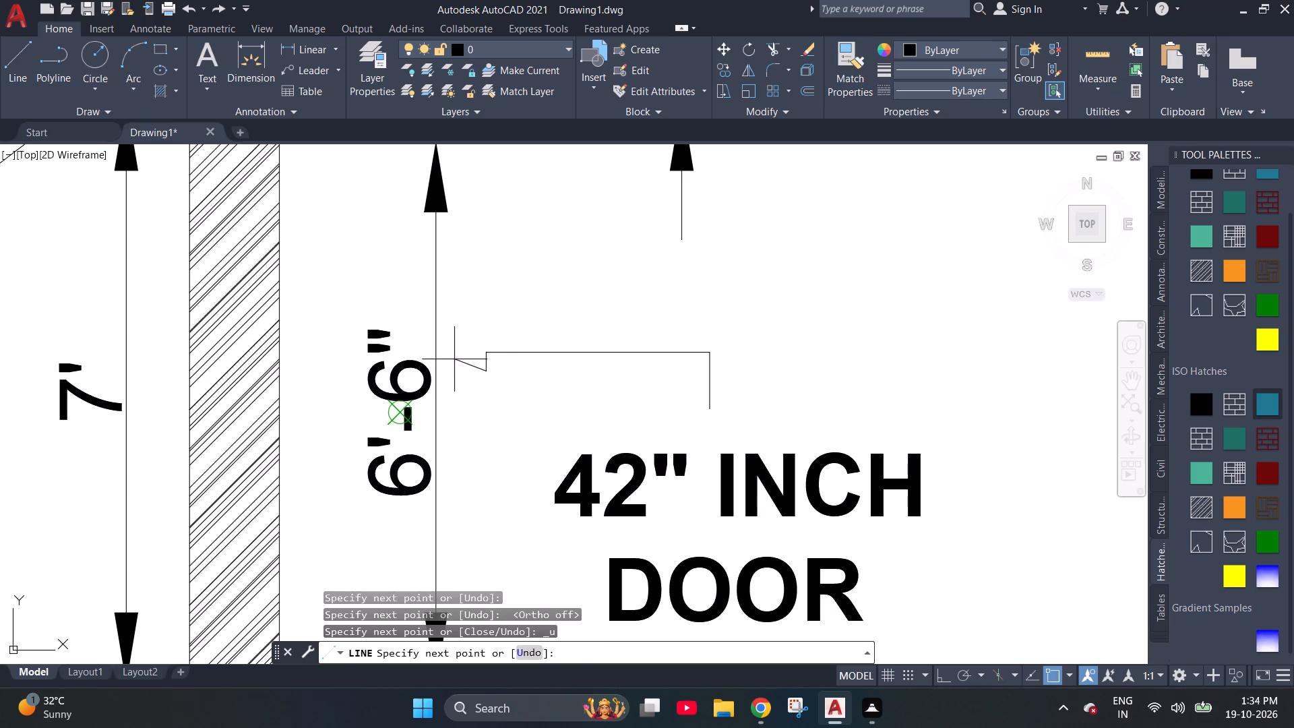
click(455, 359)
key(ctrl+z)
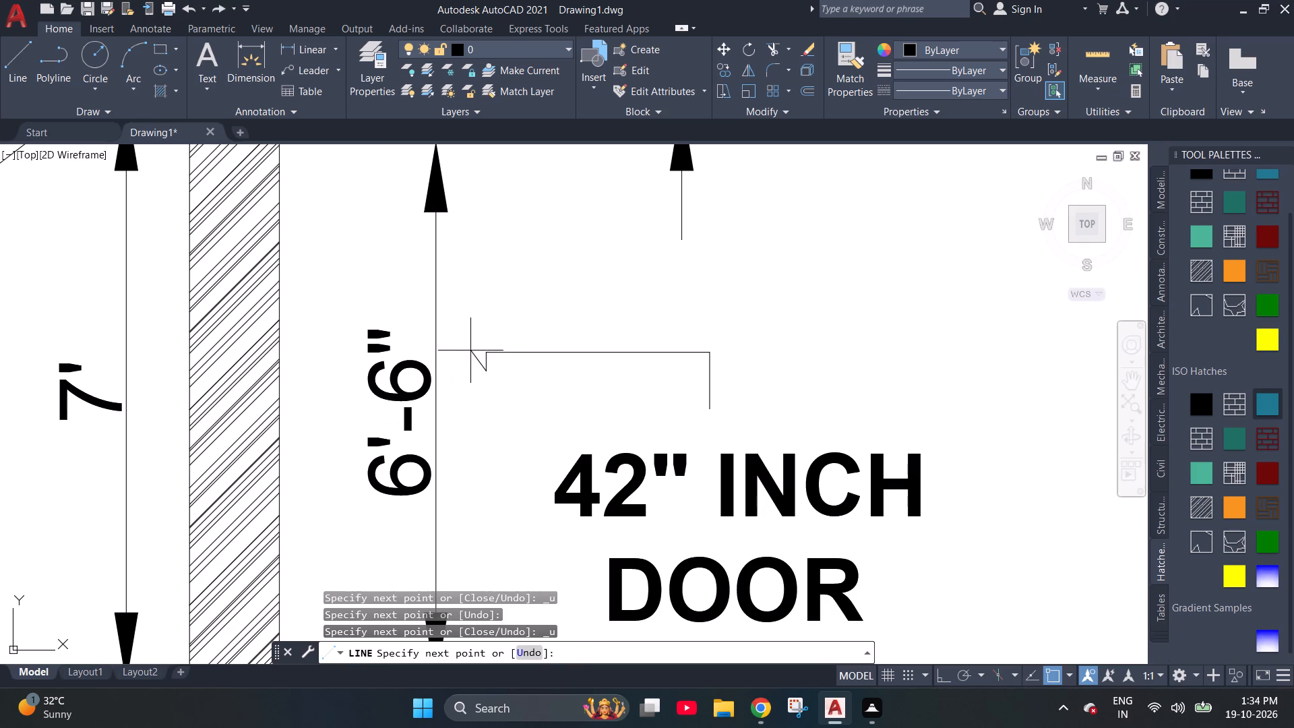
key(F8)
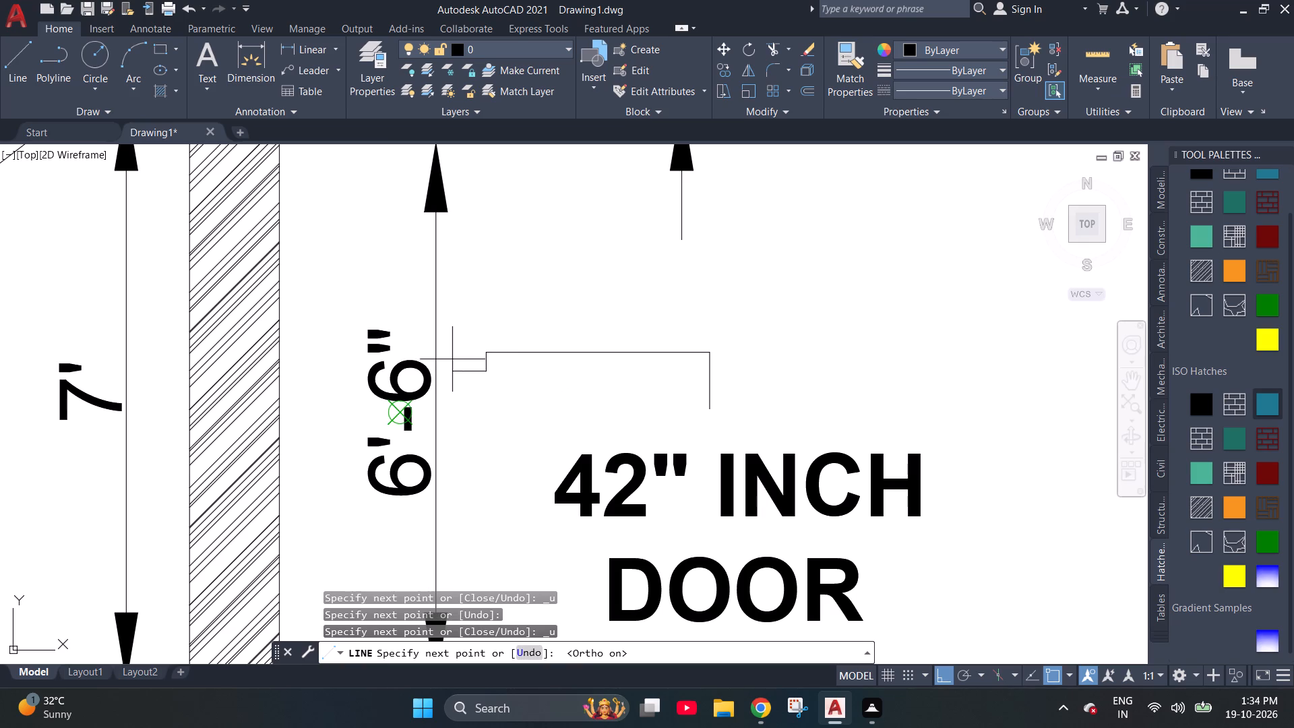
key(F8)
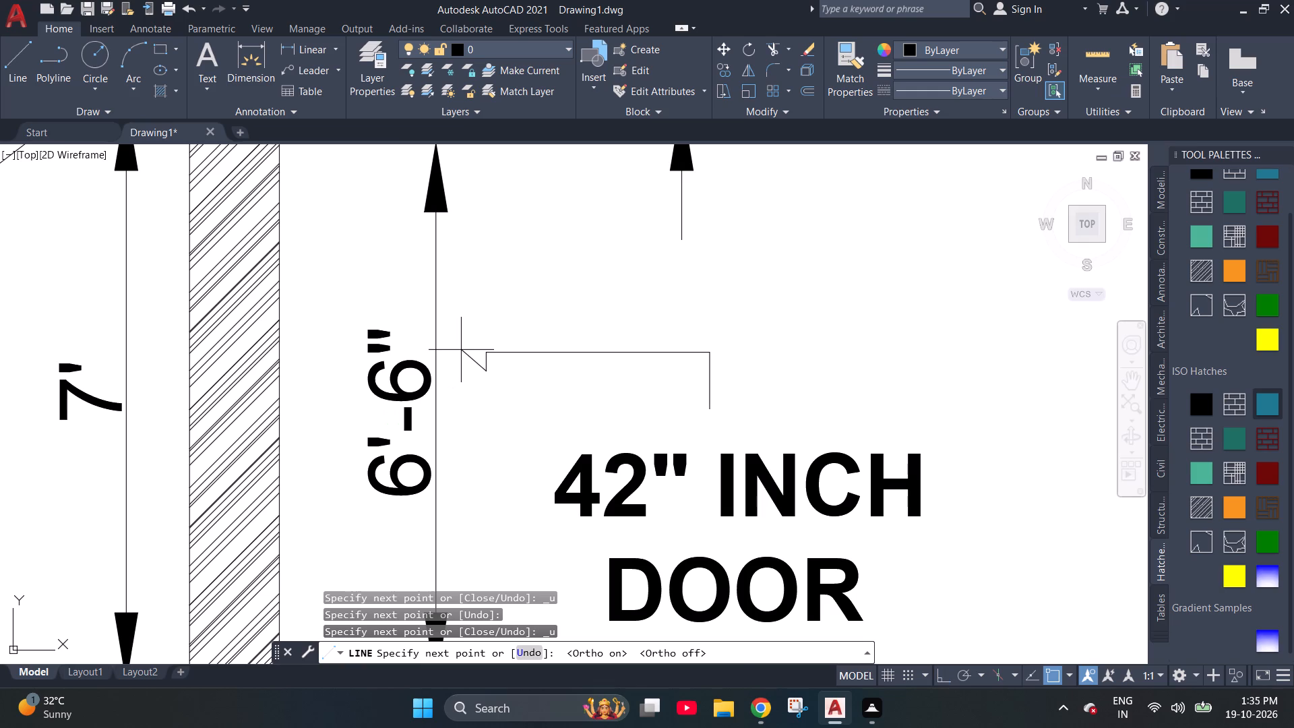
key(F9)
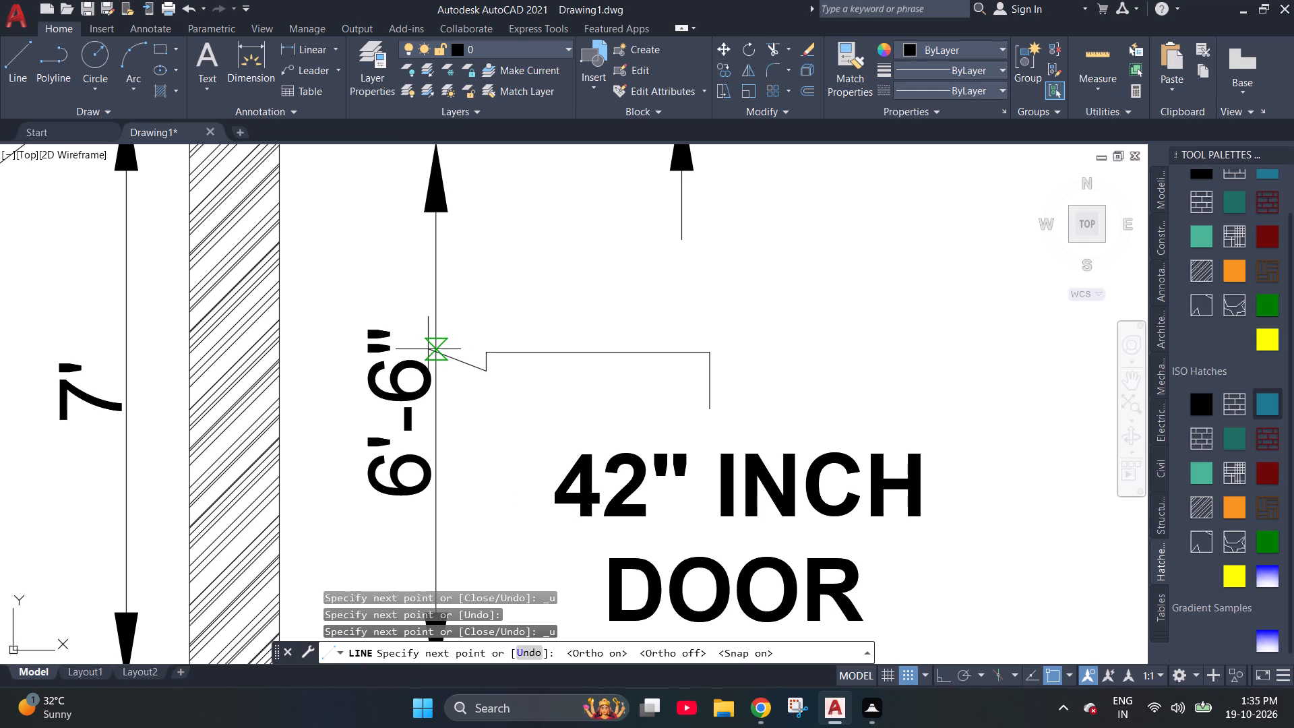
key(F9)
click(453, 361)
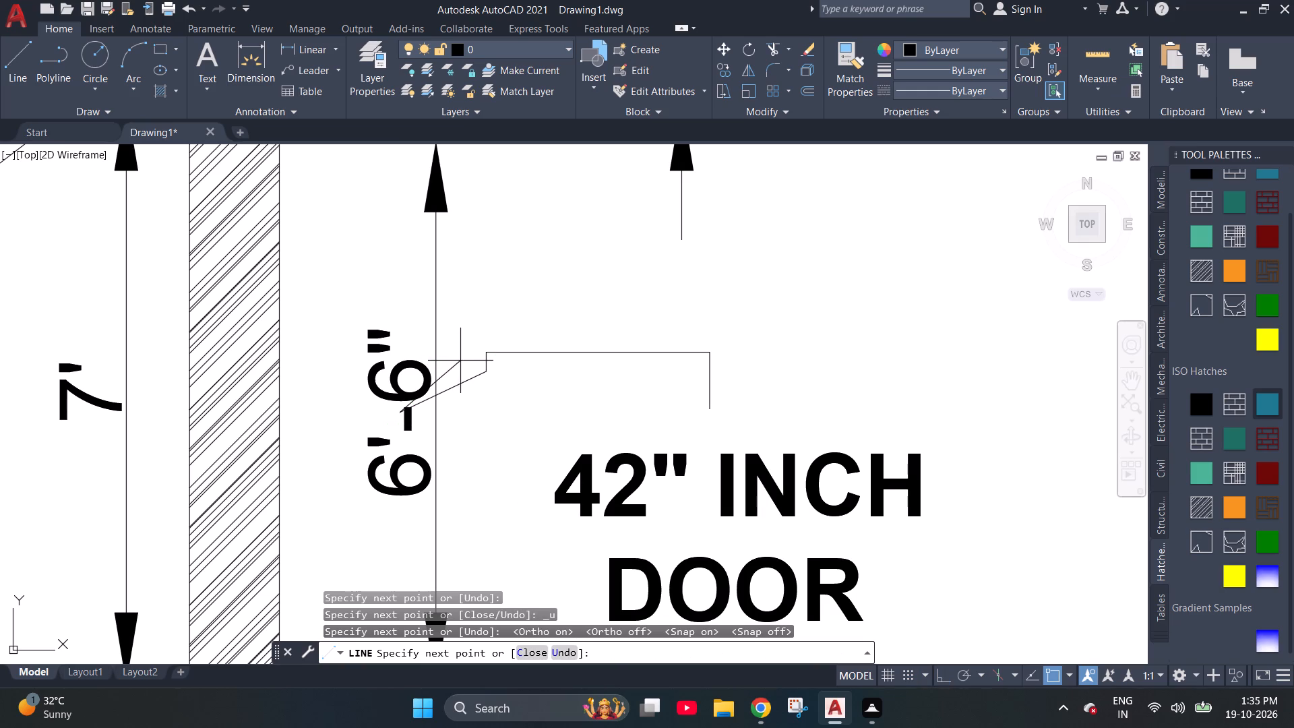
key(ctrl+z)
Draw the arrowhead's two sloping edges and close the small triangle back at the leader line's end.
click(462, 360)
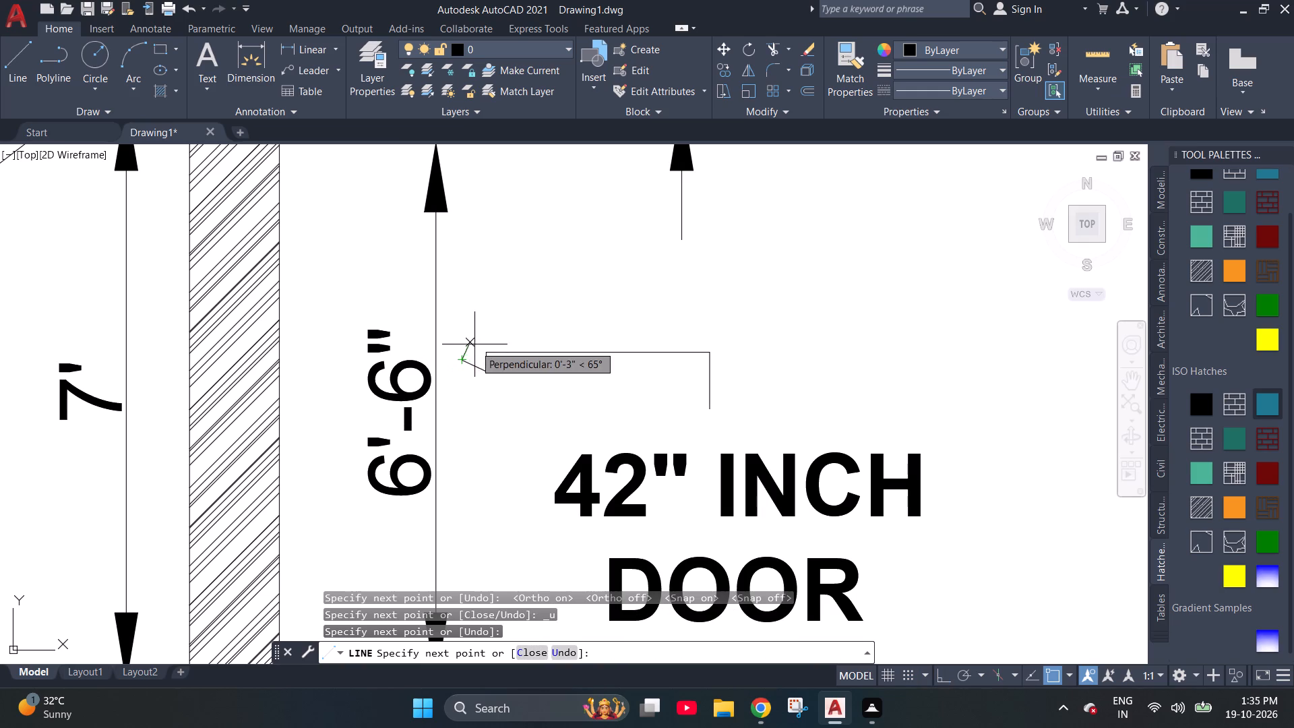
click(487, 333)
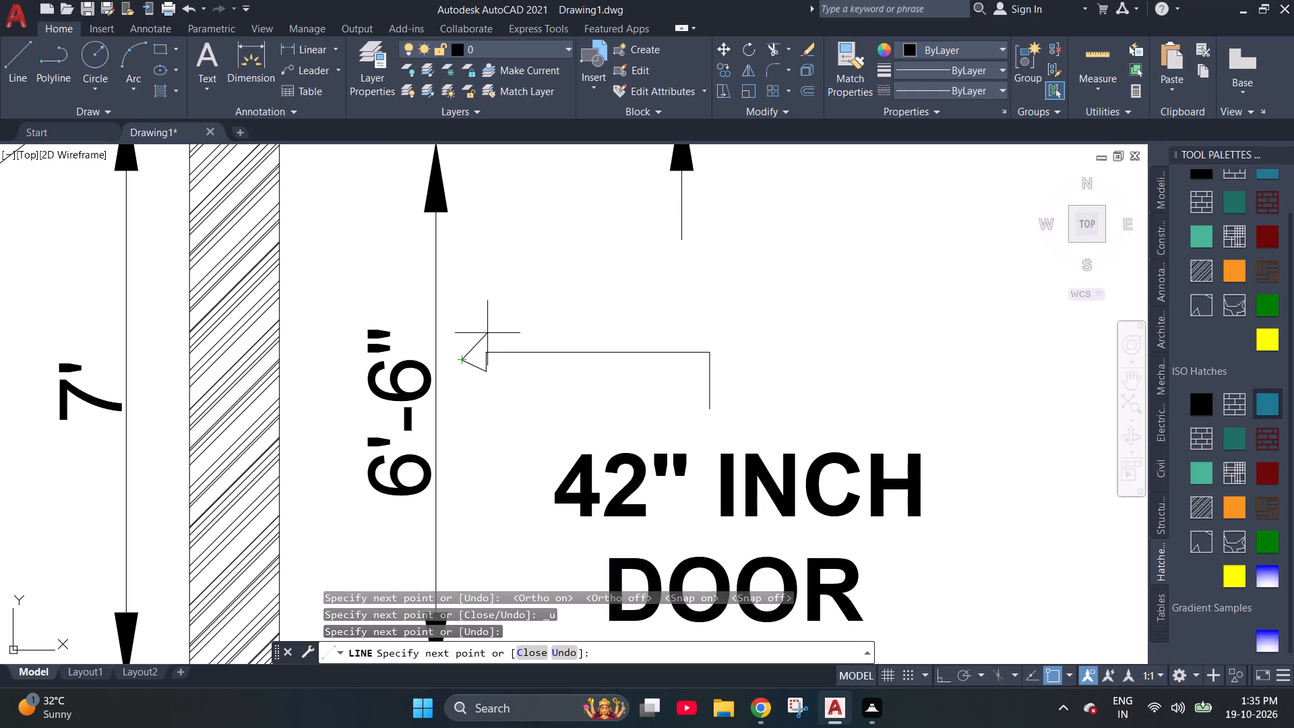
click(486, 353)
key(Escape)
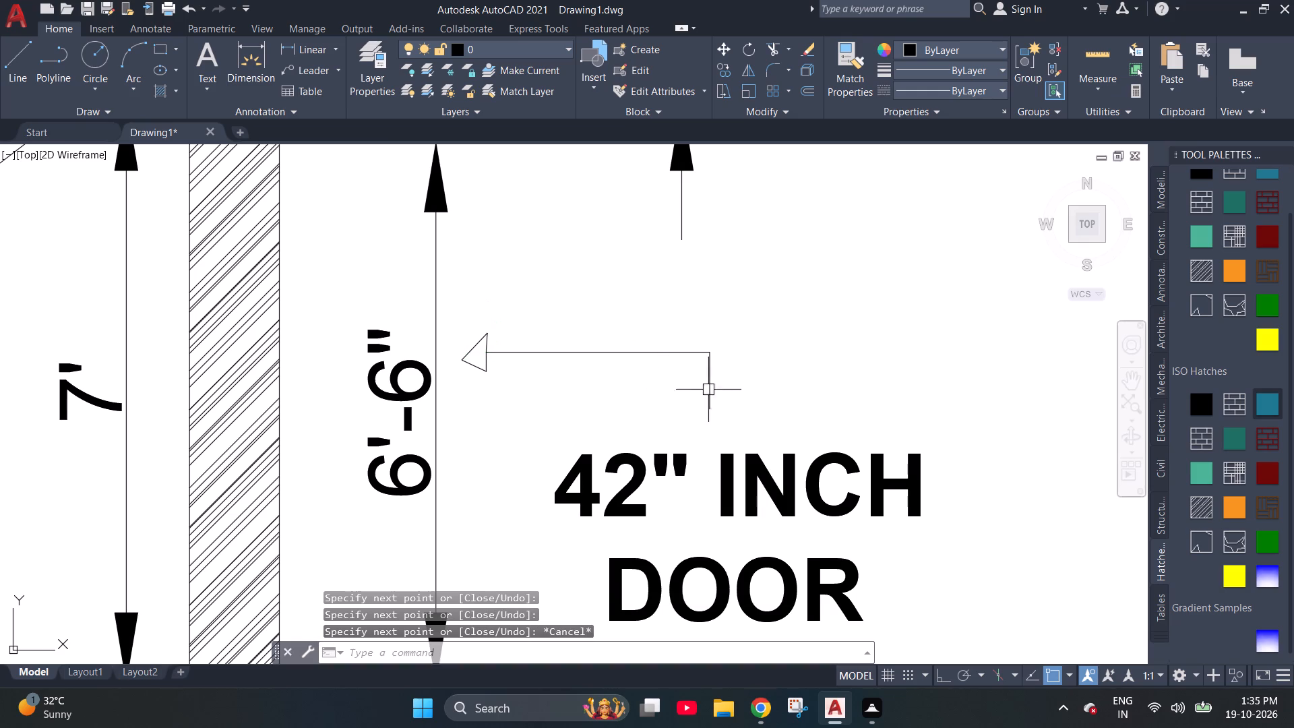
Draw a closed downward-pointing arrowhead at the lower end of the leader's vertical leg, starting with a horizontal edge about 4" long.
key(space)
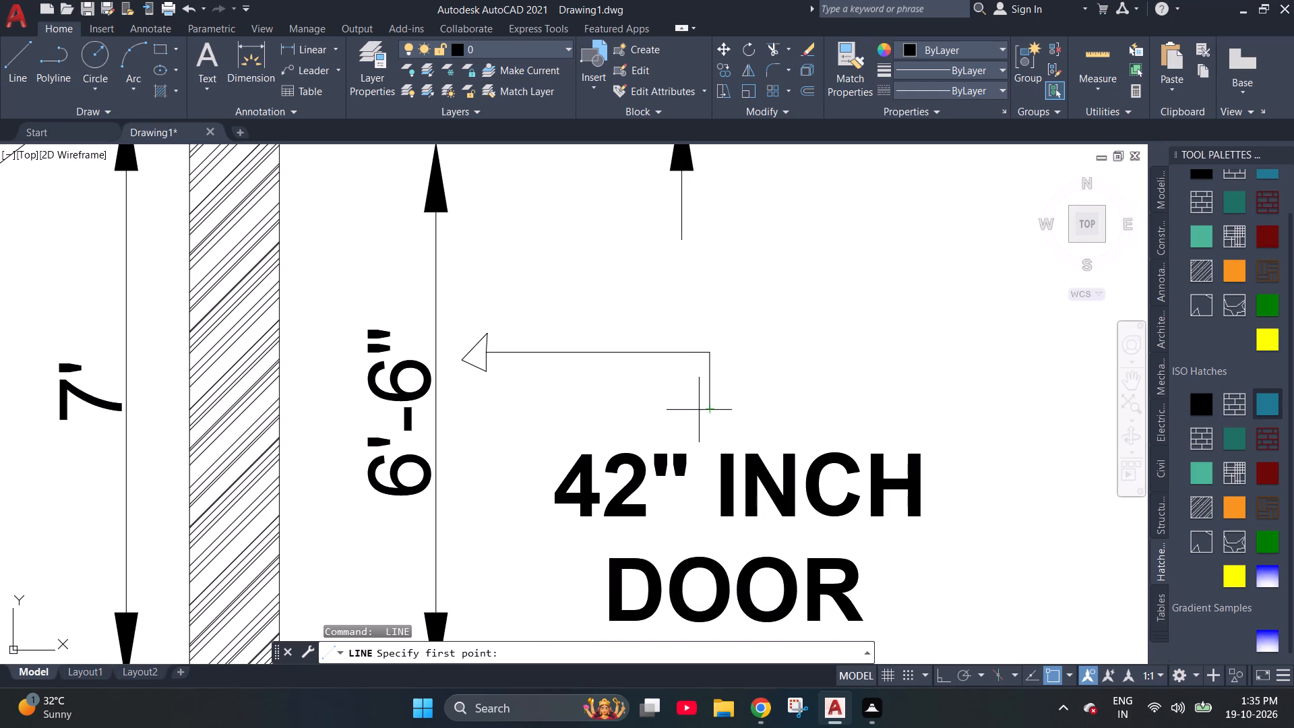
click(708, 410)
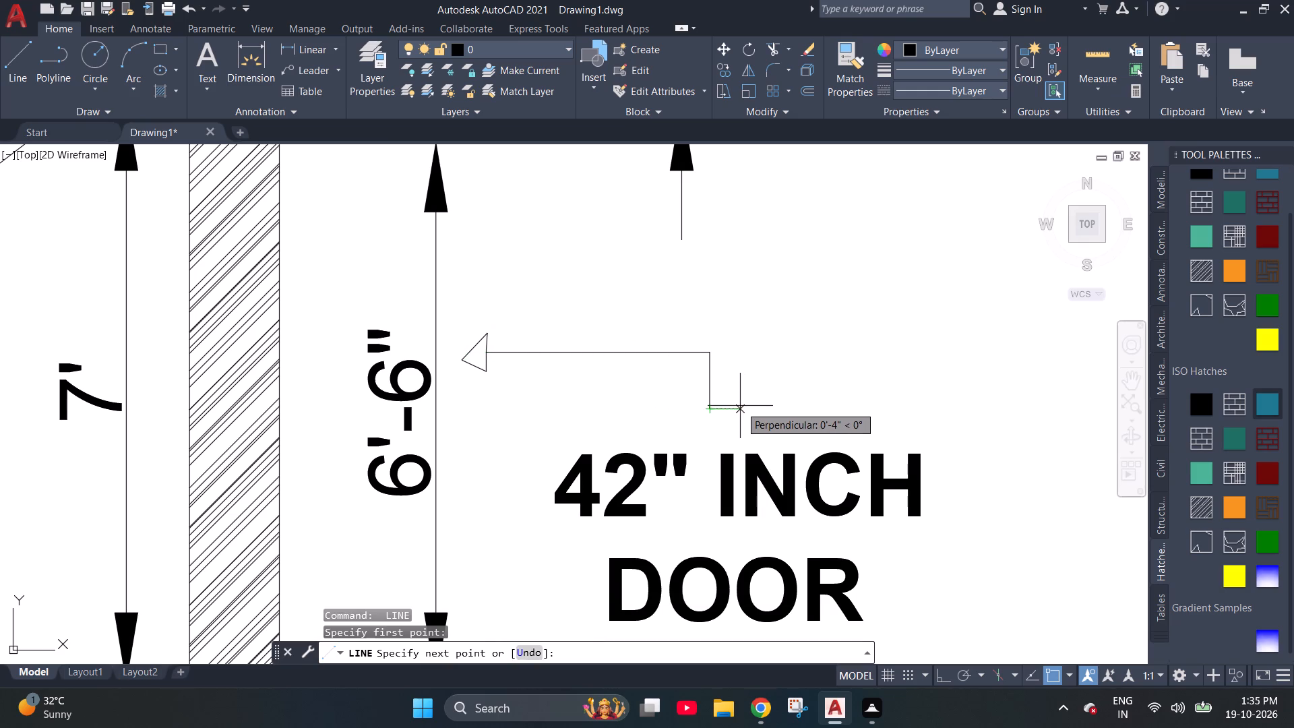
click(741, 409)
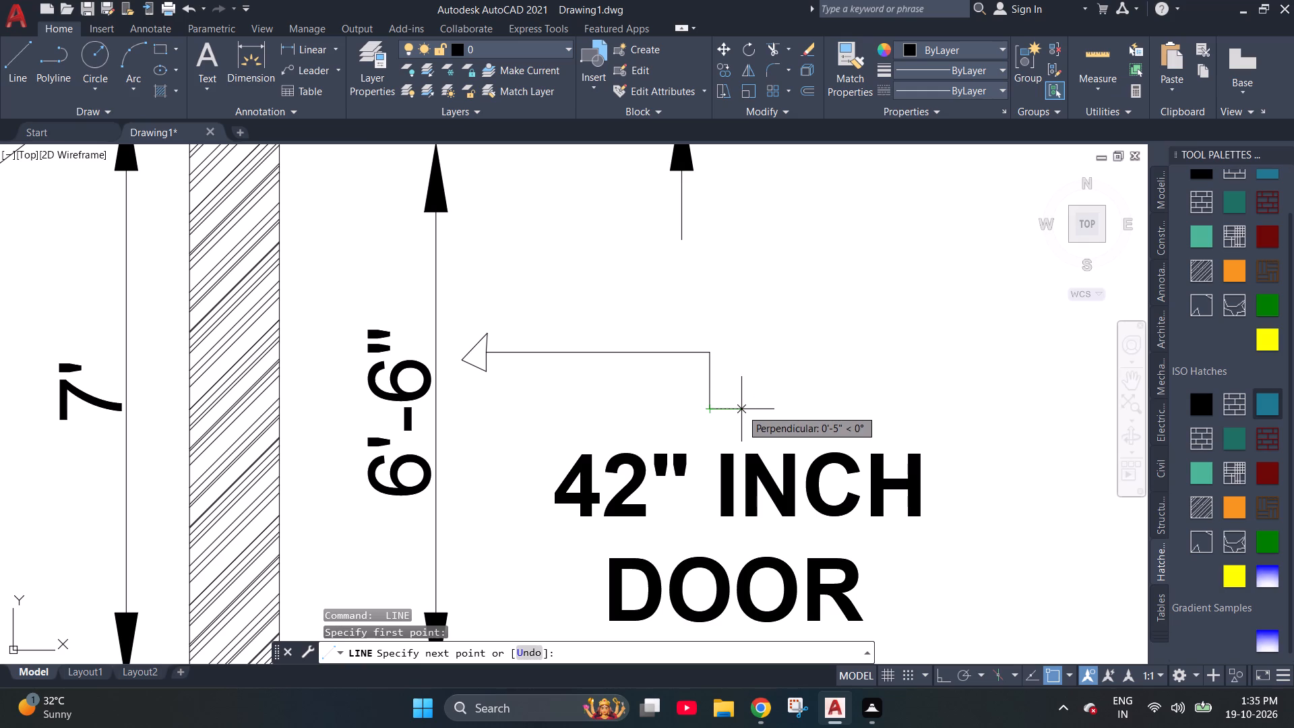
click(709, 444)
key(ctrl+z)
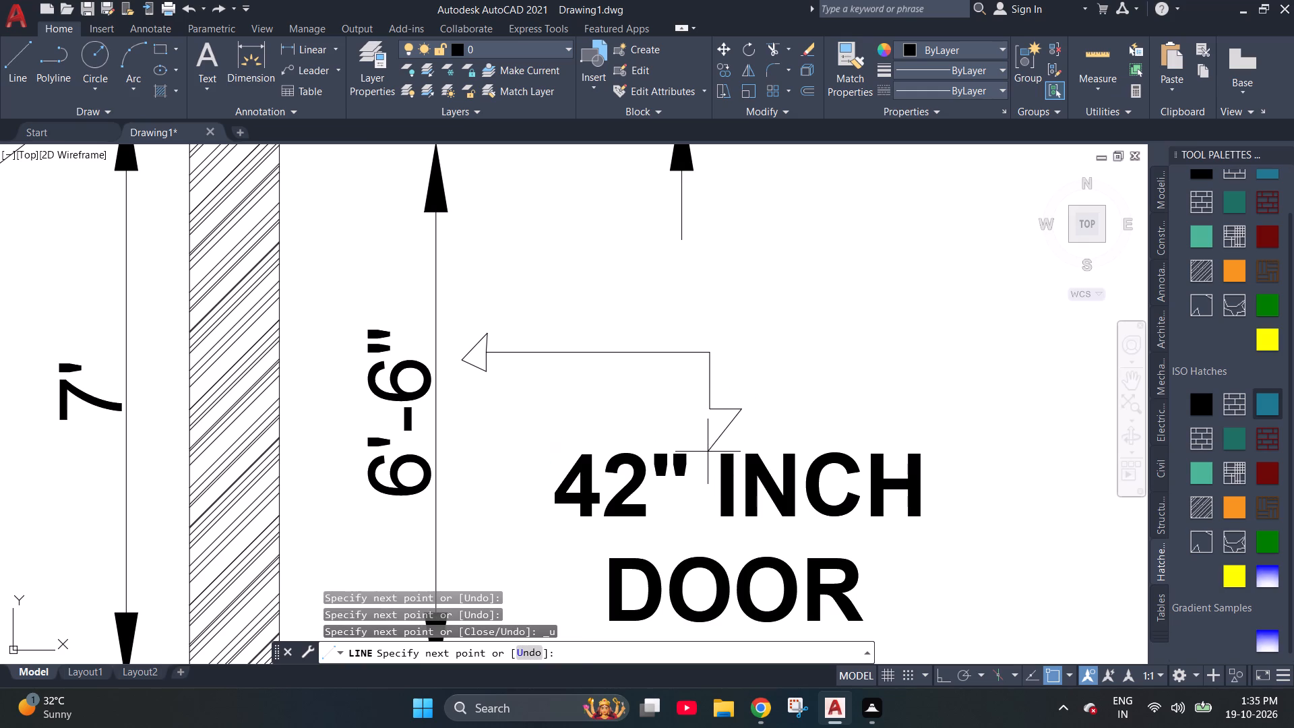
click(712, 452)
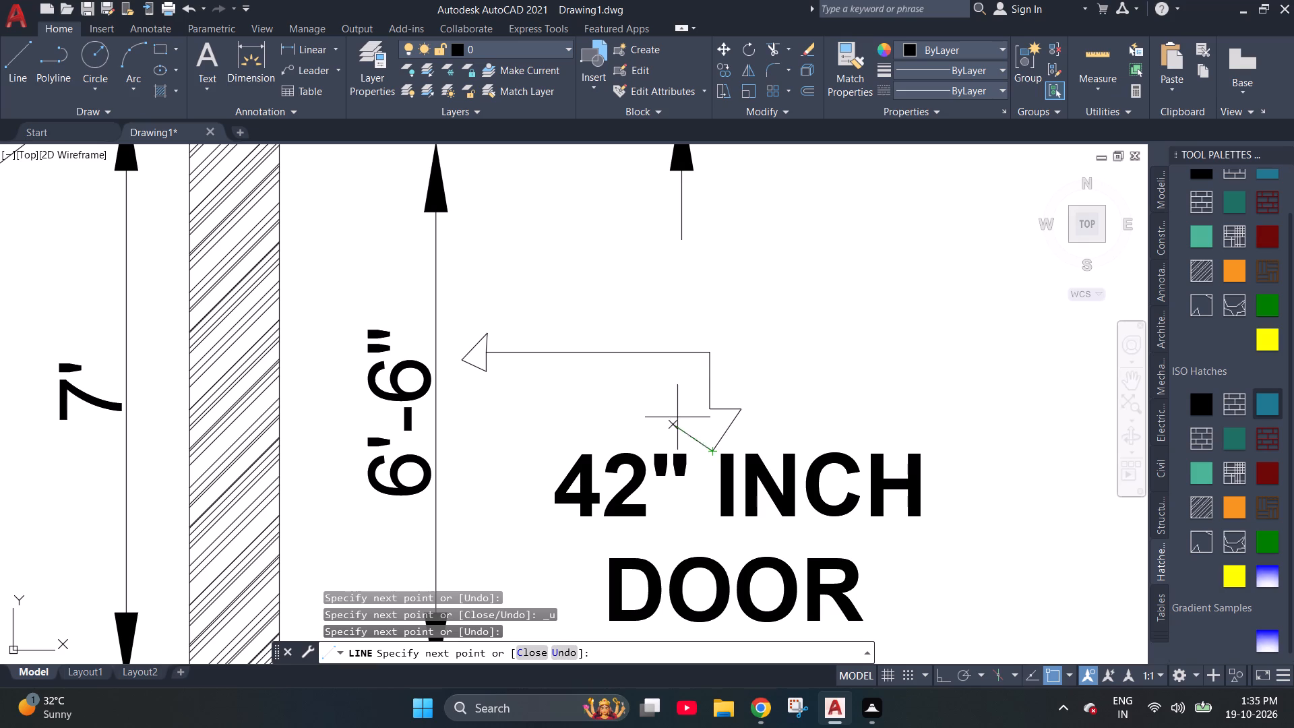
click(672, 418)
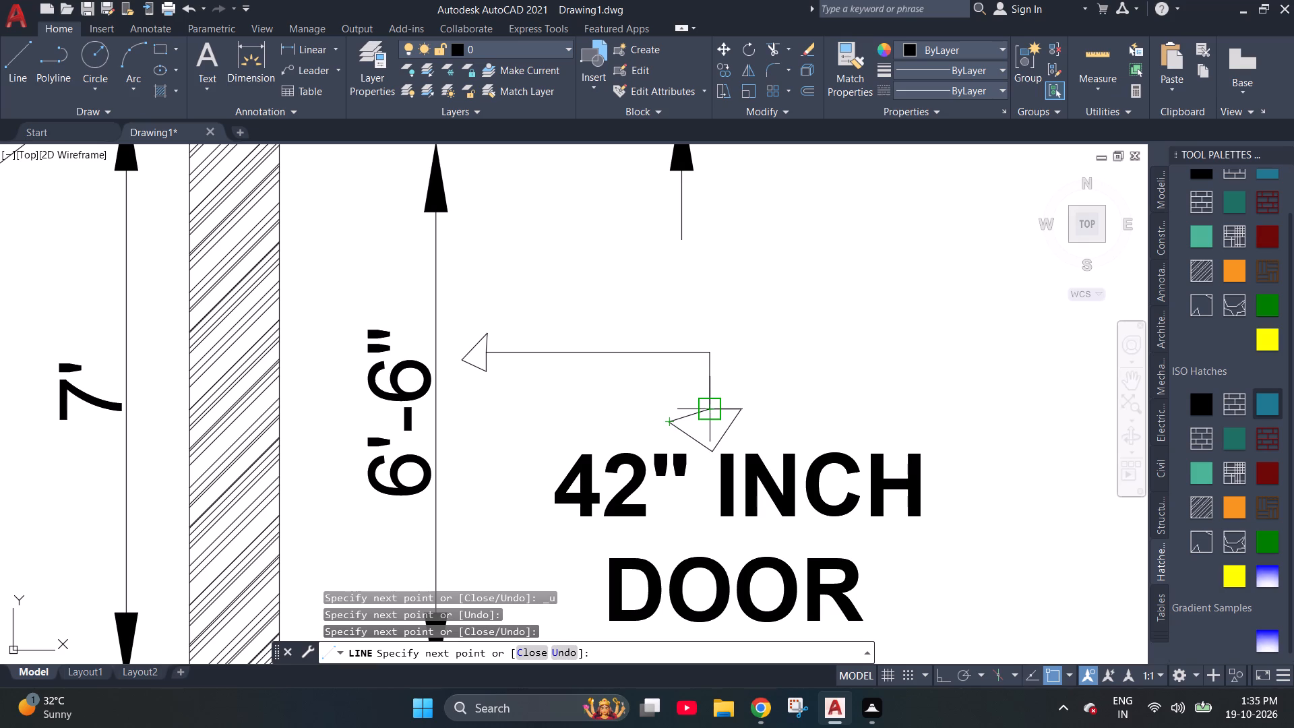
click(713, 413)
key(Escape)
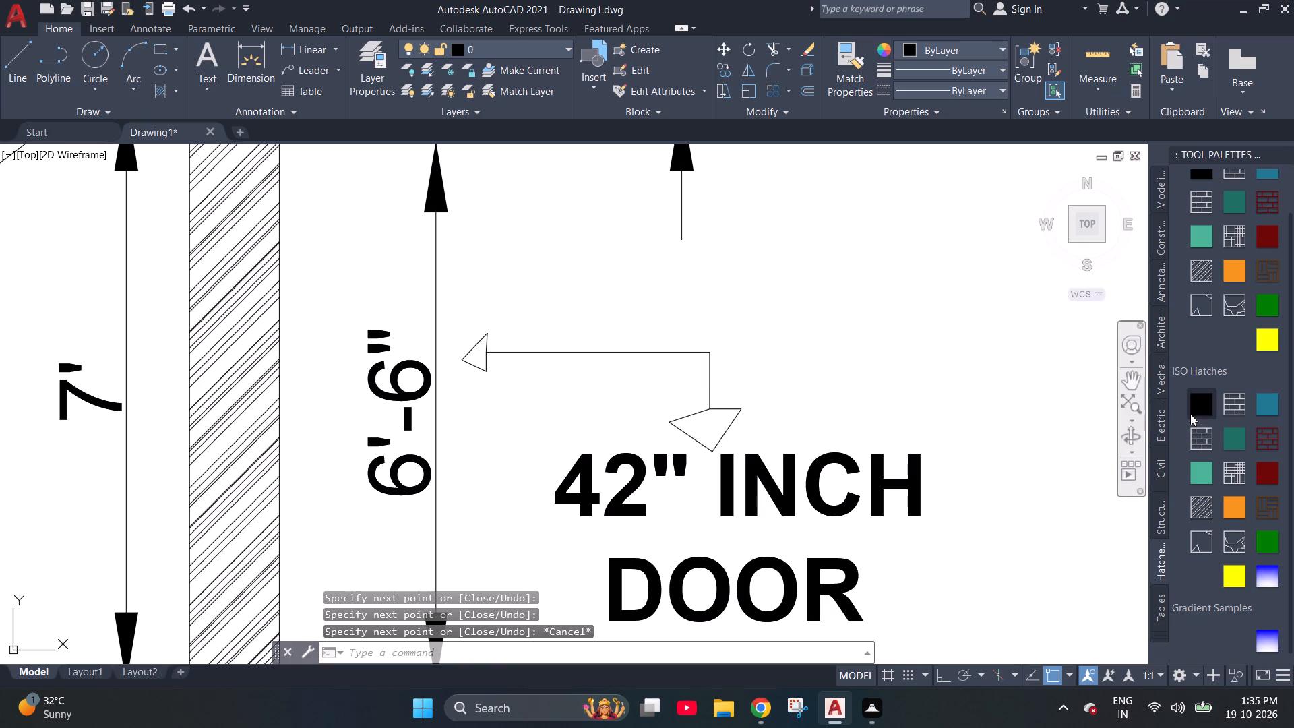
Fill both leader arrowheads, the one above the 42" INCH DOOR text and the one beside the 6'-6" dimension, with solid black hatch.
click(1197, 409)
click(709, 435)
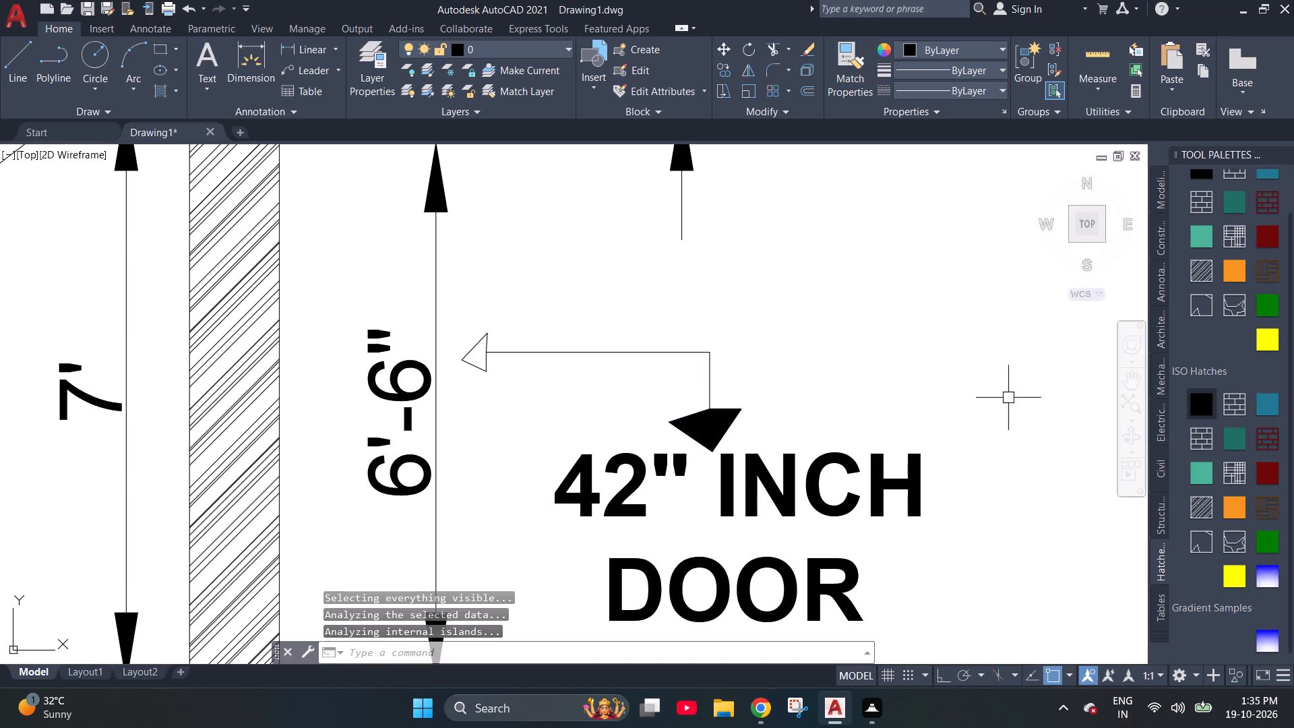
click(1205, 406)
click(479, 360)
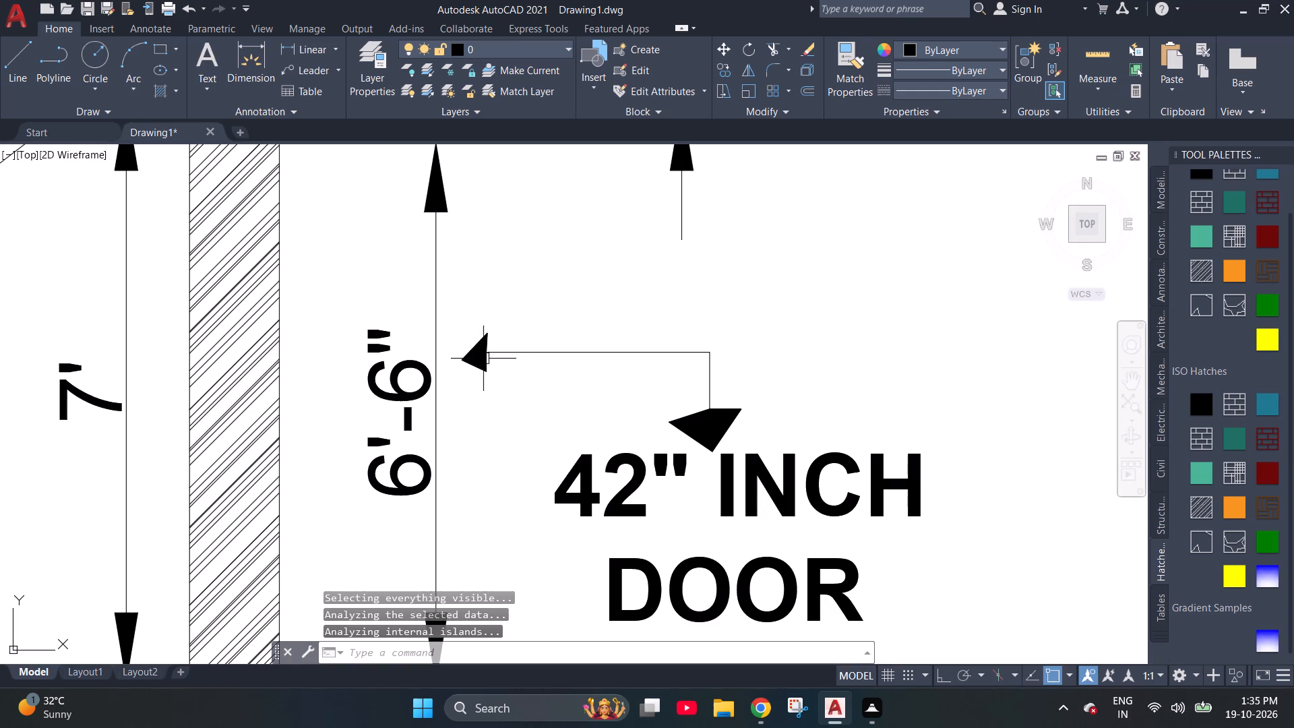
key(Escape)
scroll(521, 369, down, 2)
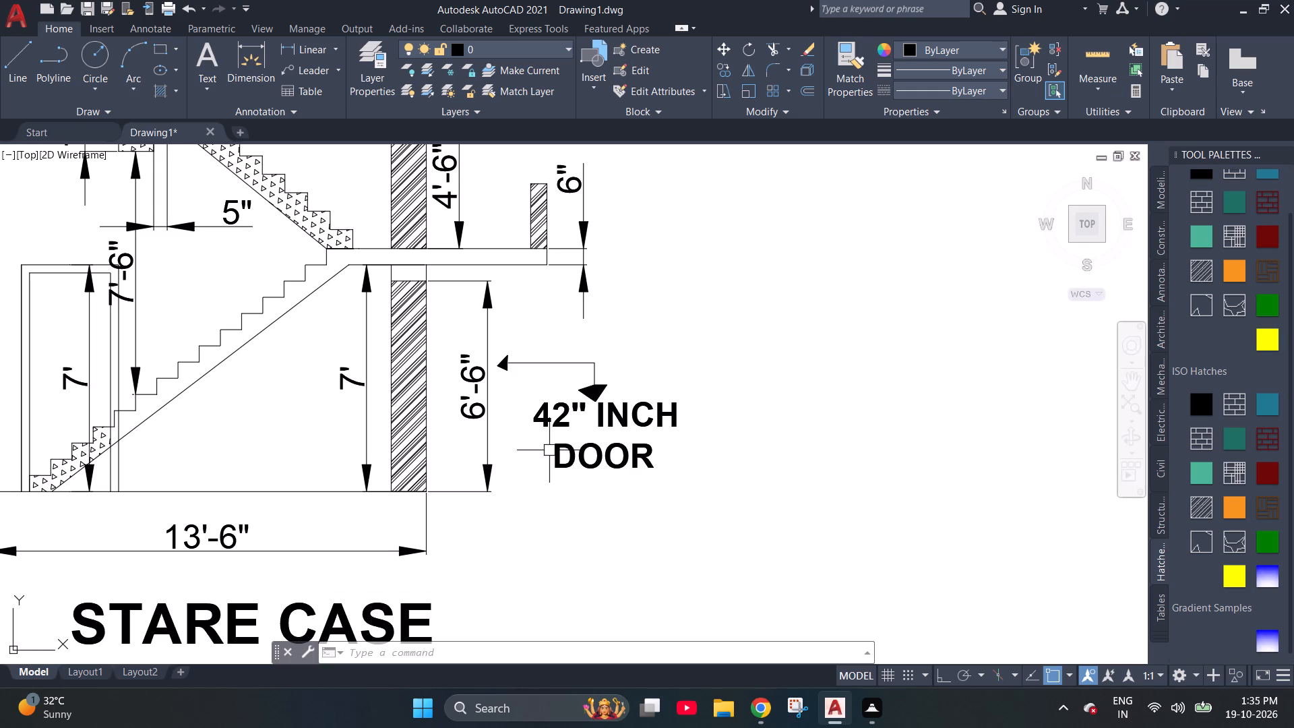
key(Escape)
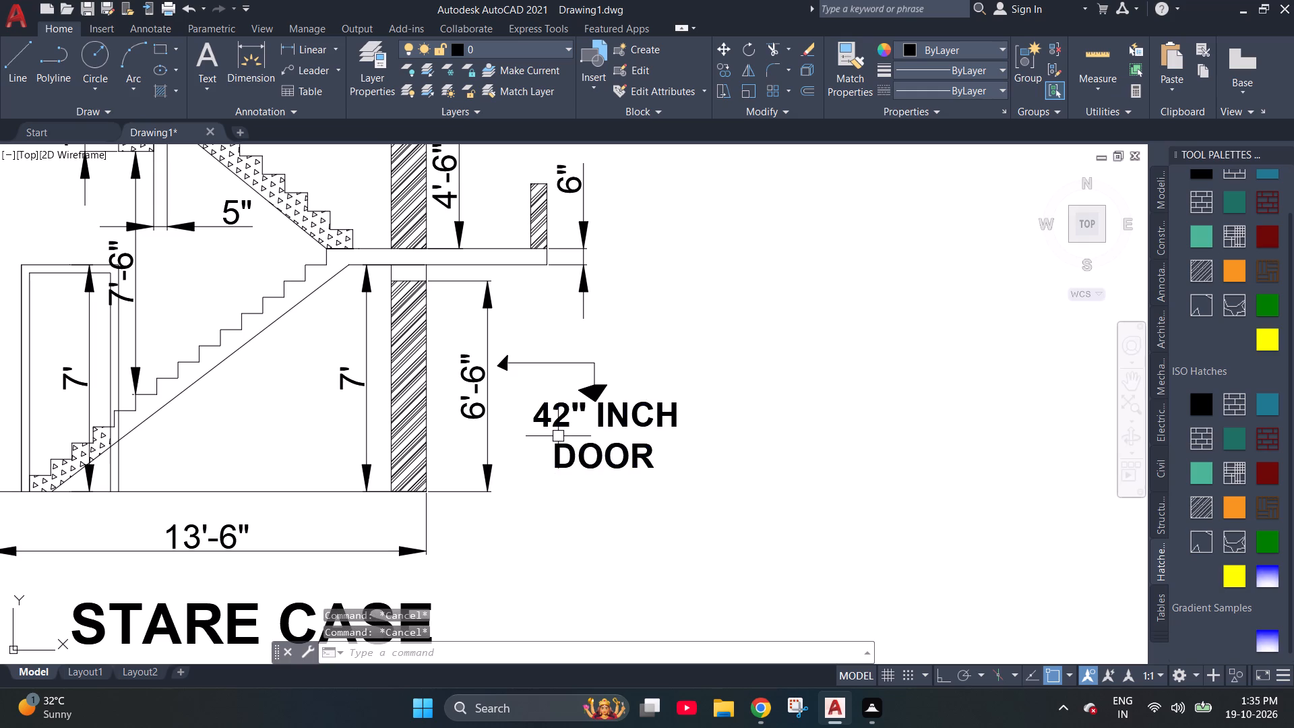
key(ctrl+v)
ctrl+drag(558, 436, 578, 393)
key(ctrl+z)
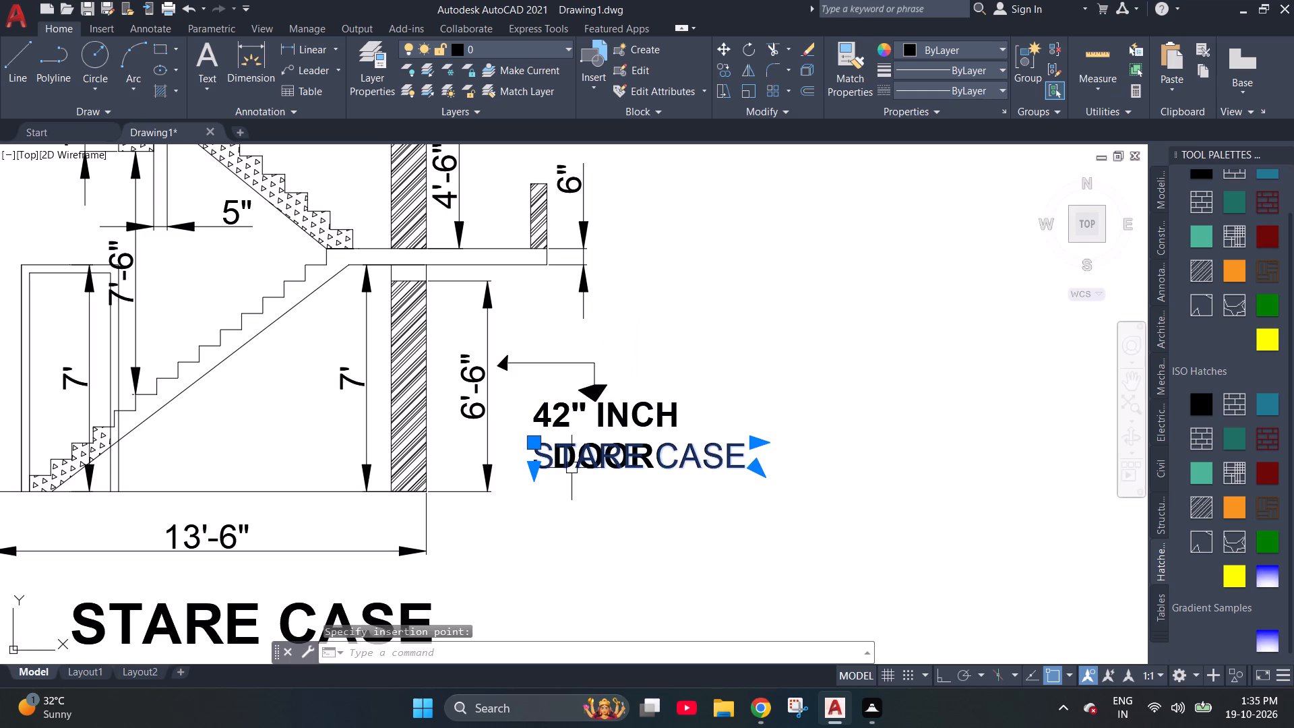
Paste a copy of the STARE CASE text beside the landing slab's 6" dimension and change it to LANDING 3'91/2".
key(ctrl+v)
click(618, 275)
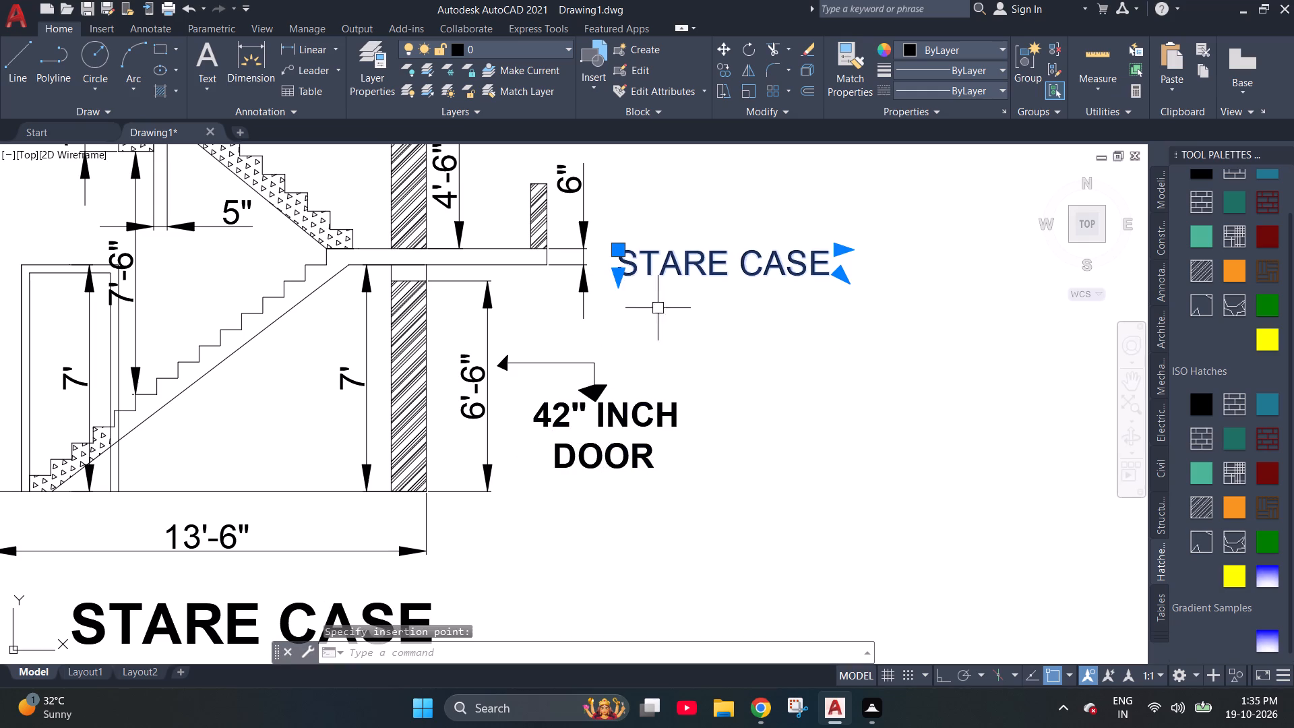
triple_click(667, 269)
key(ctrl+a)
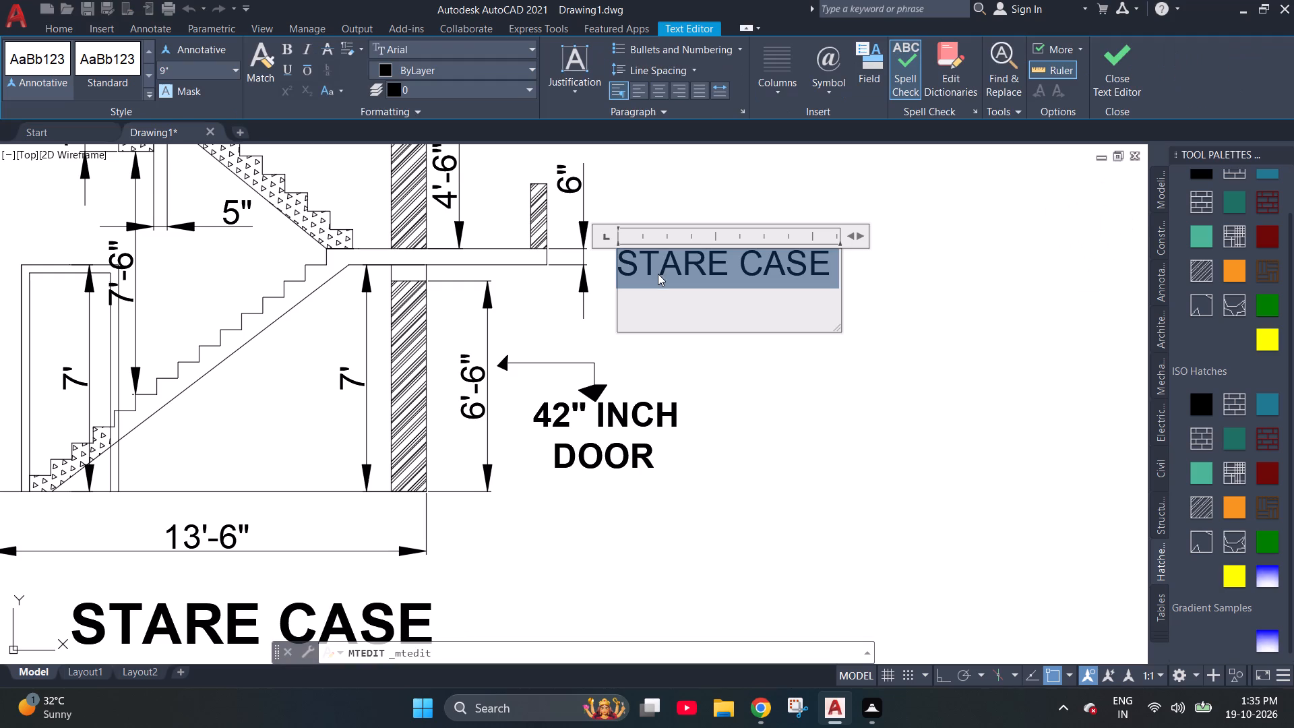
text(LANDING)
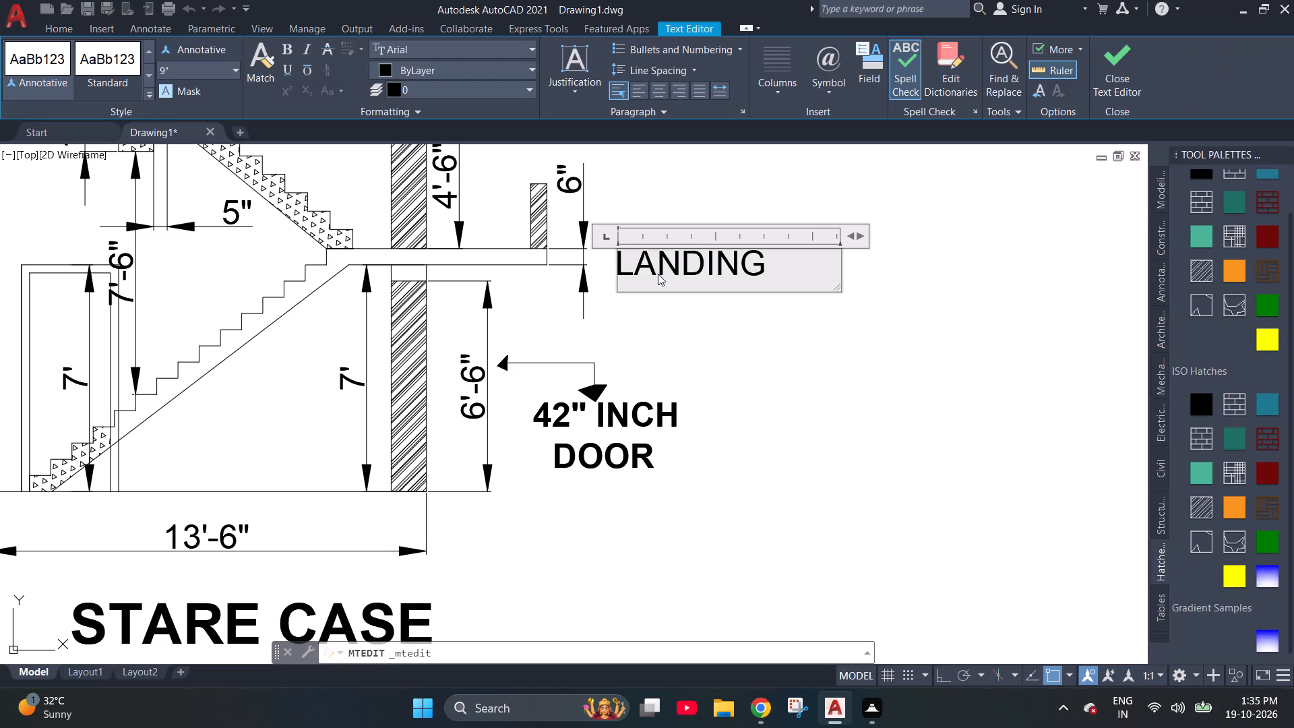
key(space)
text(3')
key(9)
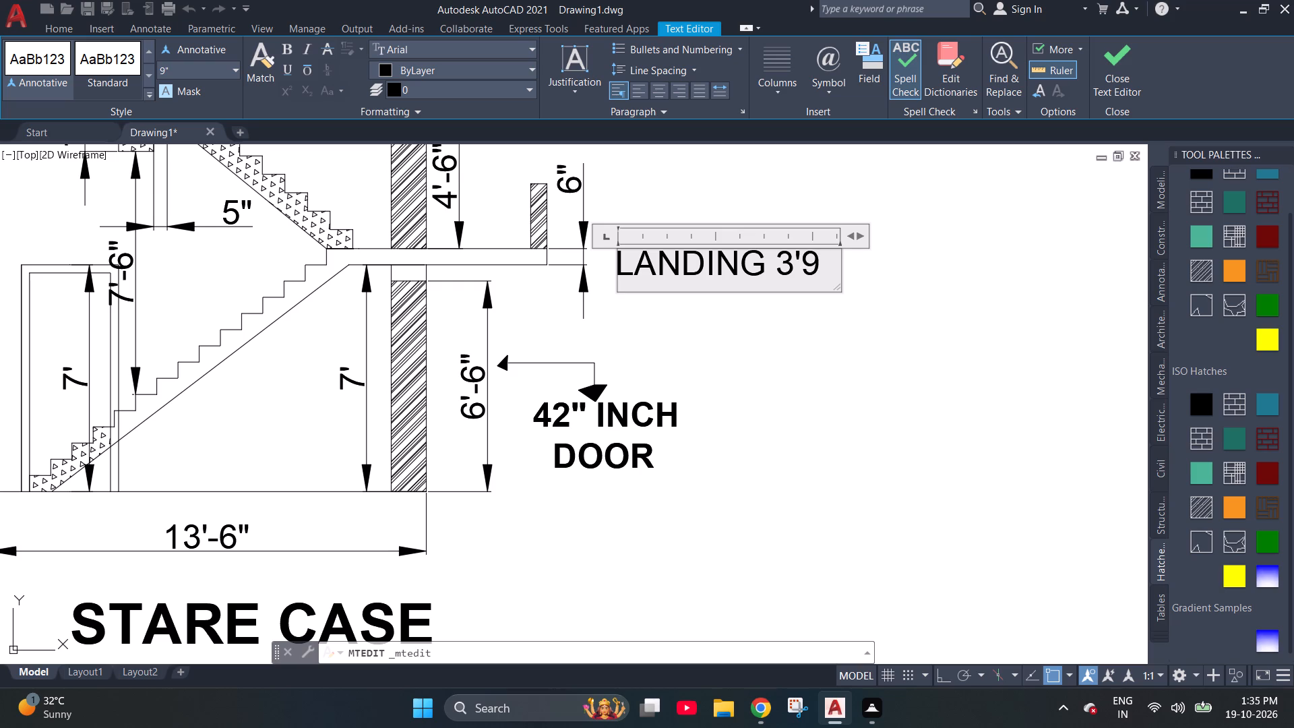
text(1/)
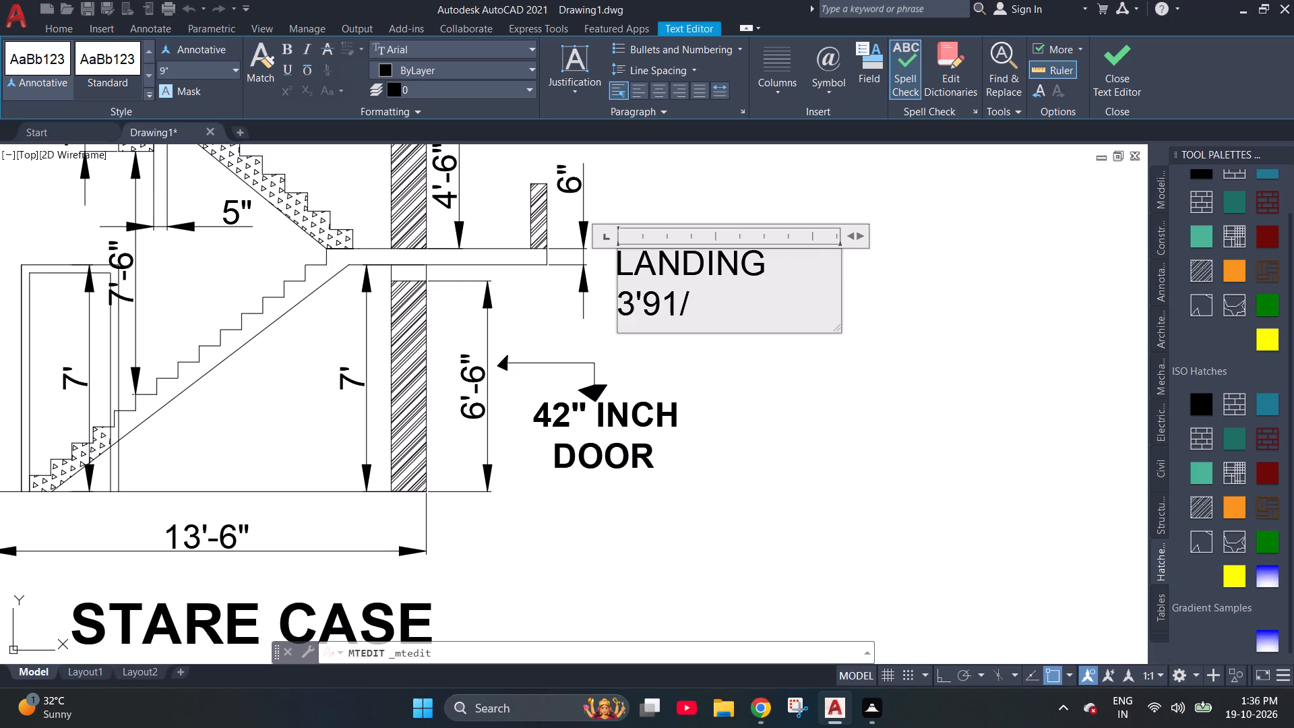
key(2)
key(shift+quotedbl)
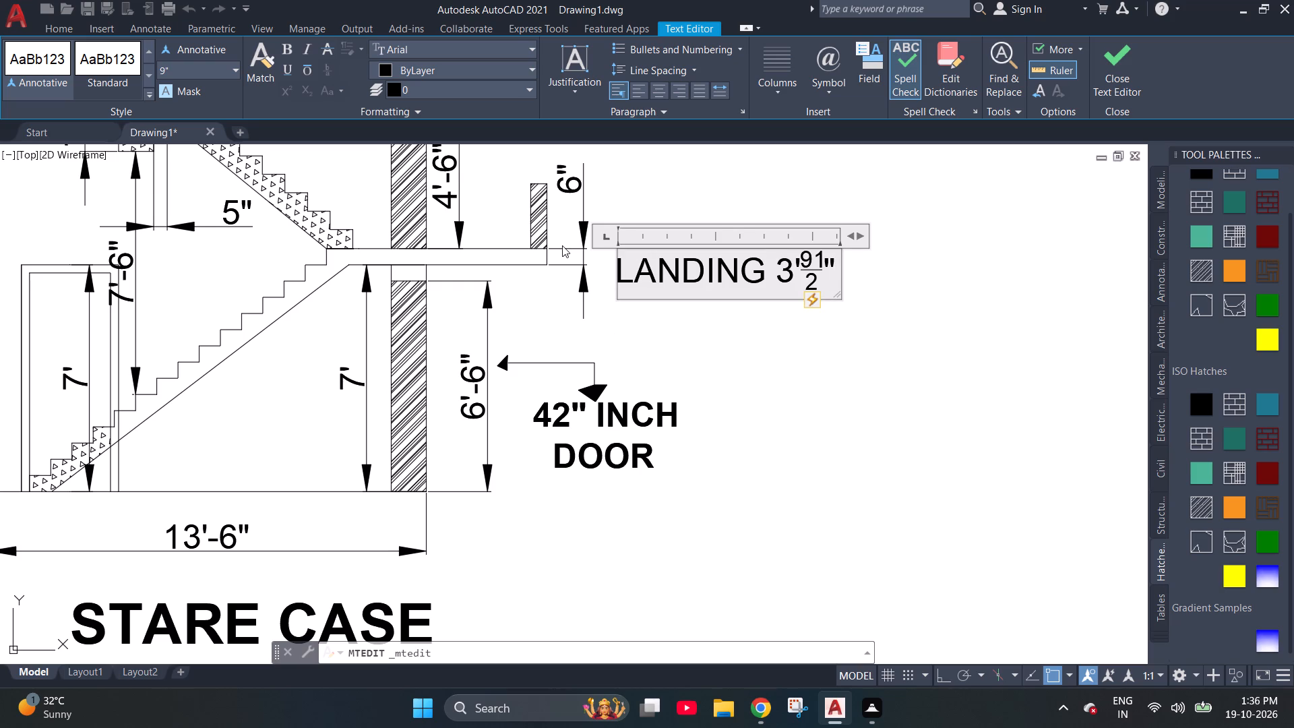
Make the whole landing label bold and widen its text box slightly.
key(ctrl+a)
key(ctrl+b)
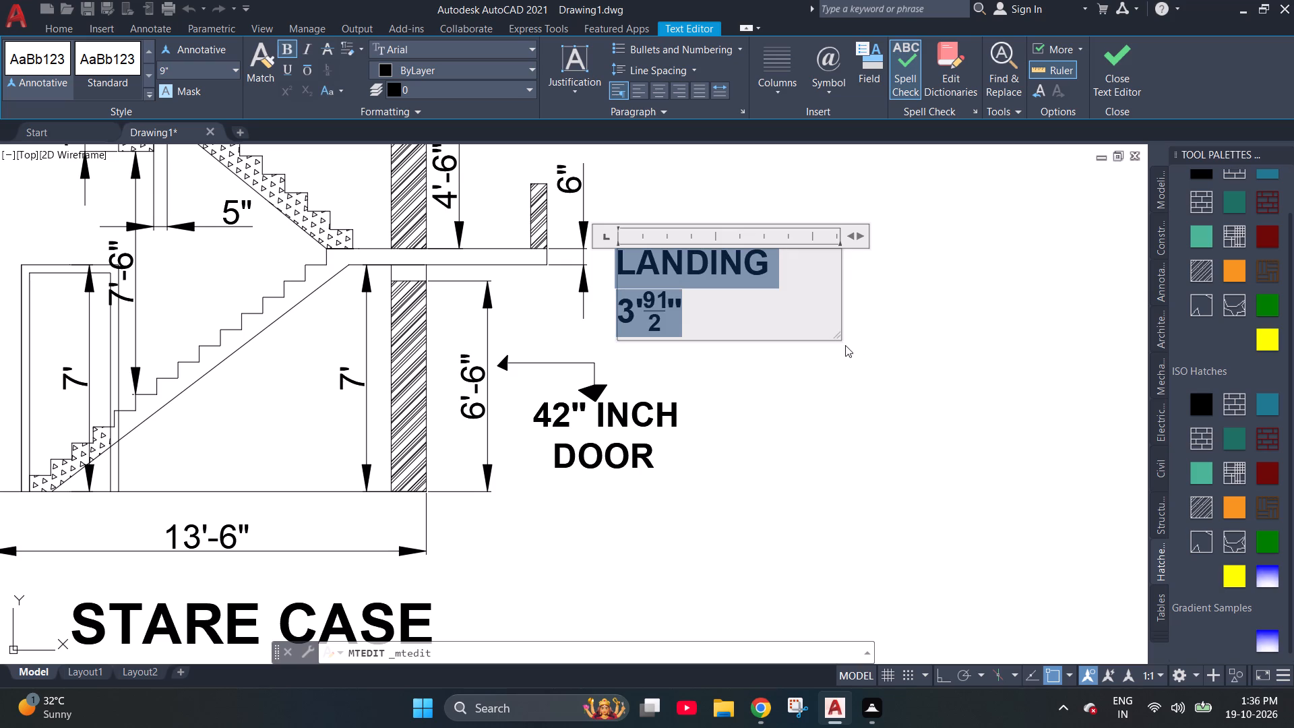
drag(835, 337, 855, 353)
Replace the label's stacked fraction with 9 1/2 to read LANDING 3'9 1/2", and finish editing the text.
click(818, 261)
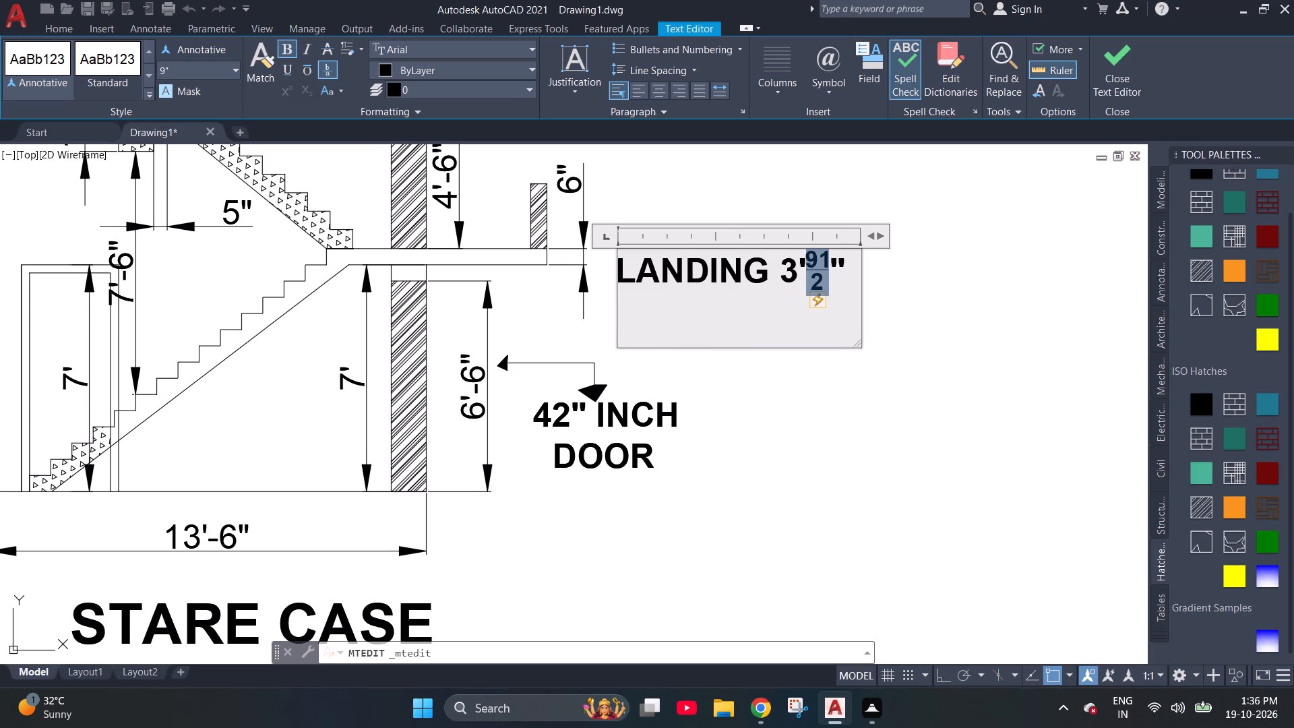
click(822, 262)
scroll(822, 262, up, 3)
click(809, 240)
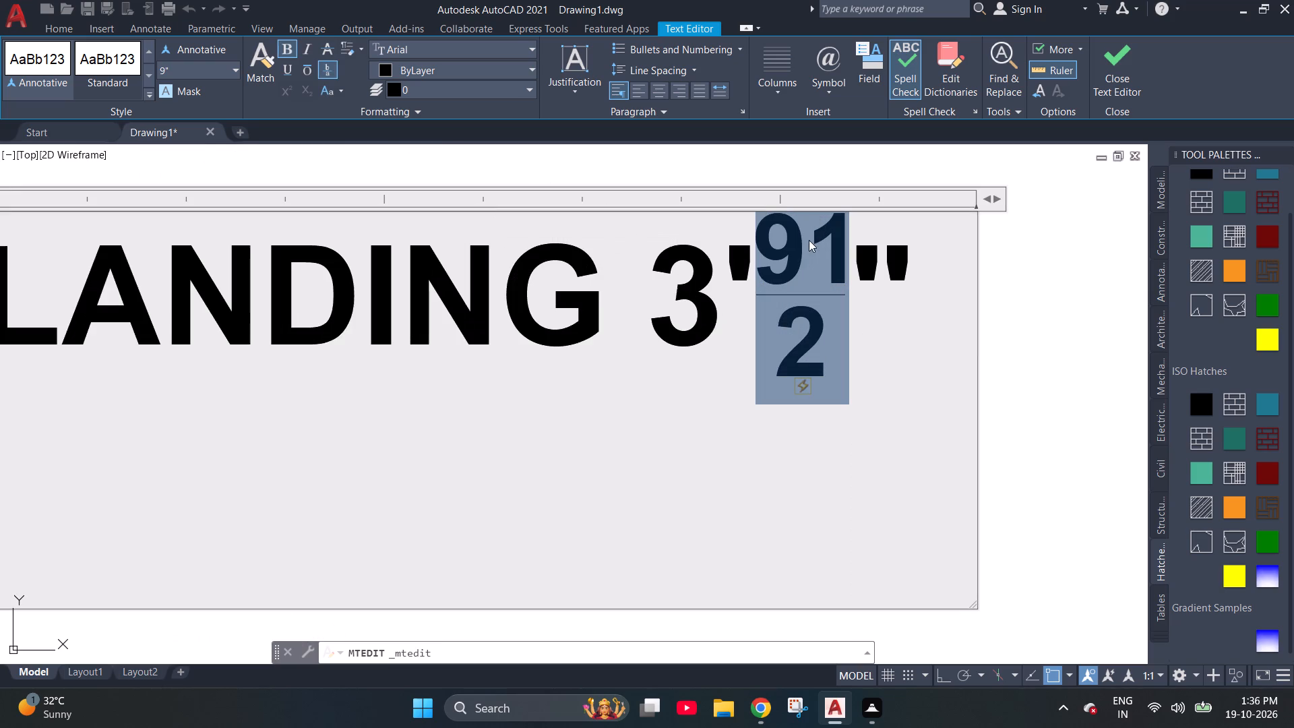
click(813, 266)
click(799, 374)
click(784, 363)
key(Escape)
click(811, 359)
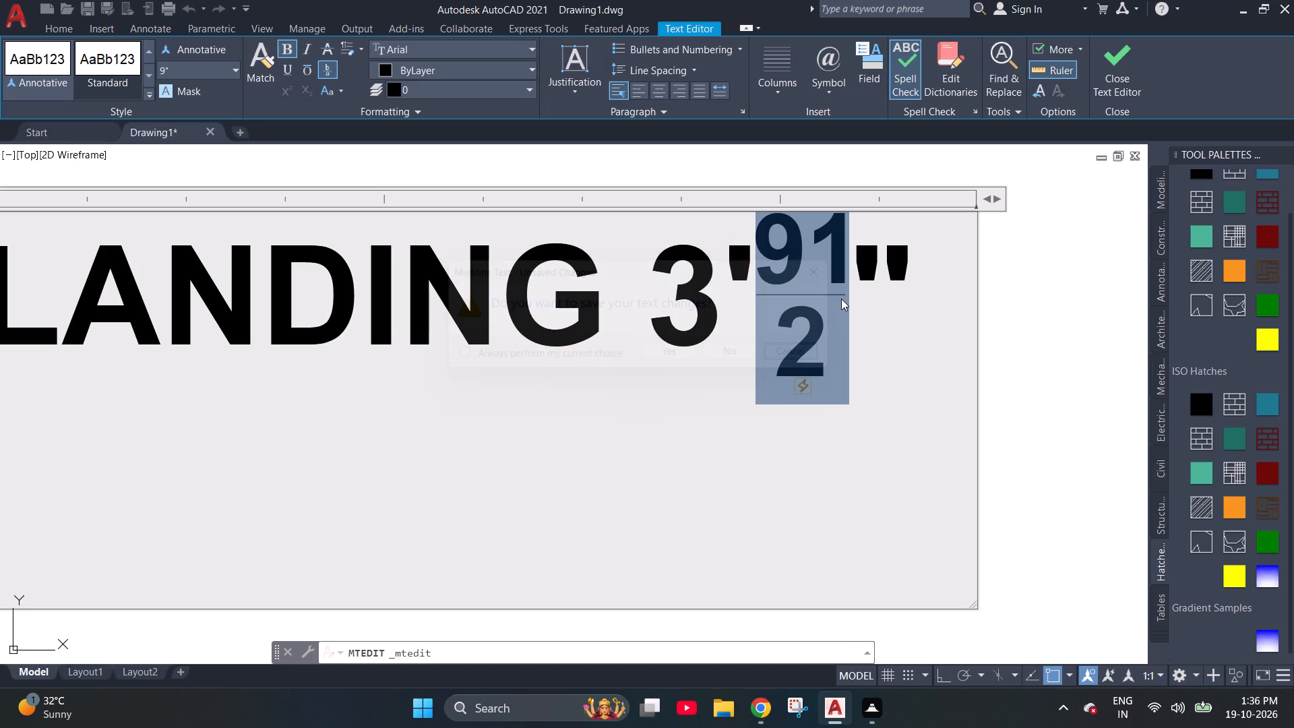
key(BackSpace)
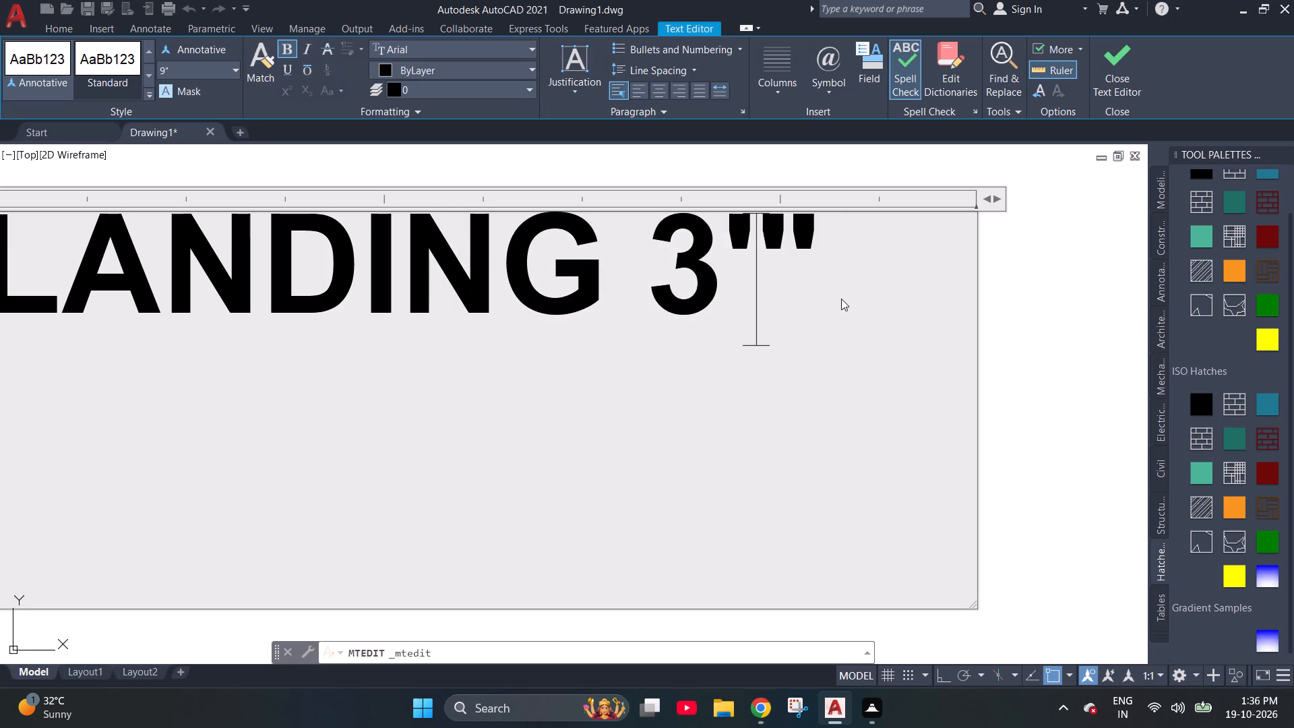
text(9 1/2)
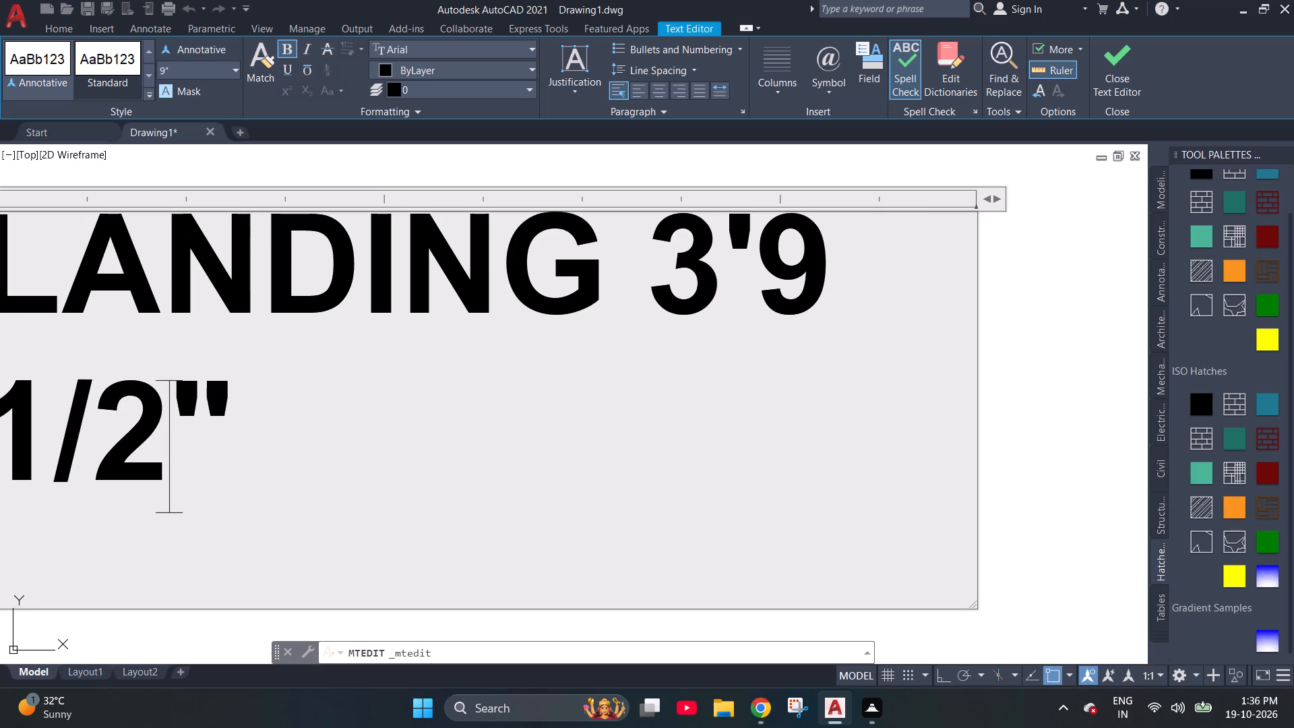
click(253, 439)
key(space)
scroll(367, 419, down, 1)
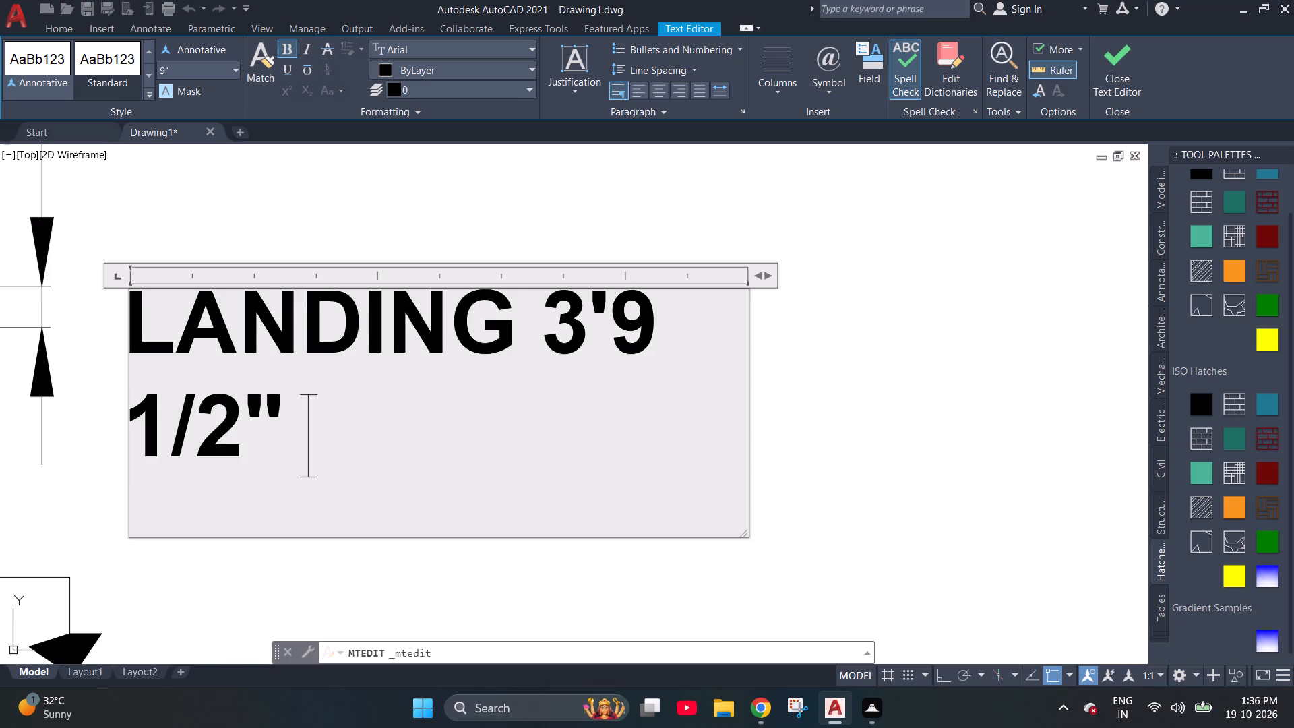
scroll(369, 417, down, 1)
drag(608, 491, 622, 503)
scroll(540, 422, down, 1)
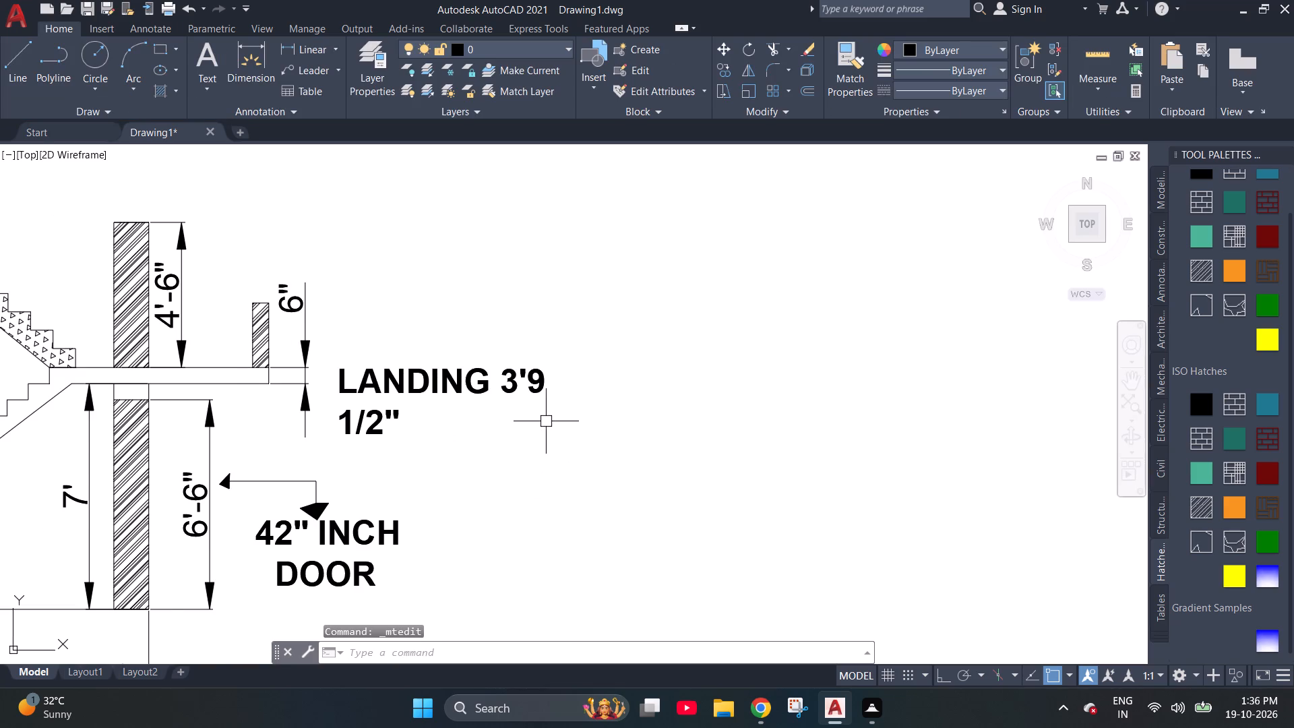
Paste another copy of the STARE CASE text below the ground line near the 13'-6" dimension's left arrowhead and change it to BOTTOM LEVEL.
scroll(546, 421, down, 1)
scroll(633, 411, down, 1)
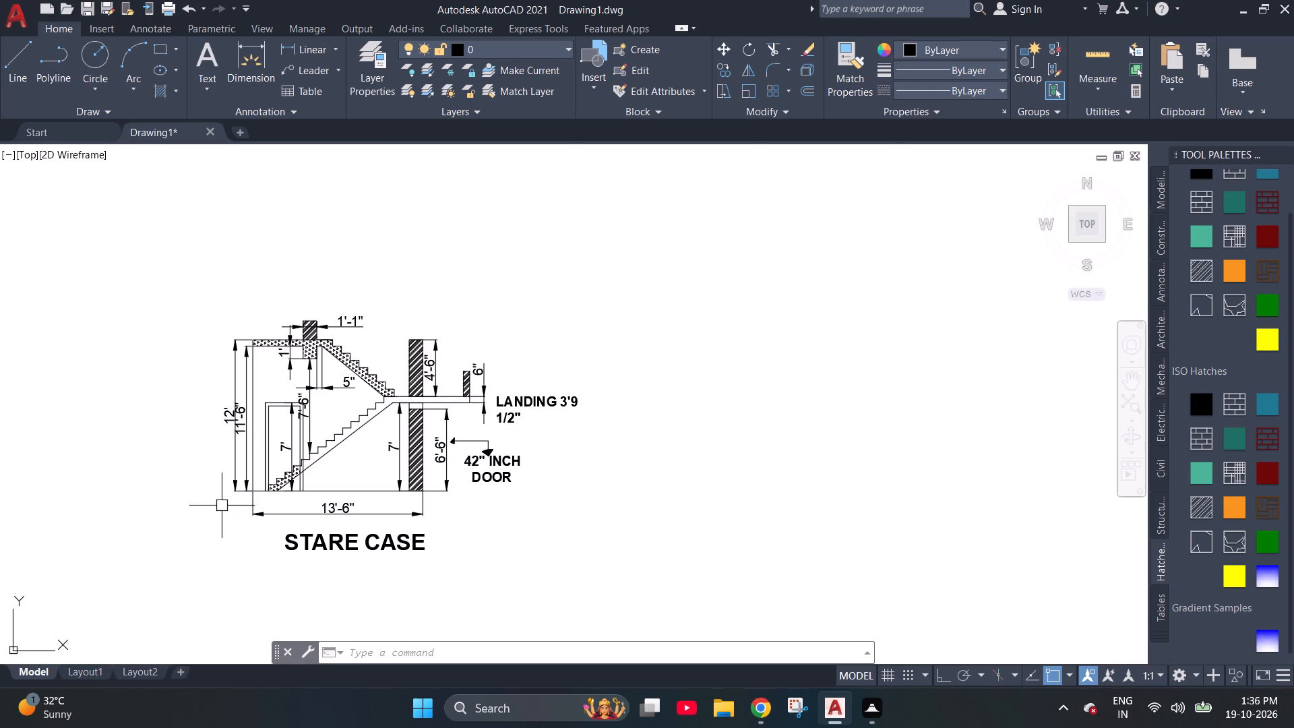
scroll(217, 518, up, 4)
key(ctrl+v)
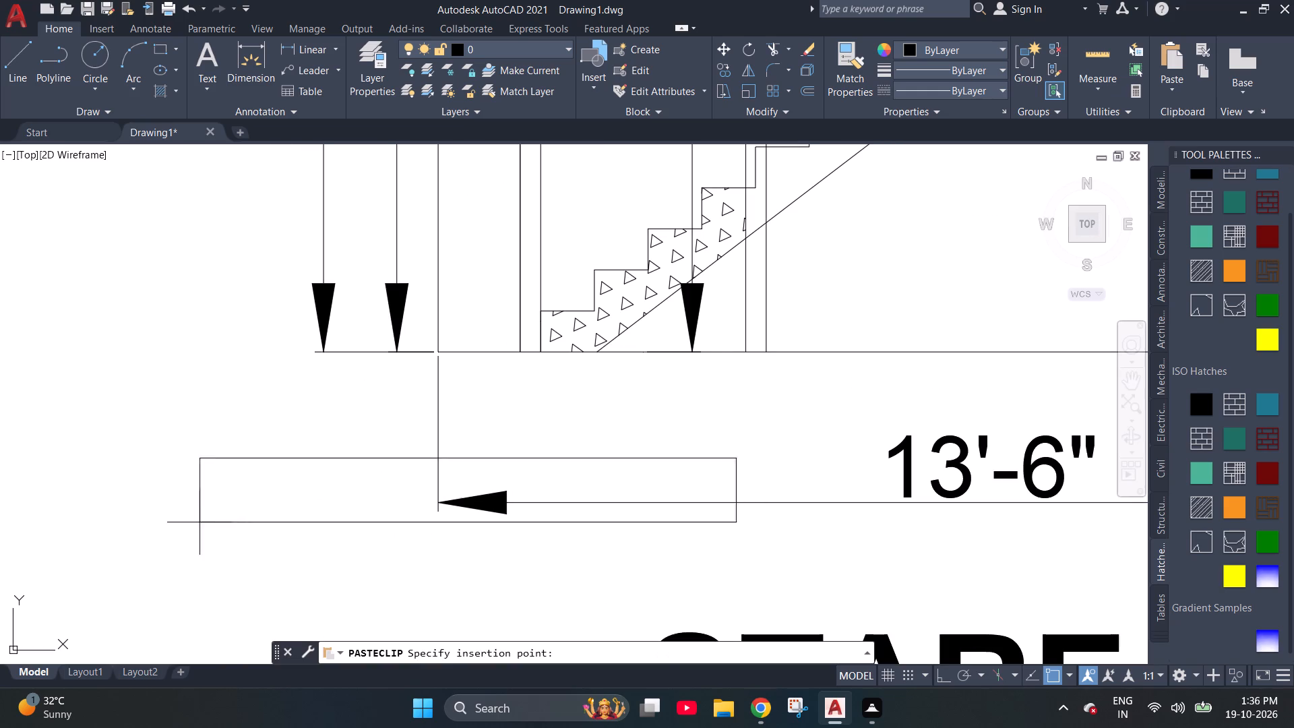
click(155, 471)
triple_click(249, 476)
double_click(234, 461)
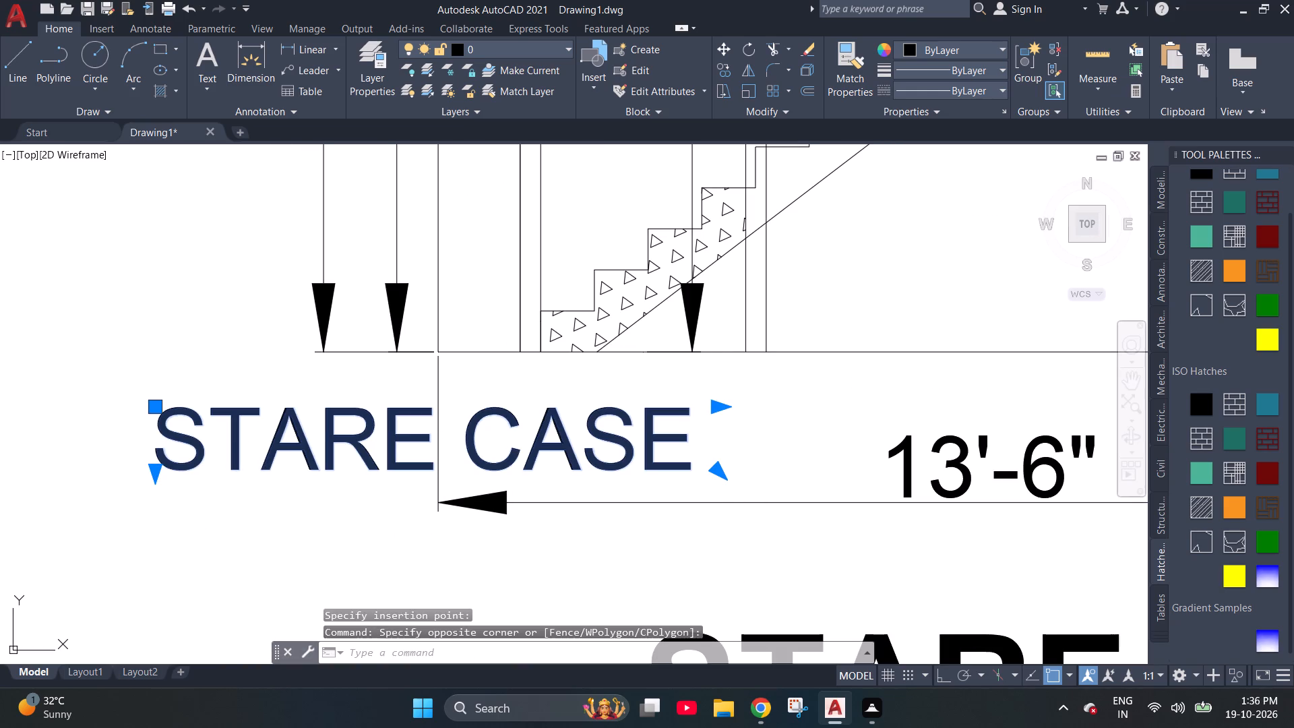
key(ctrl+a)
text(BOTTOM LEVEL)
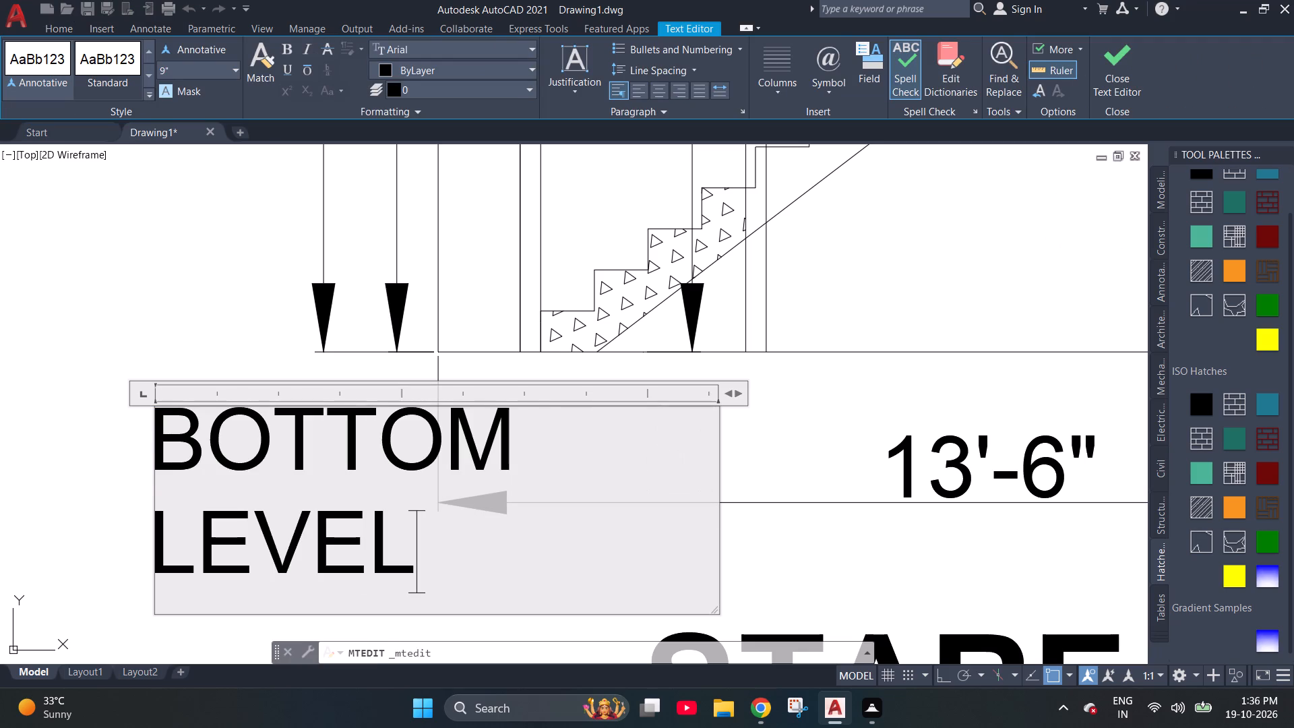
Make the whole BOTTOM LEVEL label bold, set its text height to 4", and finish editing the text.
key(ctrl+a)
key(ctrl+b)
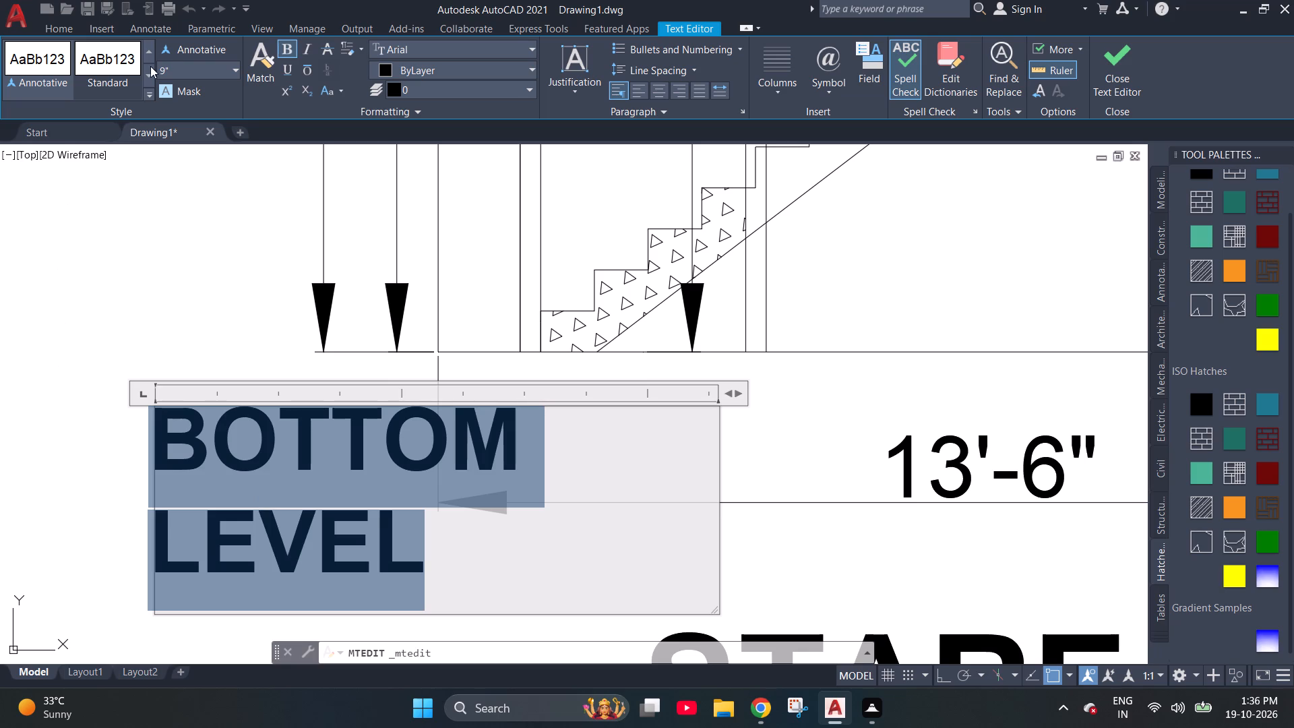
click(171, 63)
text(5")
key(Return)
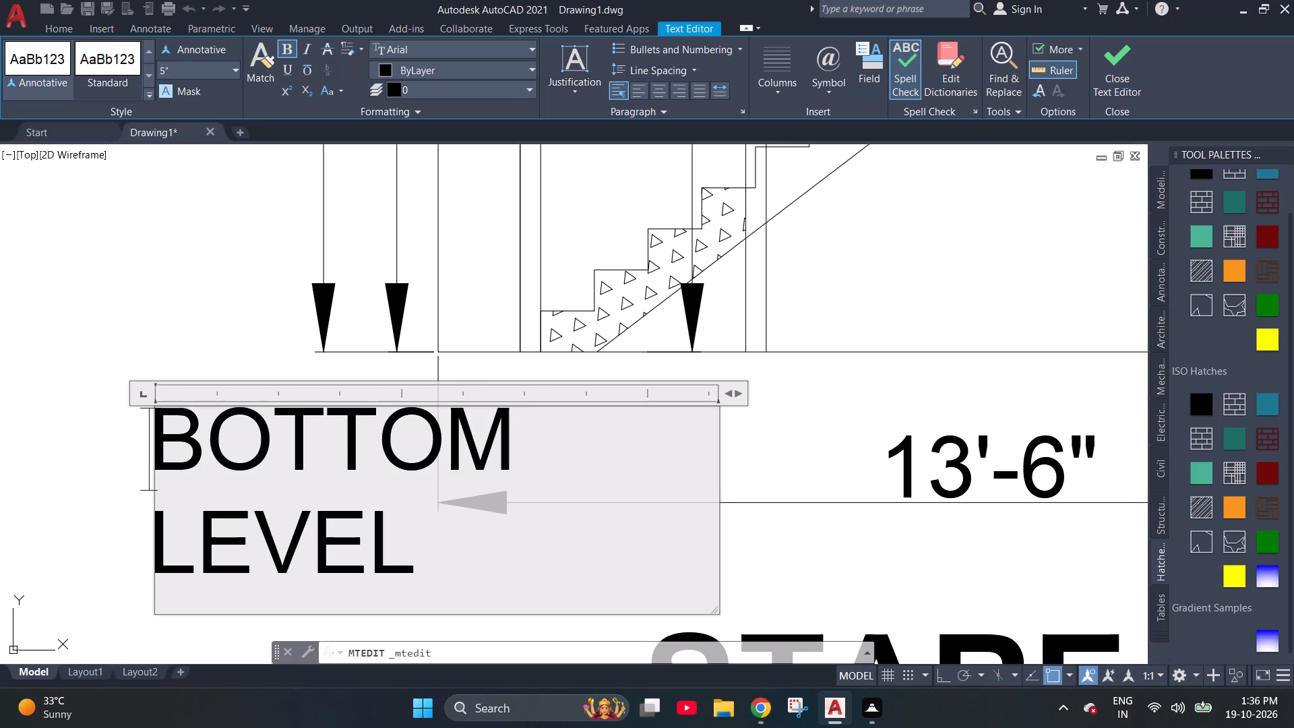
click(182, 62)
text(4")
key(Return)
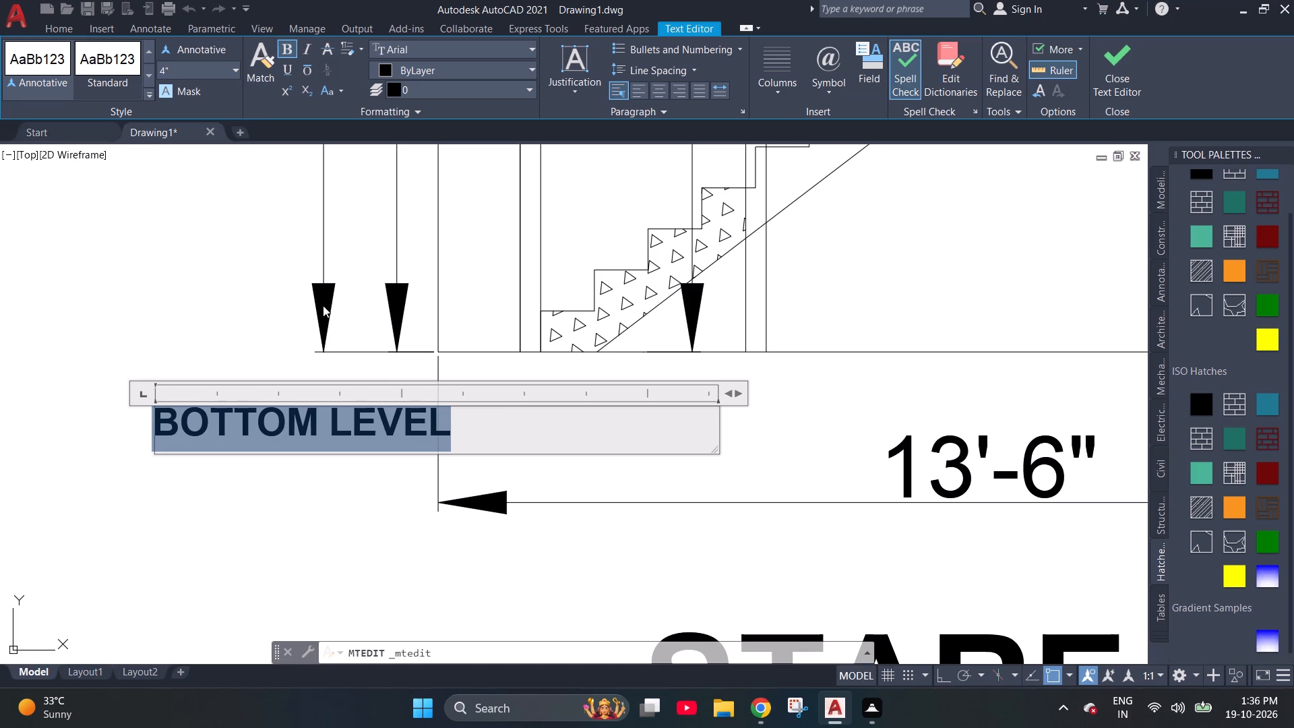
click(322, 466)
Move the BOTTOM LEVEL label slightly up and to the left, closer beneath the ground line.
click(179, 411)
click(154, 406)
click(144, 380)
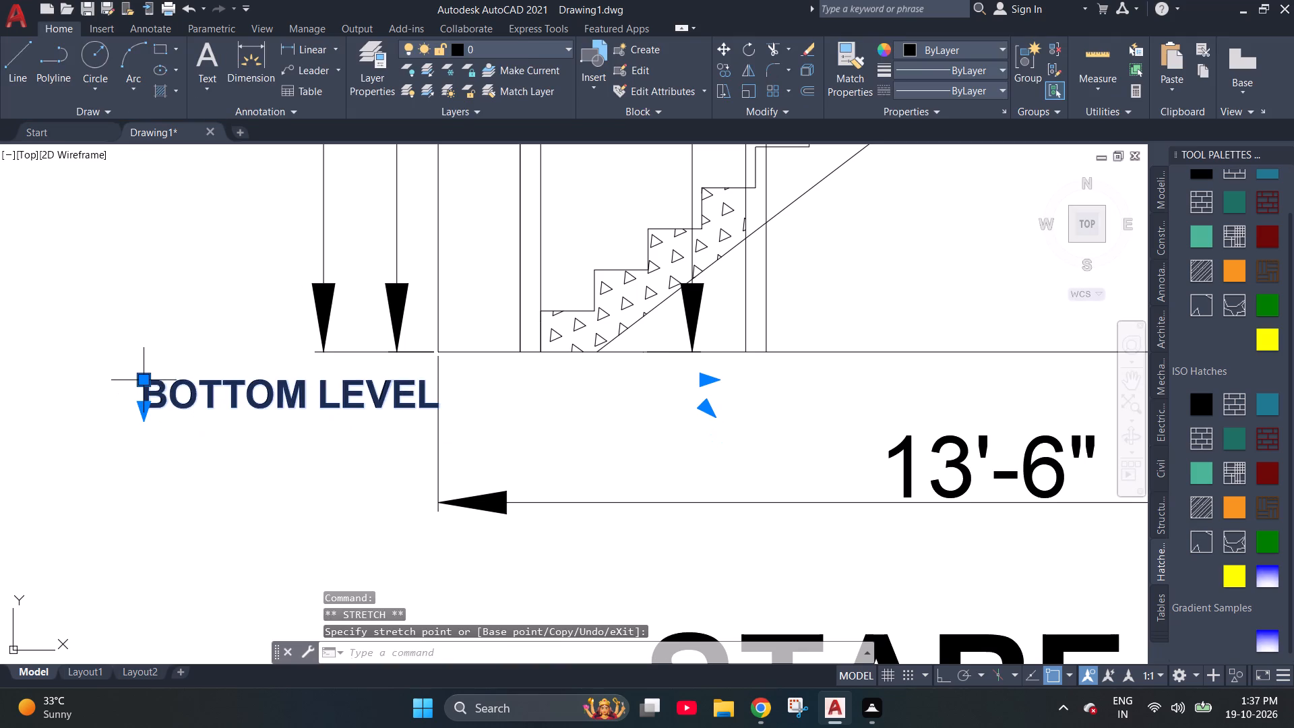
key(Escape)
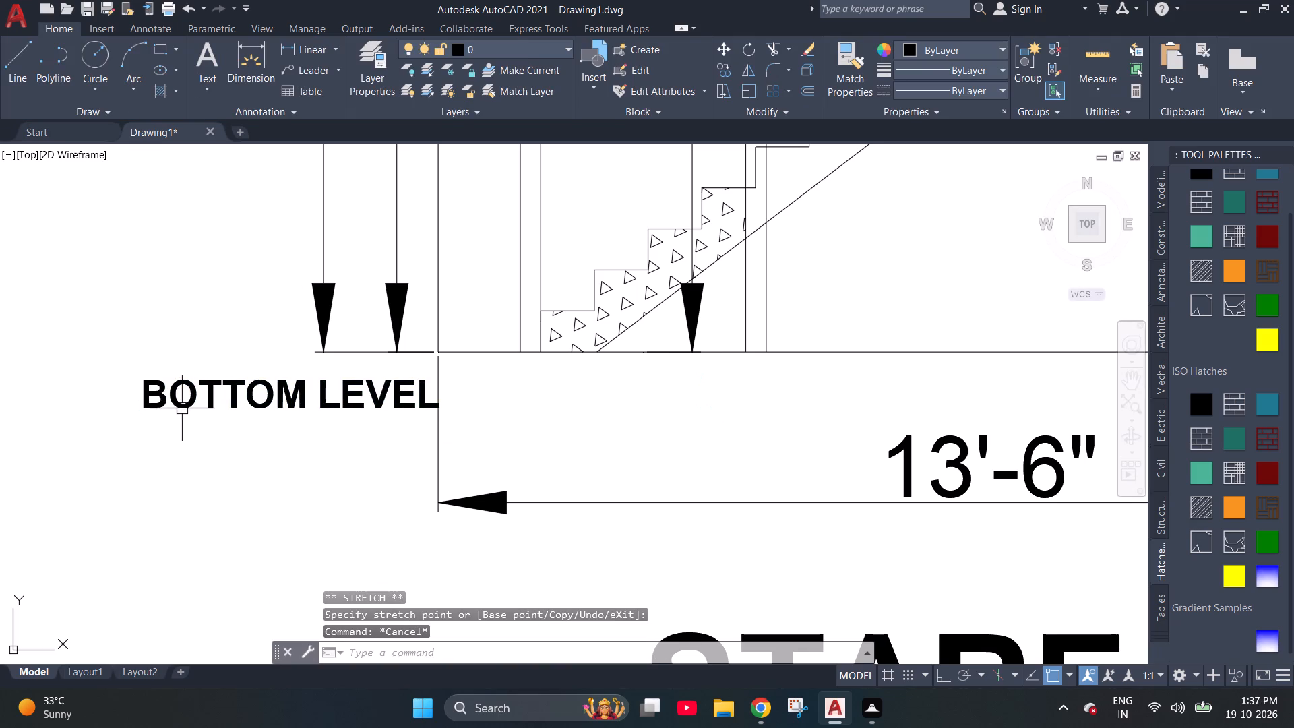
With Ortho on, draw a horizontal line extending the ground line leftward from its left end, above the BOTTOM LEVEL label.
text(L)
key(space)
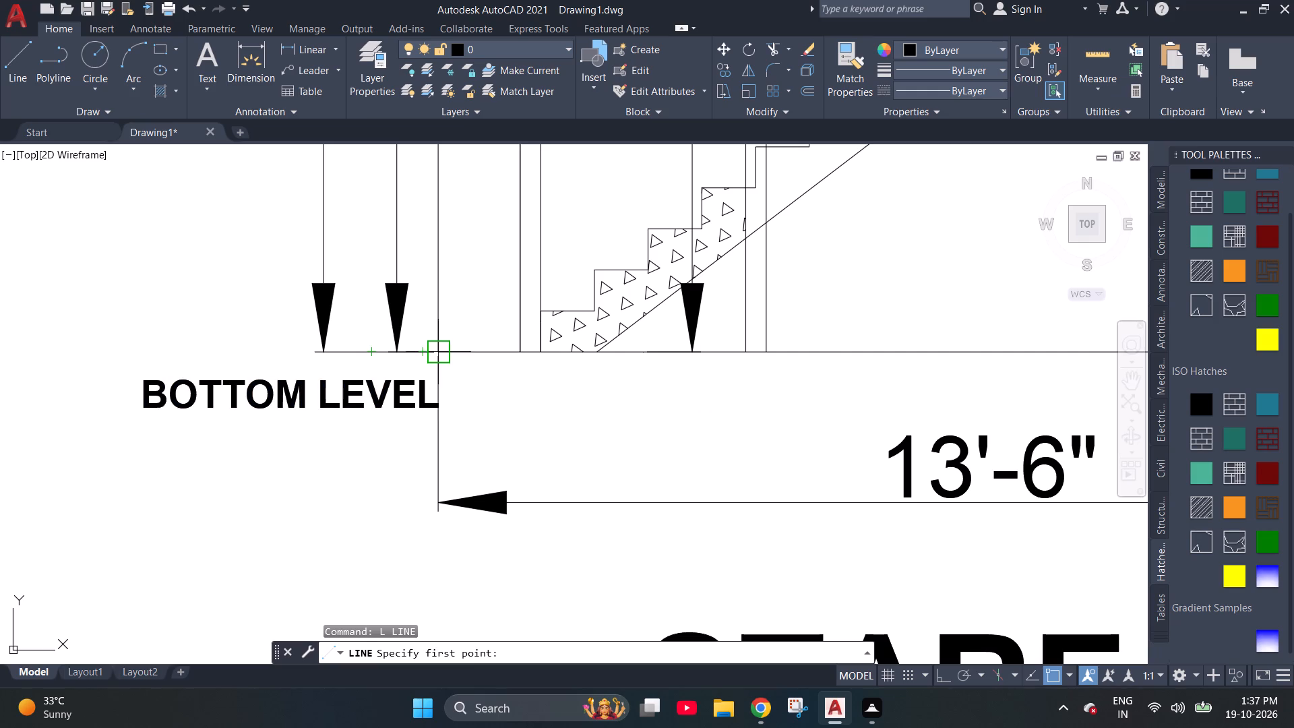
click(432, 352)
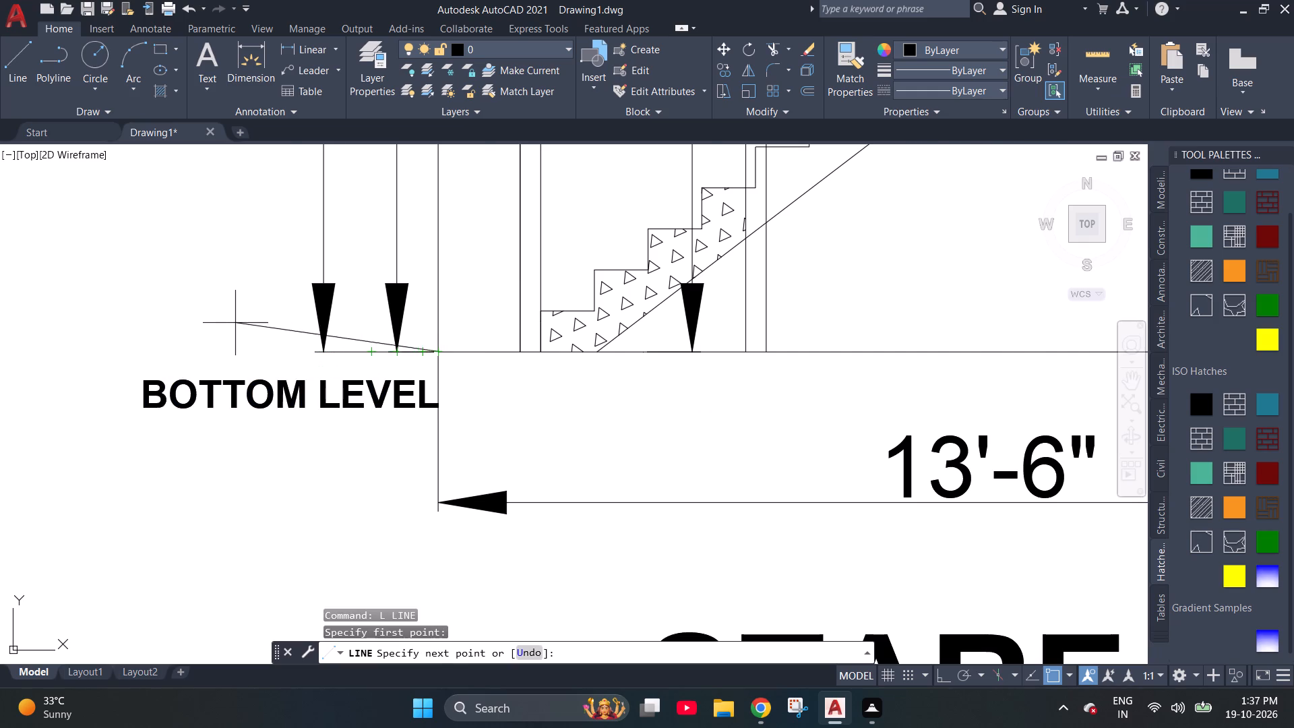
scroll(235, 325, down, 1)
key(F8)
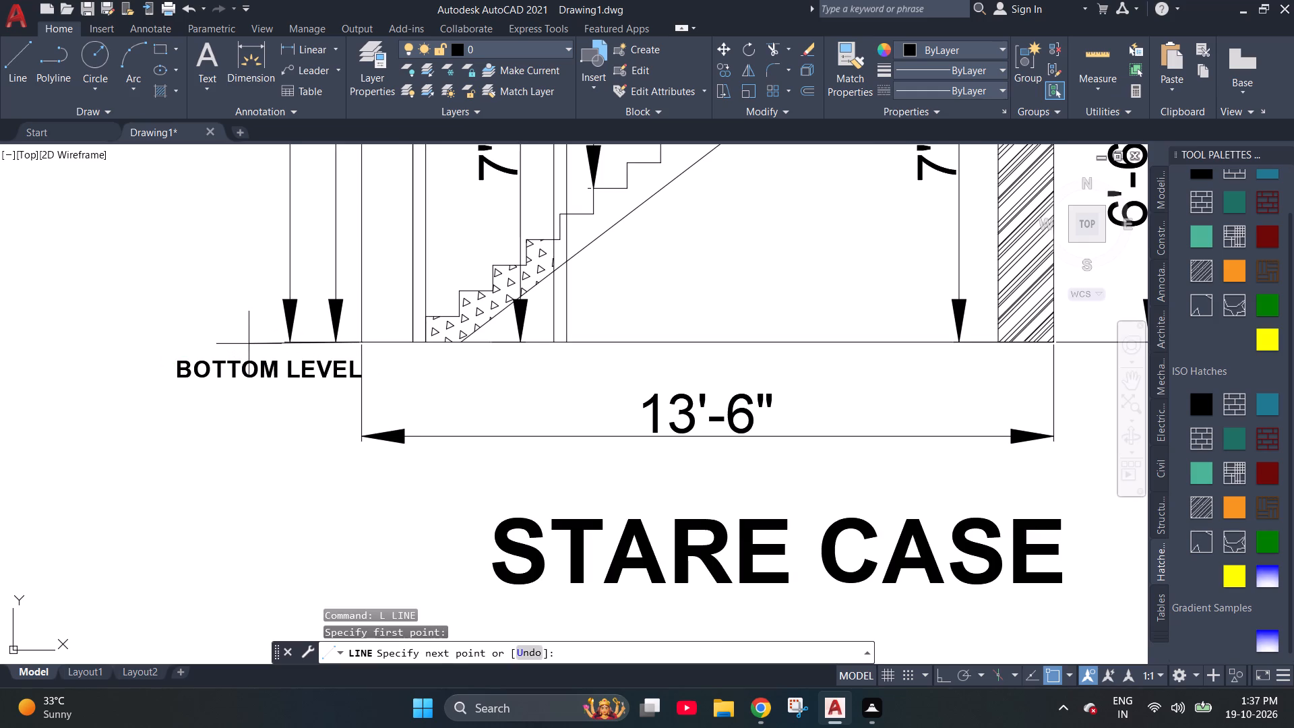
click(247, 341)
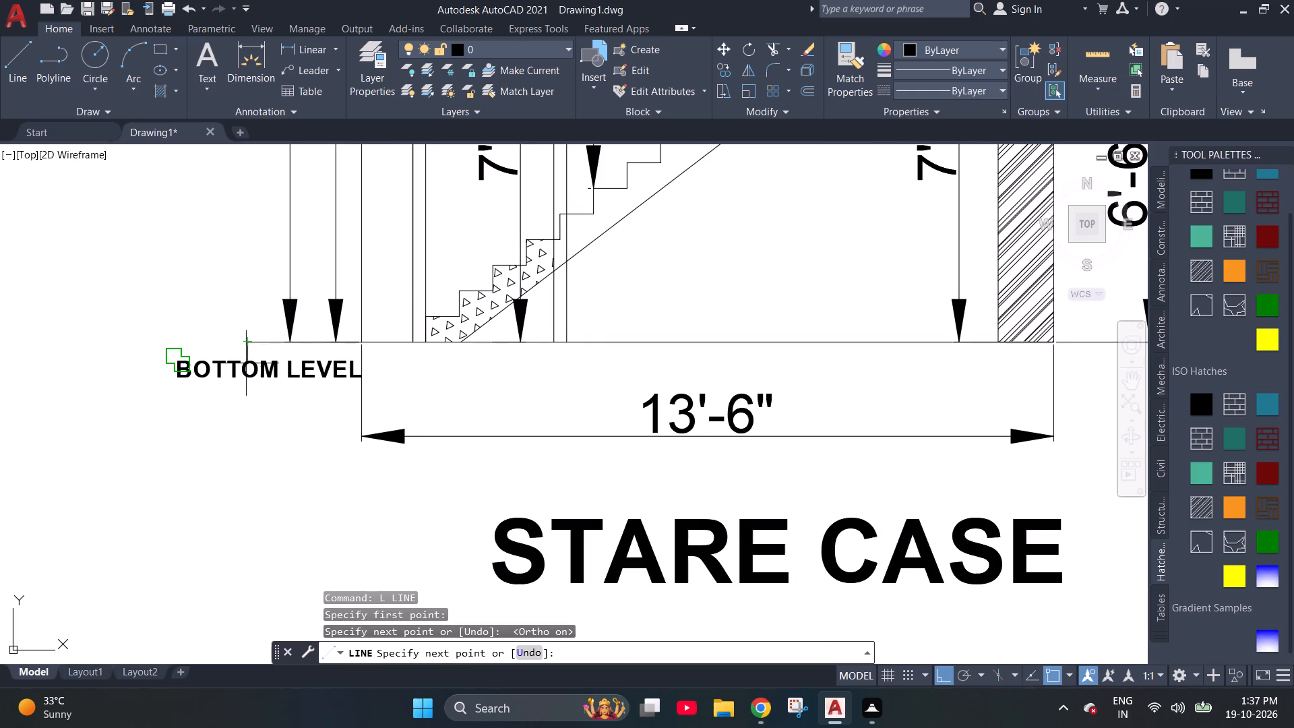
scroll(247, 357, up, 4)
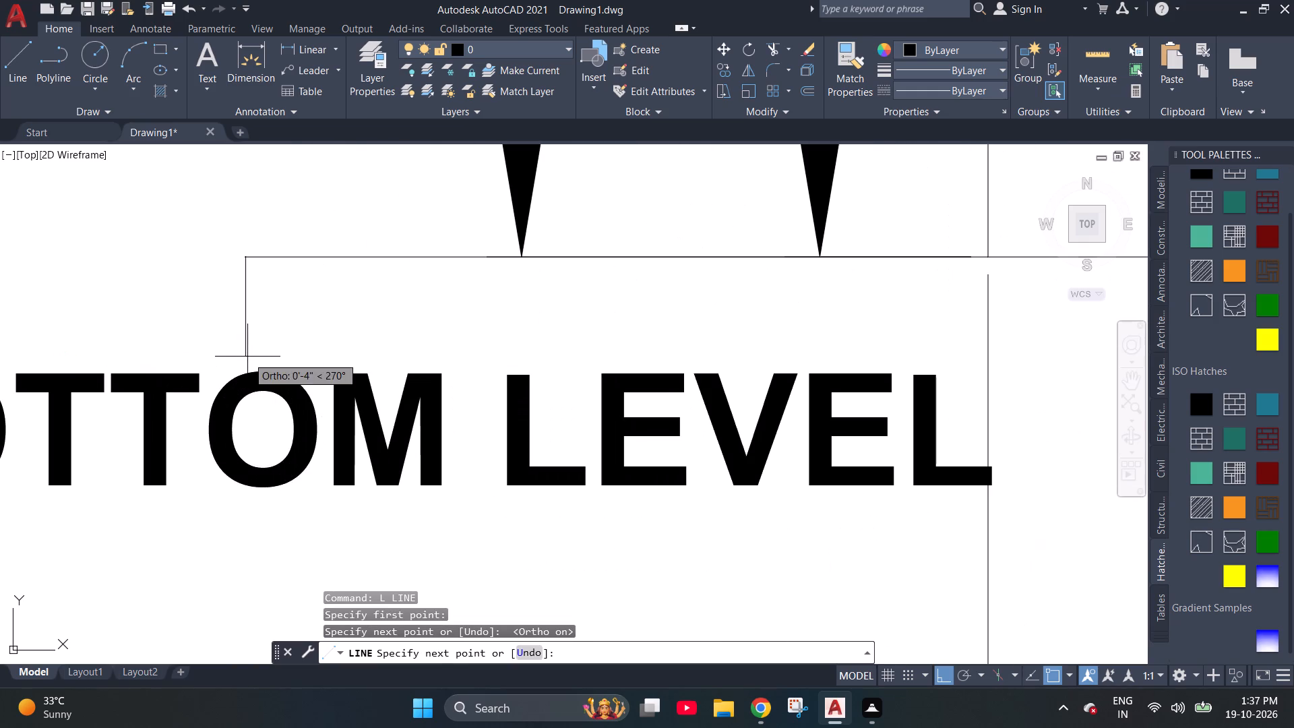
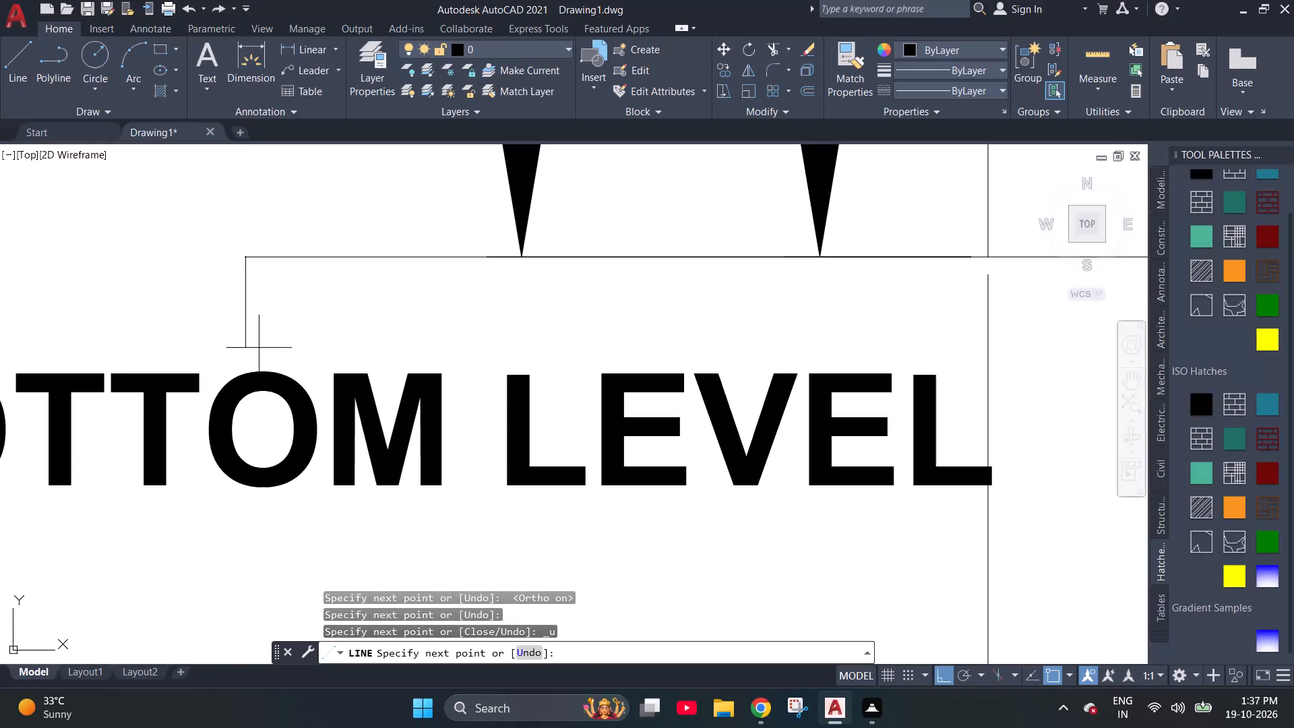
Finish the BOTTOM LEVEL level line with a short vertical line dropping from its left end, stopping above the label, undoing misplaced longer segments.
click(253, 349)
key(ctrl+z)
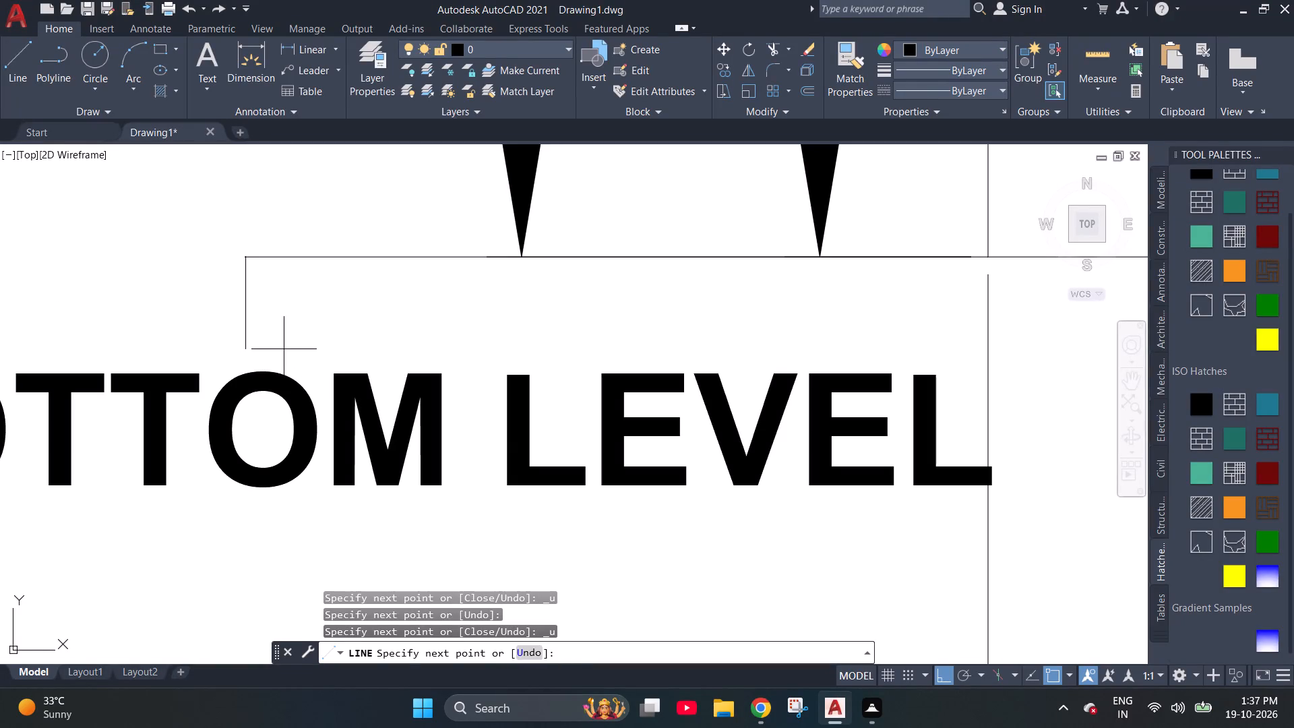
click(330, 349)
key(ctrl+z)
scroll(326, 349, down, 1)
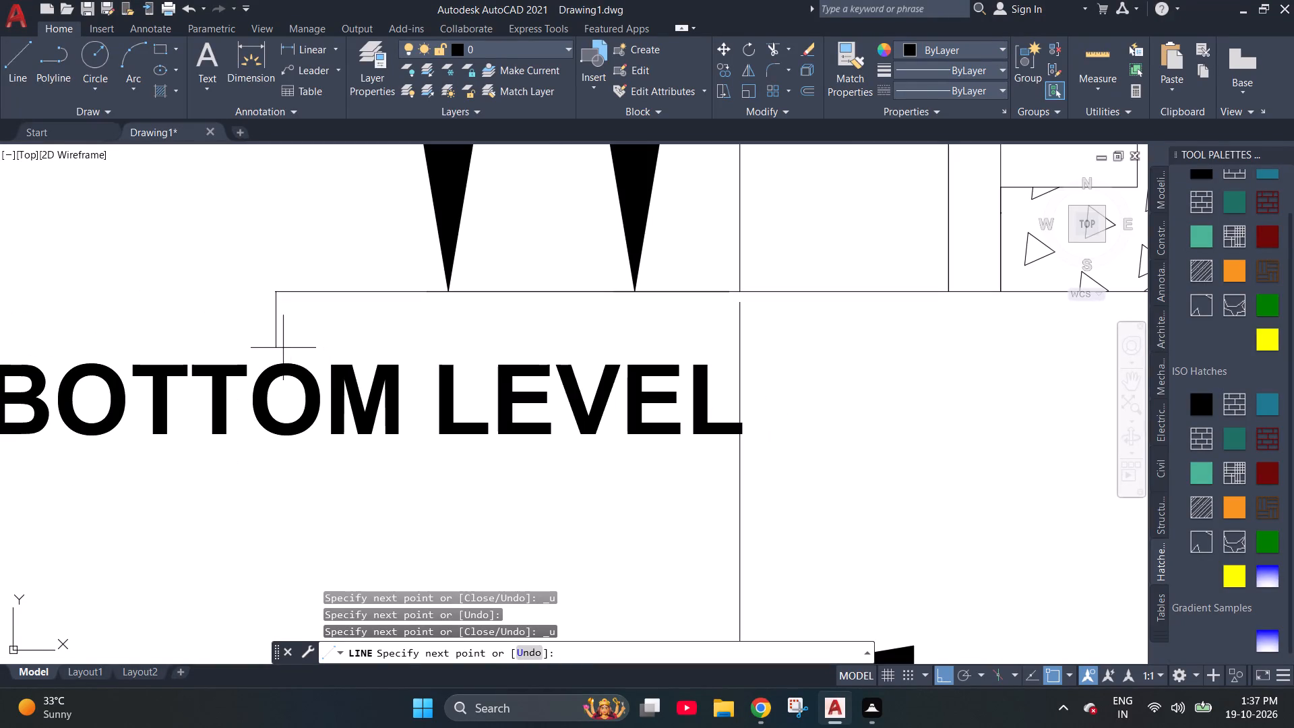
click(277, 326)
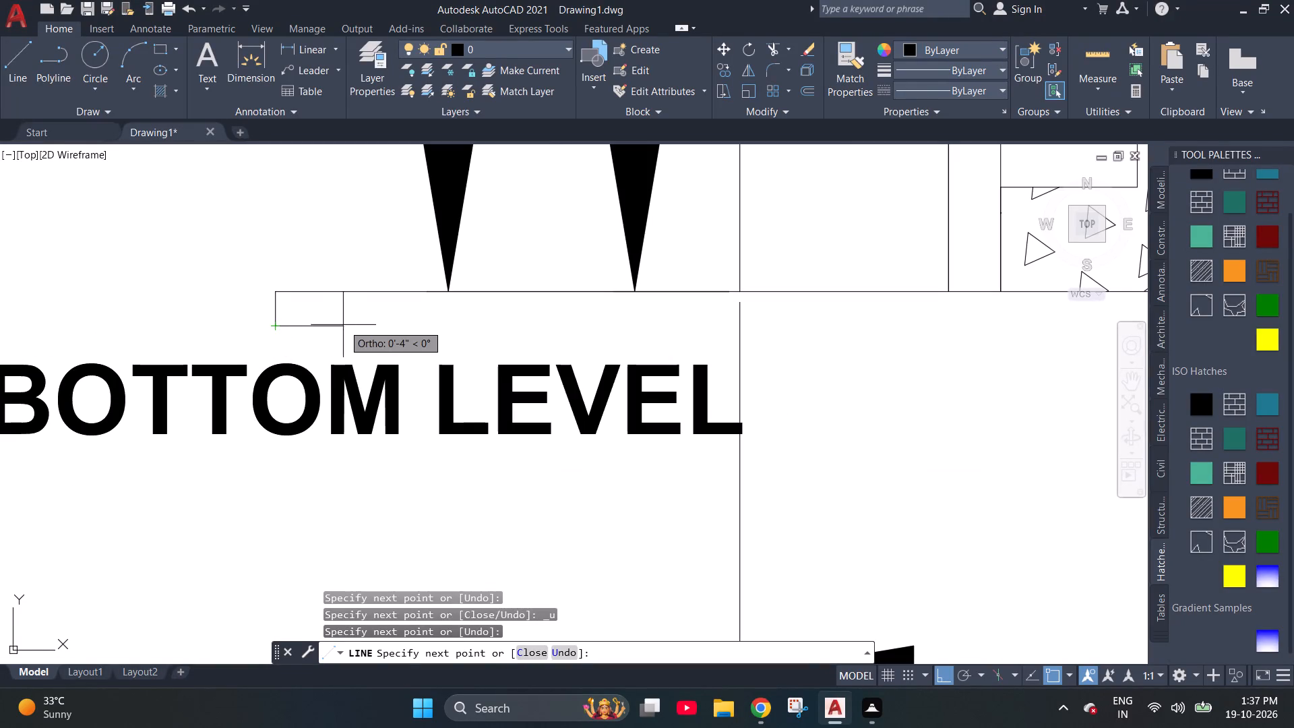
key(Escape)
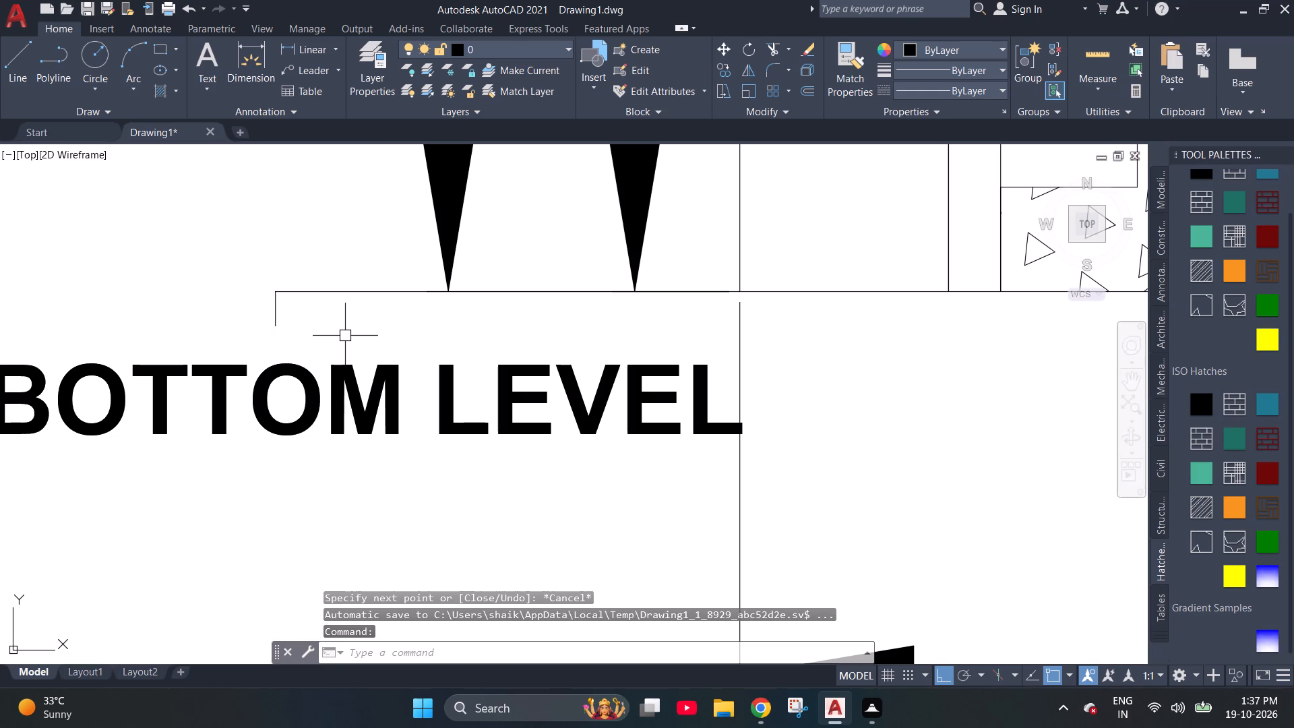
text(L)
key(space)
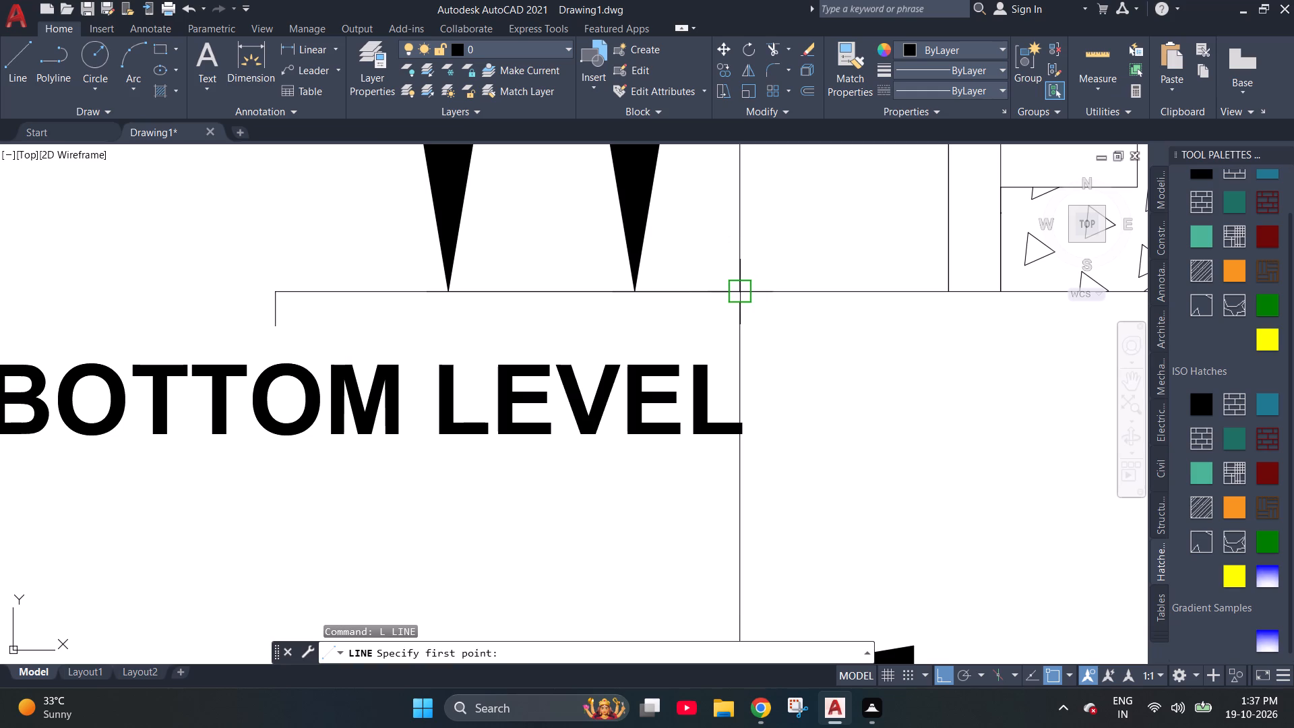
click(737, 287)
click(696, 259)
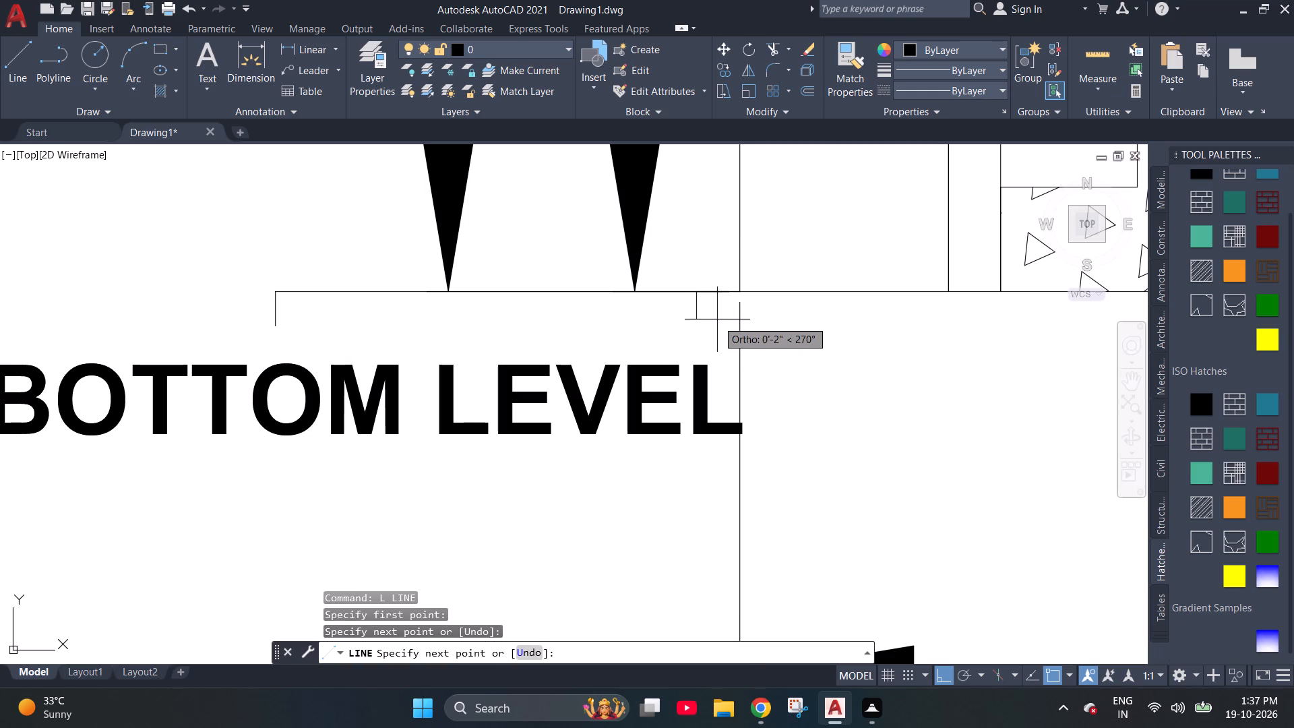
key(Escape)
Draw a small triangular arrowhead on the BOTTOM LEVEL level line, its tip at the 13'-6" dimension's left extension line, toggling Ortho as needed.
key(l)
key(space)
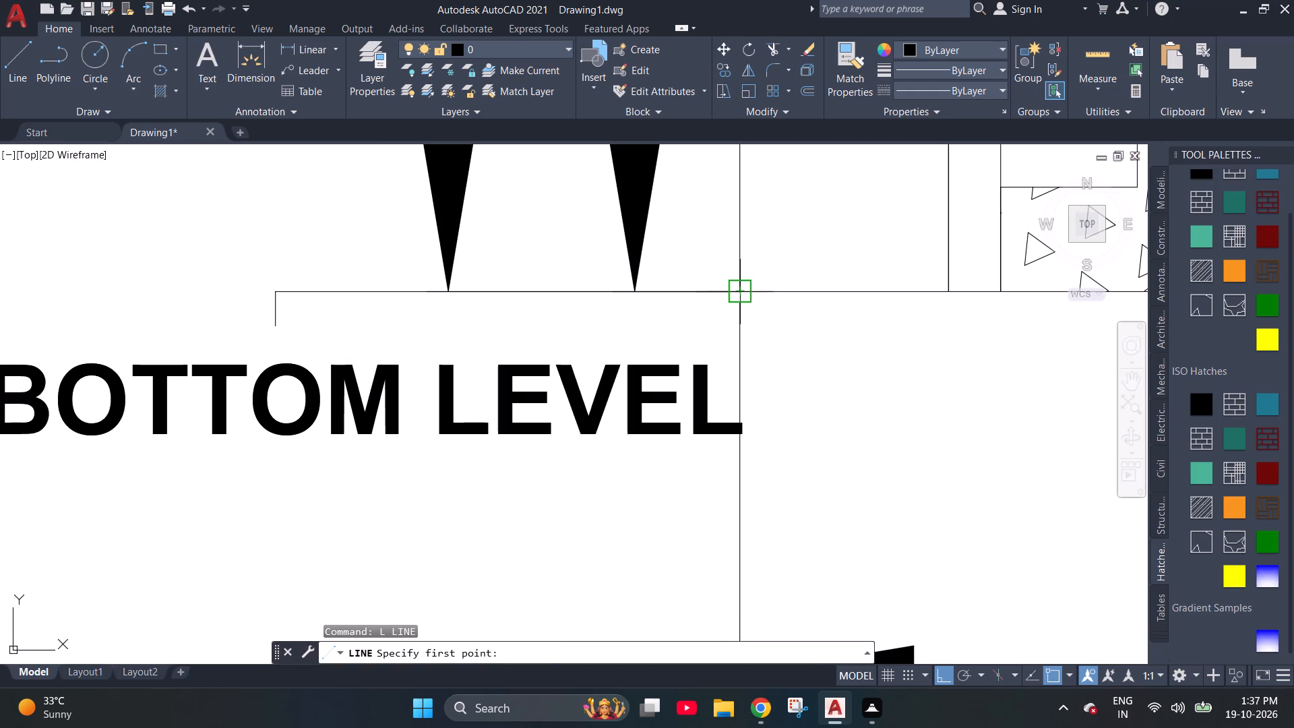
click(742, 297)
key(F8)
click(704, 267)
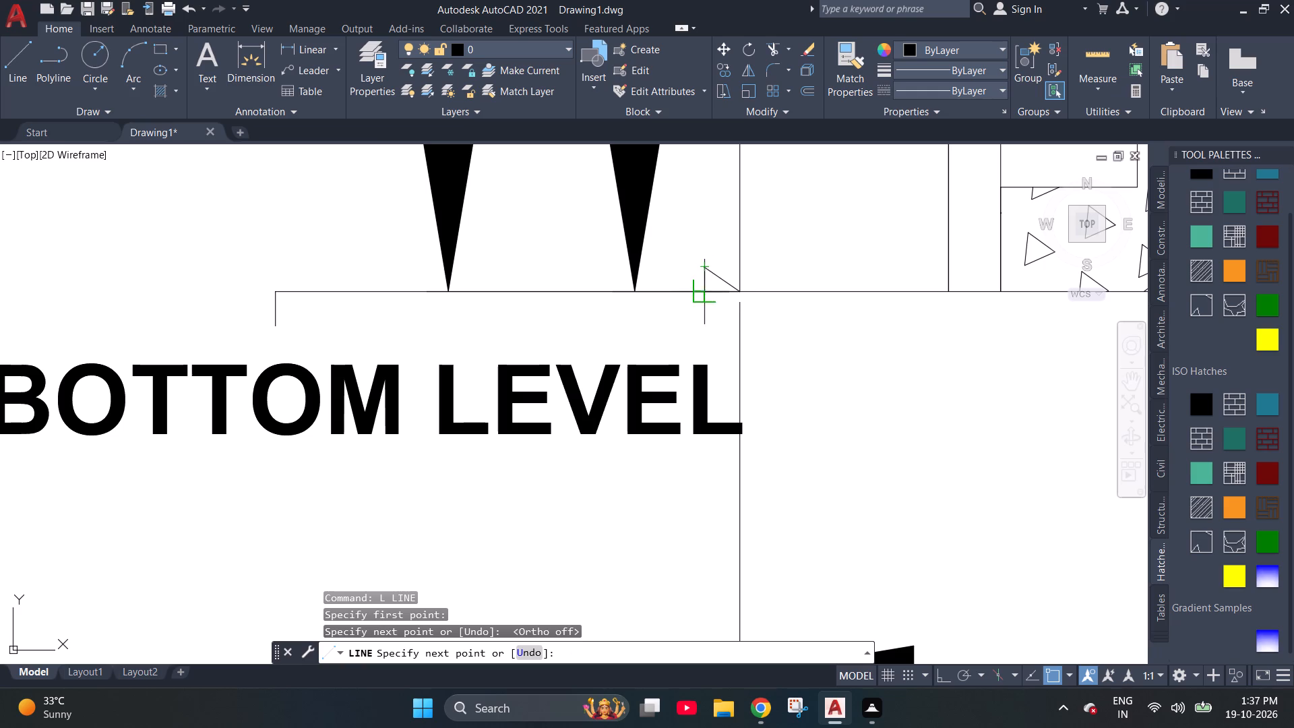
key(F8)
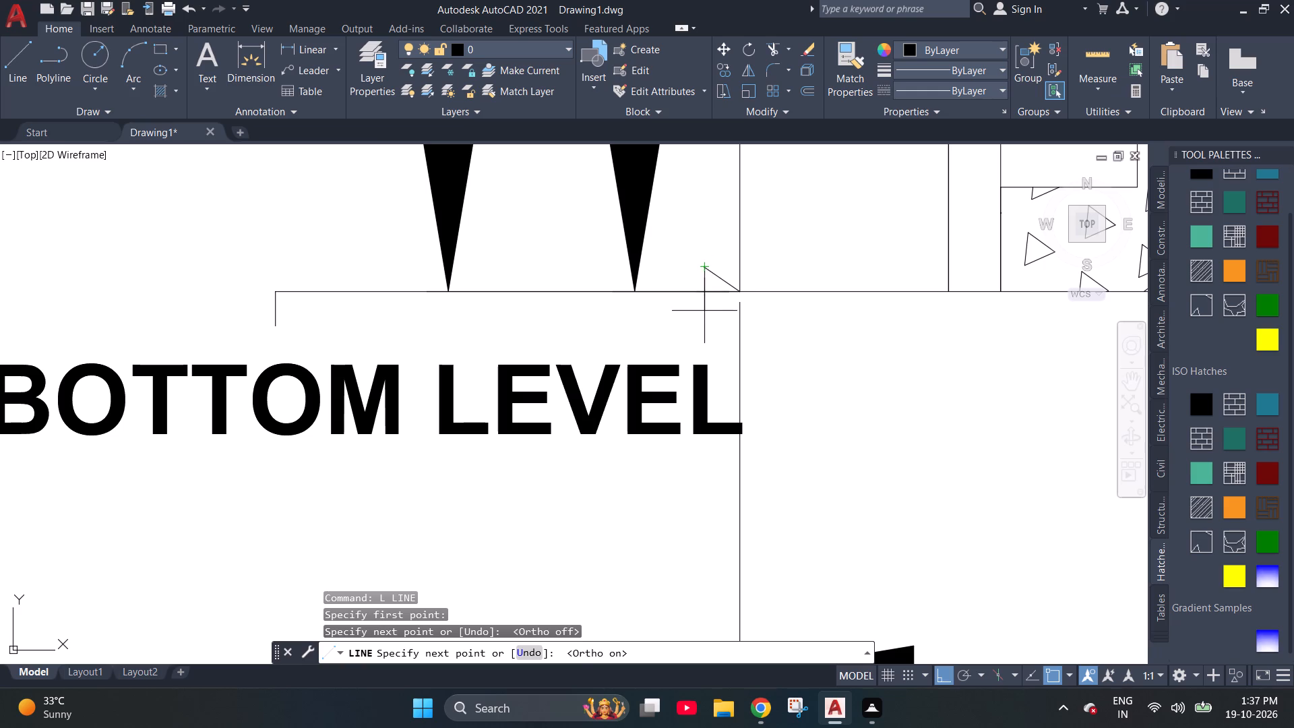
click(704, 311)
key(F8)
click(743, 288)
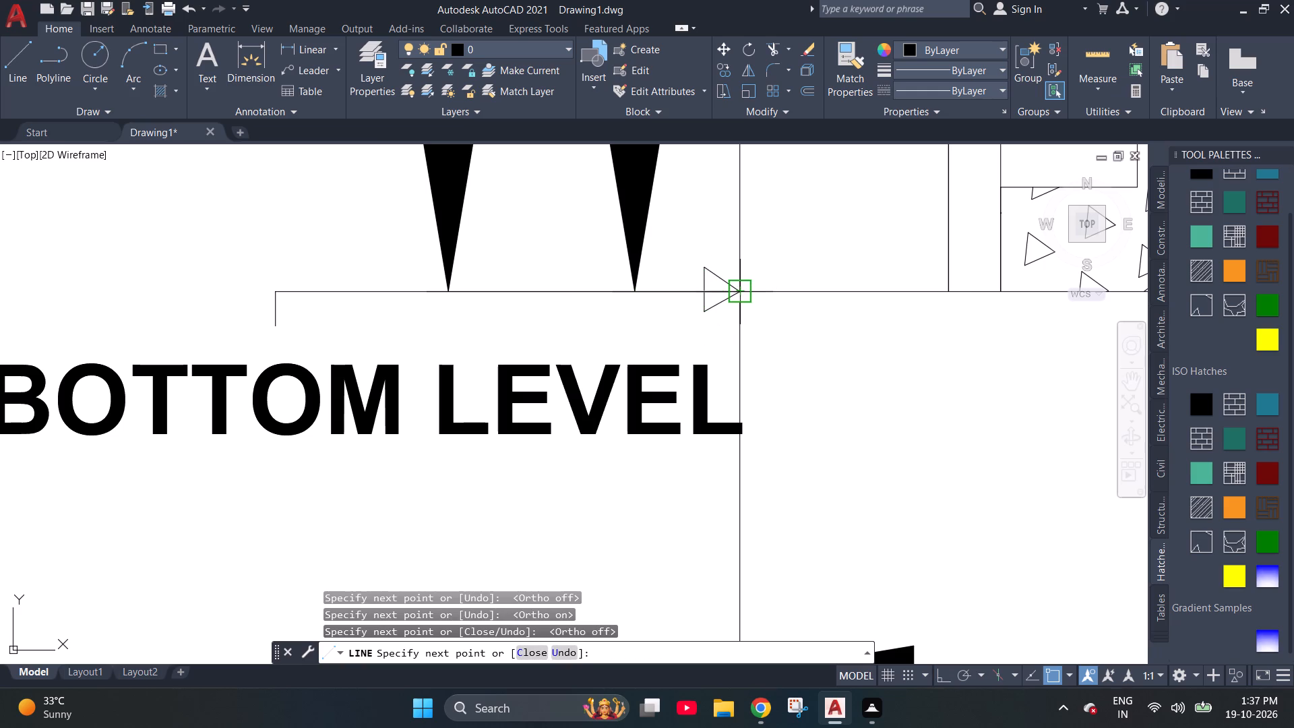
key(Escape)
Fill both halves of the BOTTOM LEVEL arrowhead triangle with the solid black ISO hatch.
click(1204, 411)
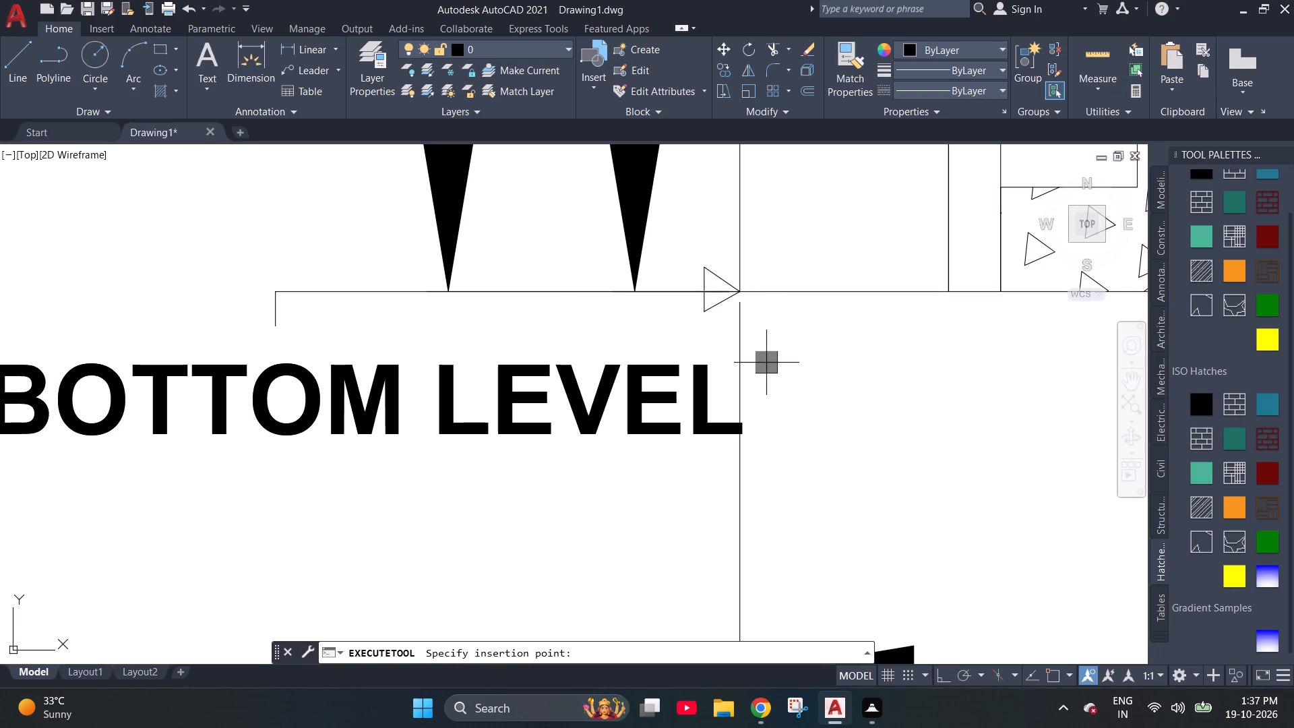
click(716, 281)
click(1207, 405)
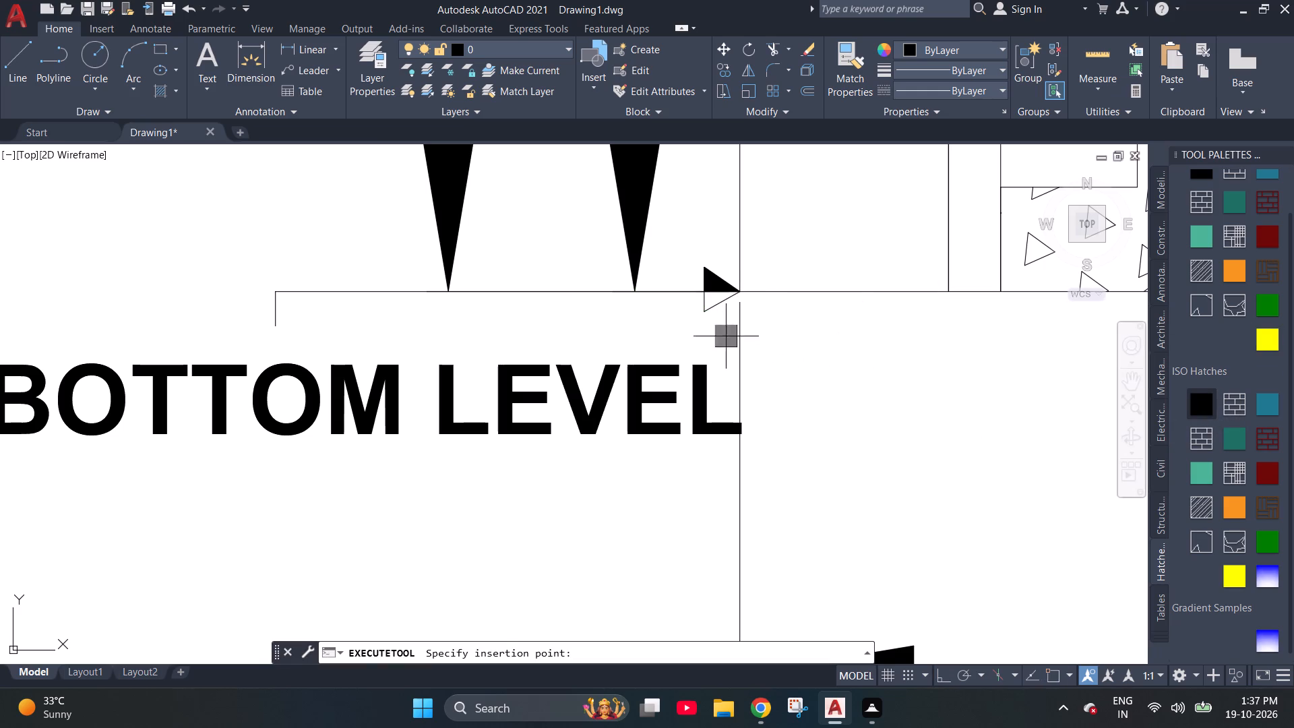
click(725, 292)
key(Escape)
Draw an Ortho leader from the upper slab's underside near its left end, going down a short way and about 2'-2" leftward past the vertical dimensions.
scroll(567, 403, down, 2)
scroll(640, 386, down, 1)
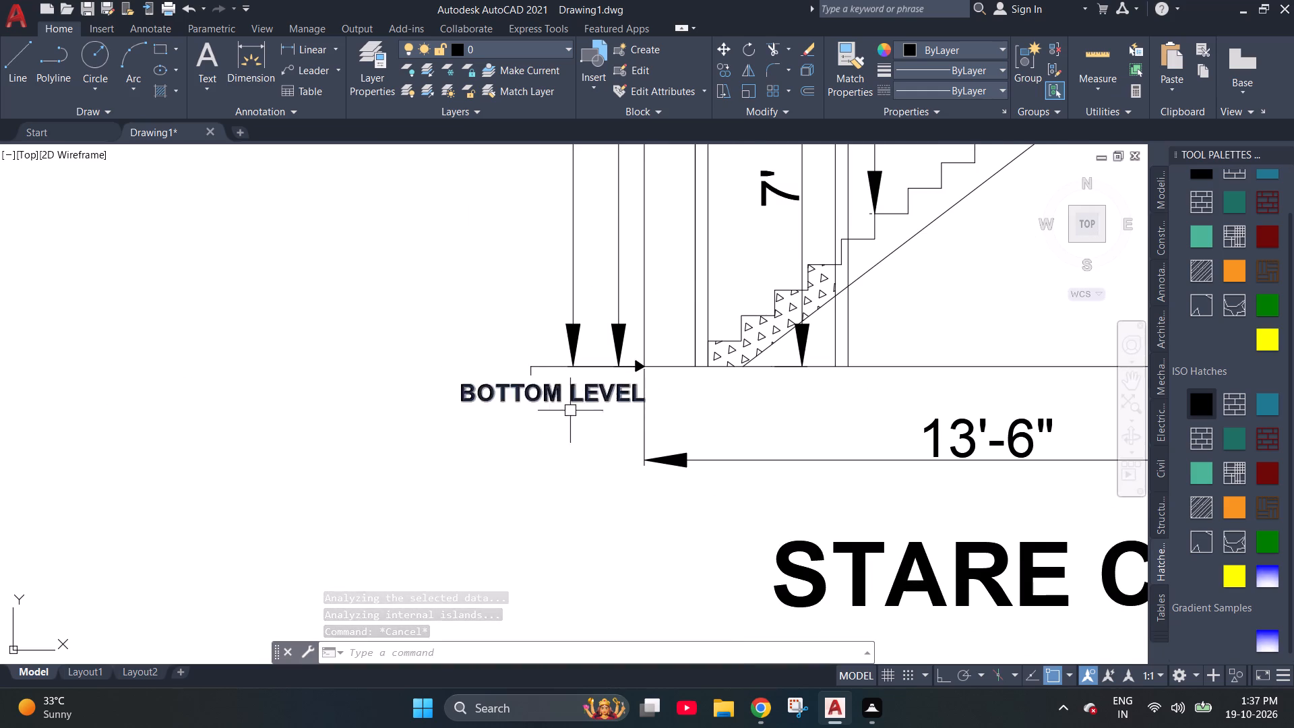
scroll(586, 460, down, 2)
scroll(591, 183, up, 2)
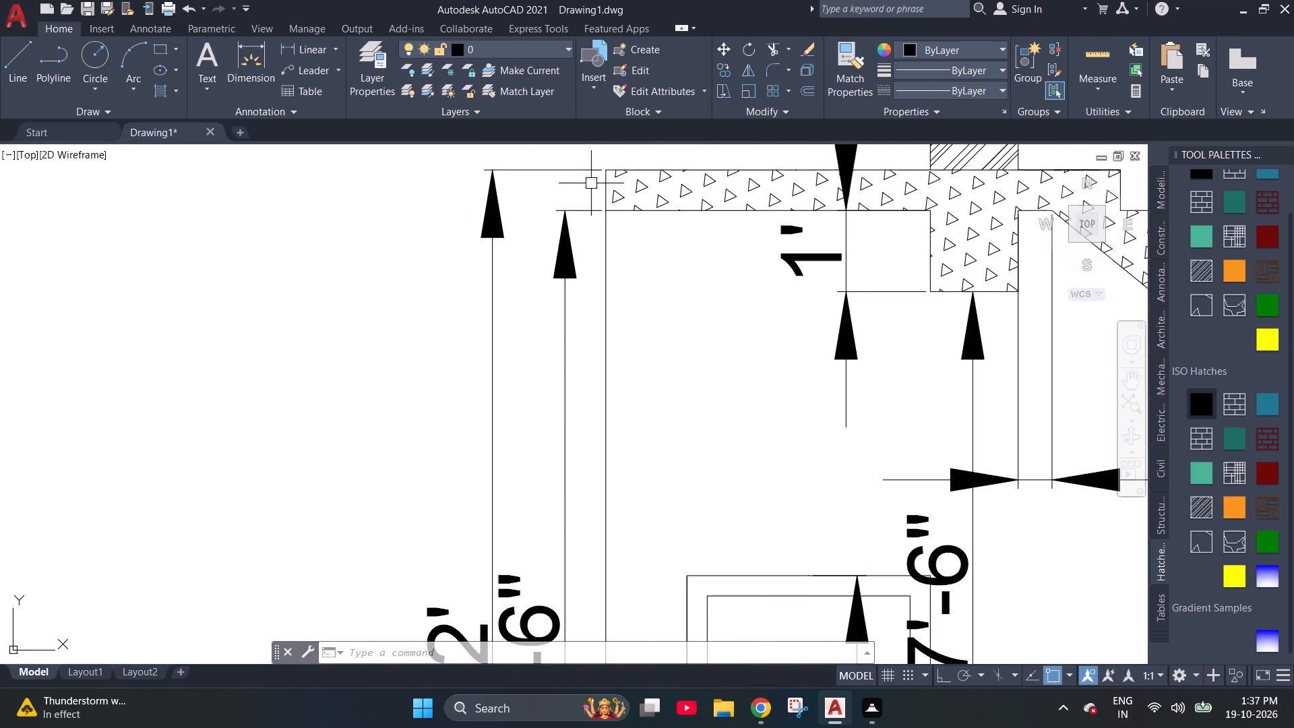
scroll(591, 183, up, 2)
key(l)
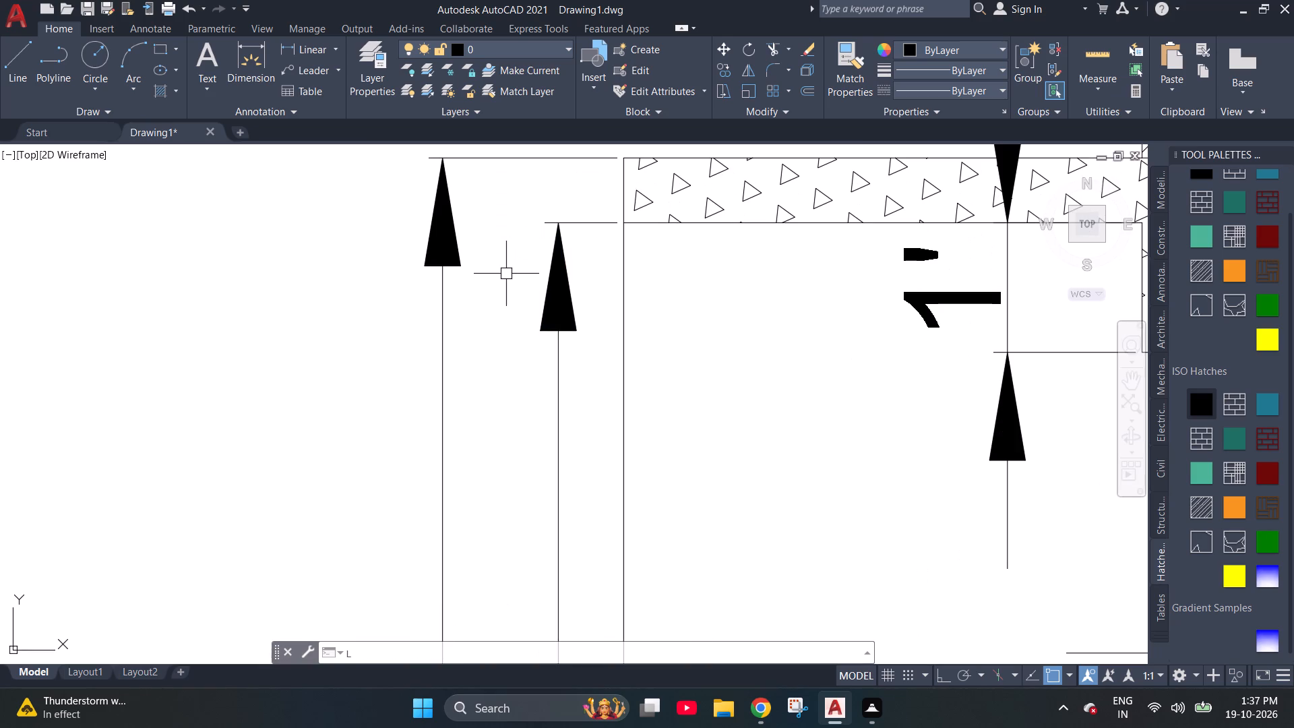
key(space)
click(668, 223)
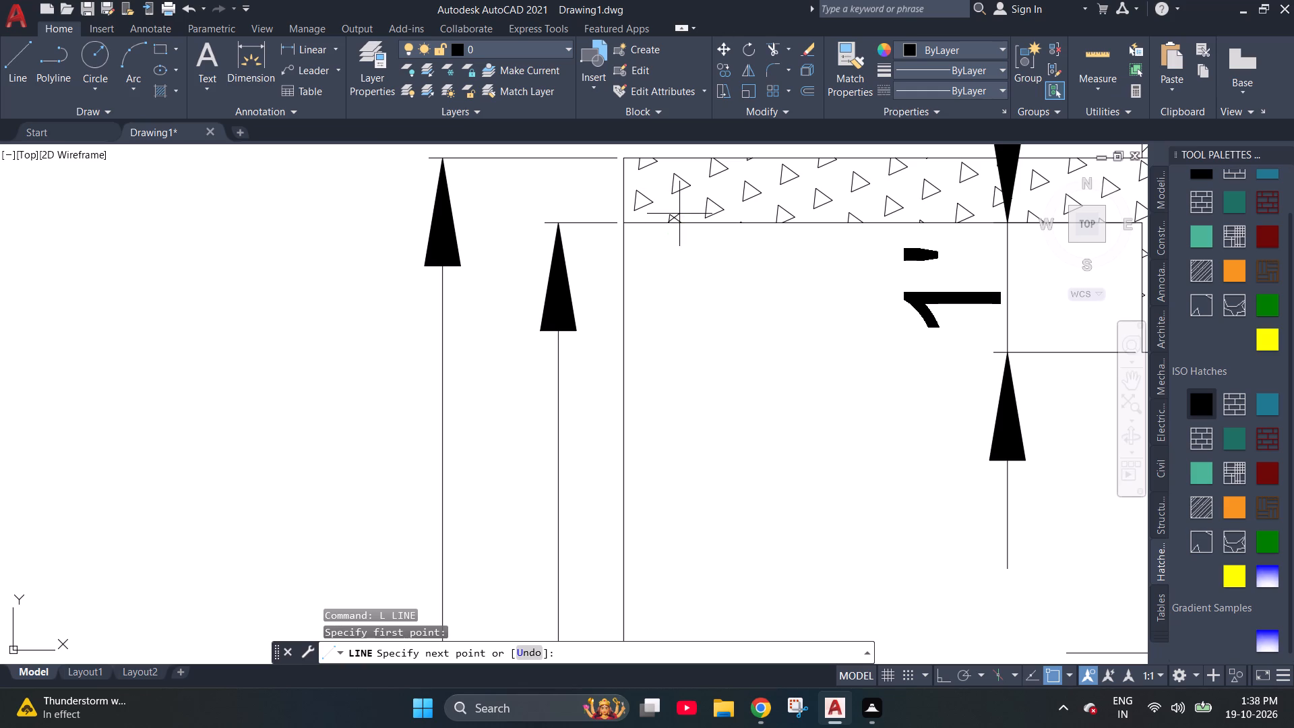
scroll(679, 214, up, 3)
scroll(679, 211, down, 2)
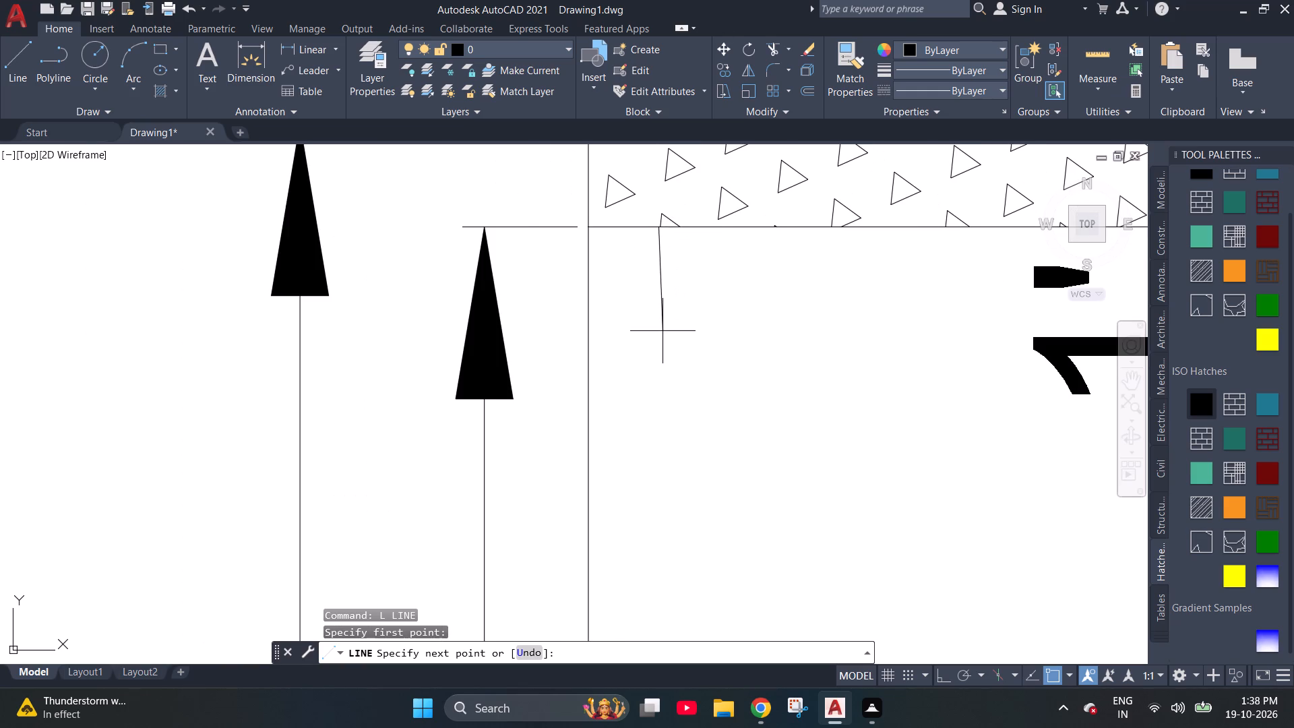
key(F8)
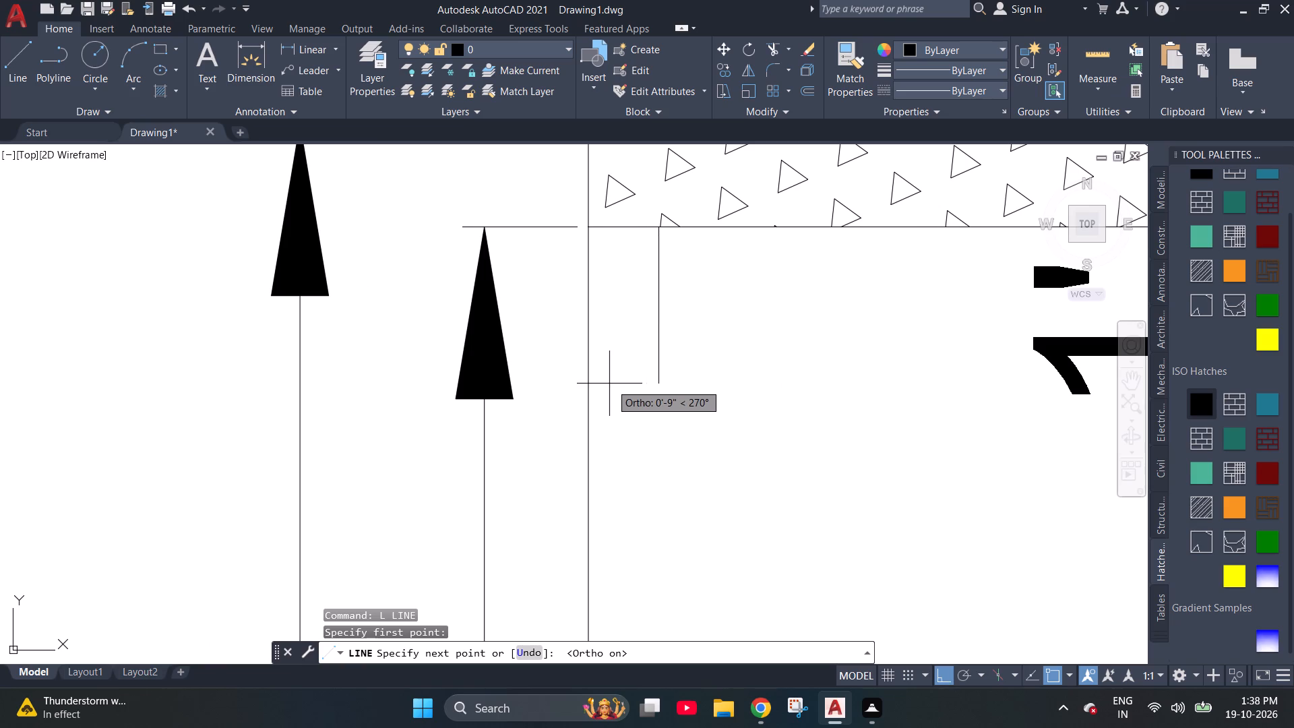
click(634, 372)
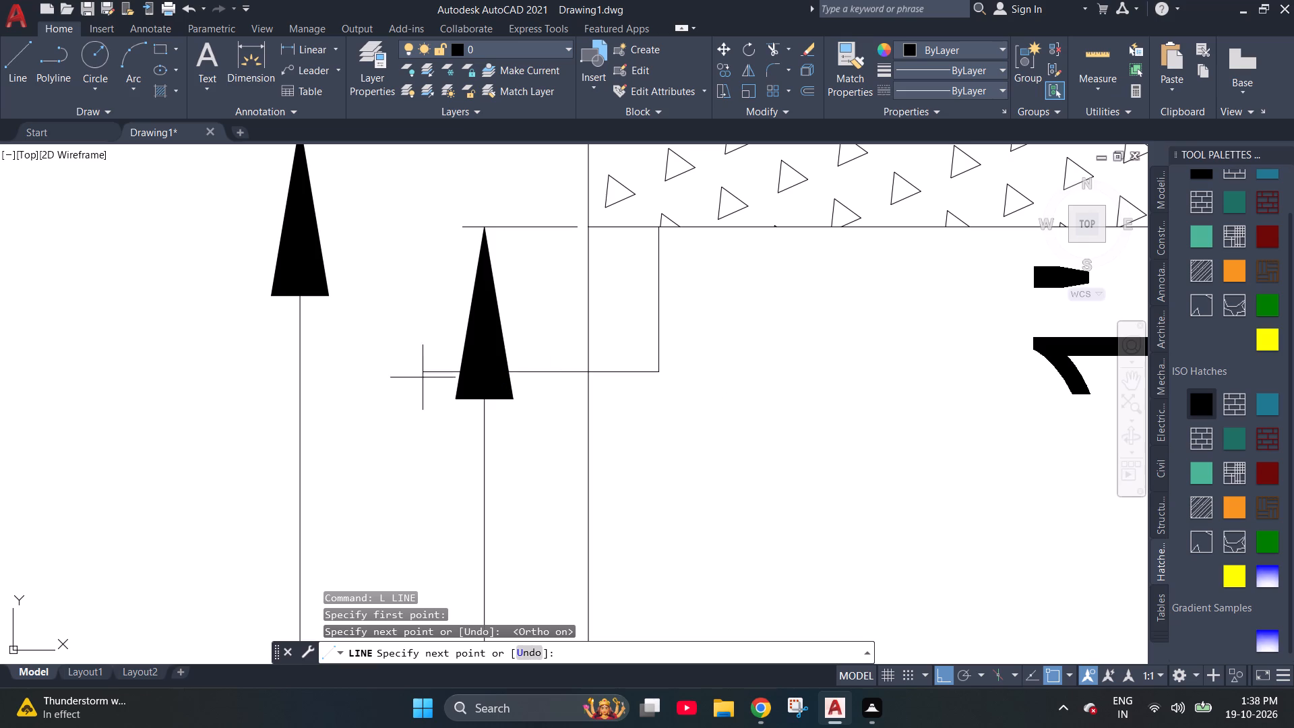
click(208, 369)
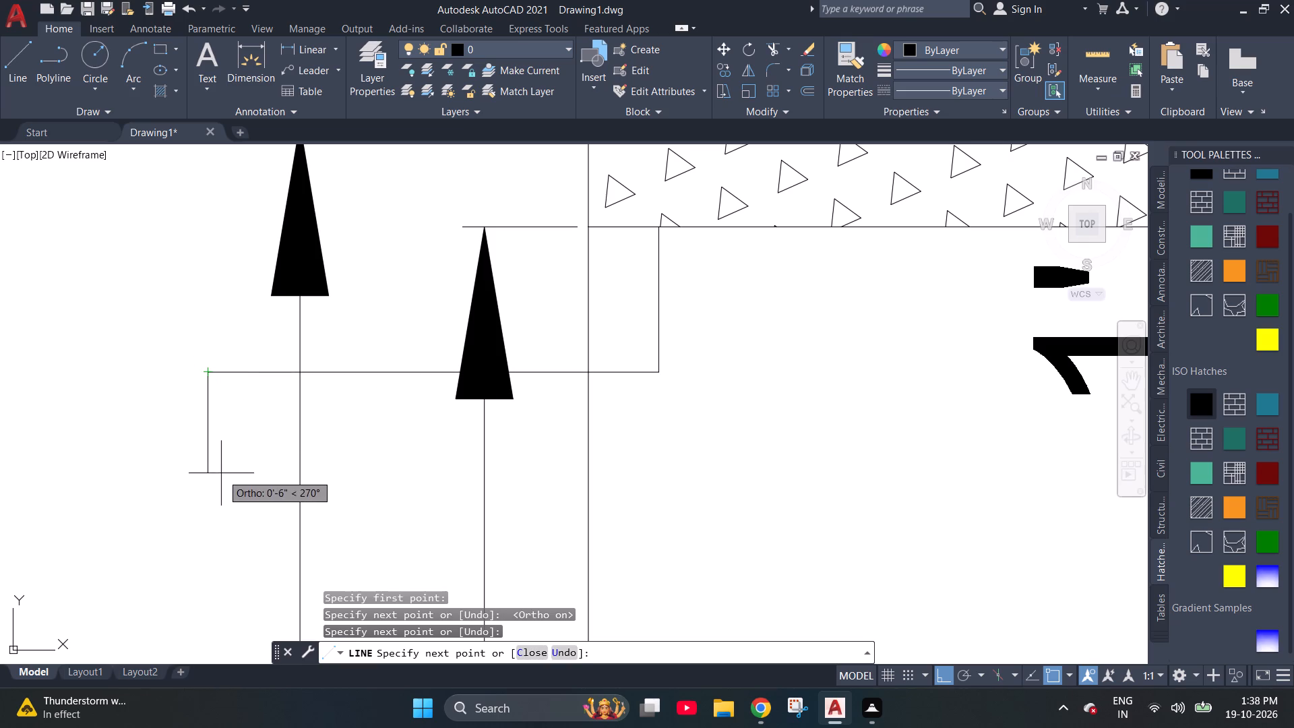
key(Escape)
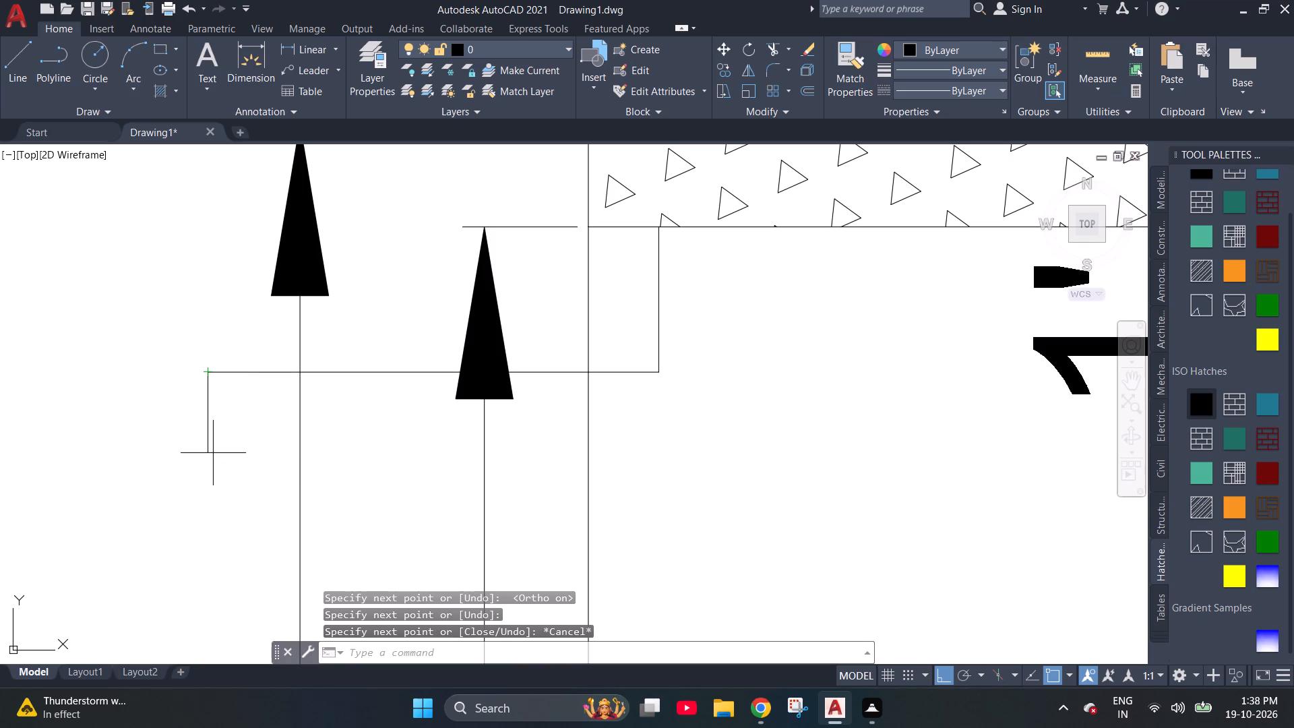
Draw a small triangular arrowhead around the new leader's vertical line, its tip touching the slab's underside and its base horizontal.
key(l)
key(space)
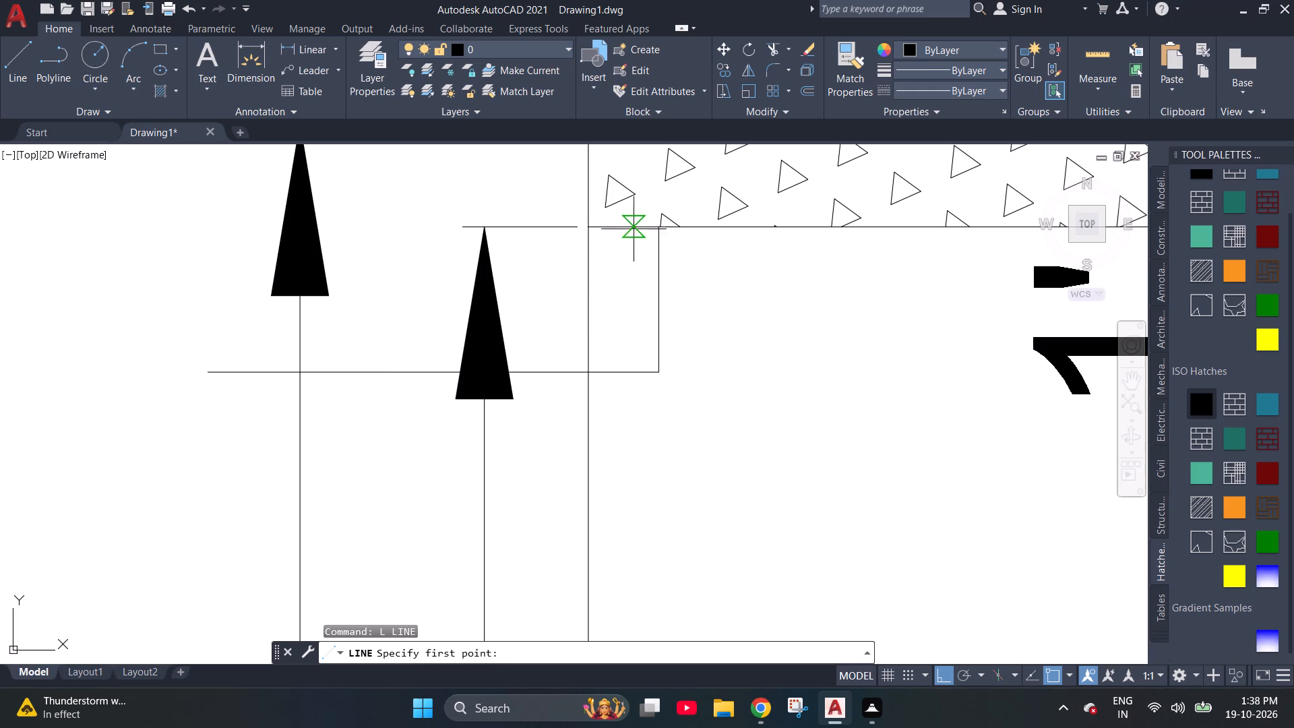
click(656, 227)
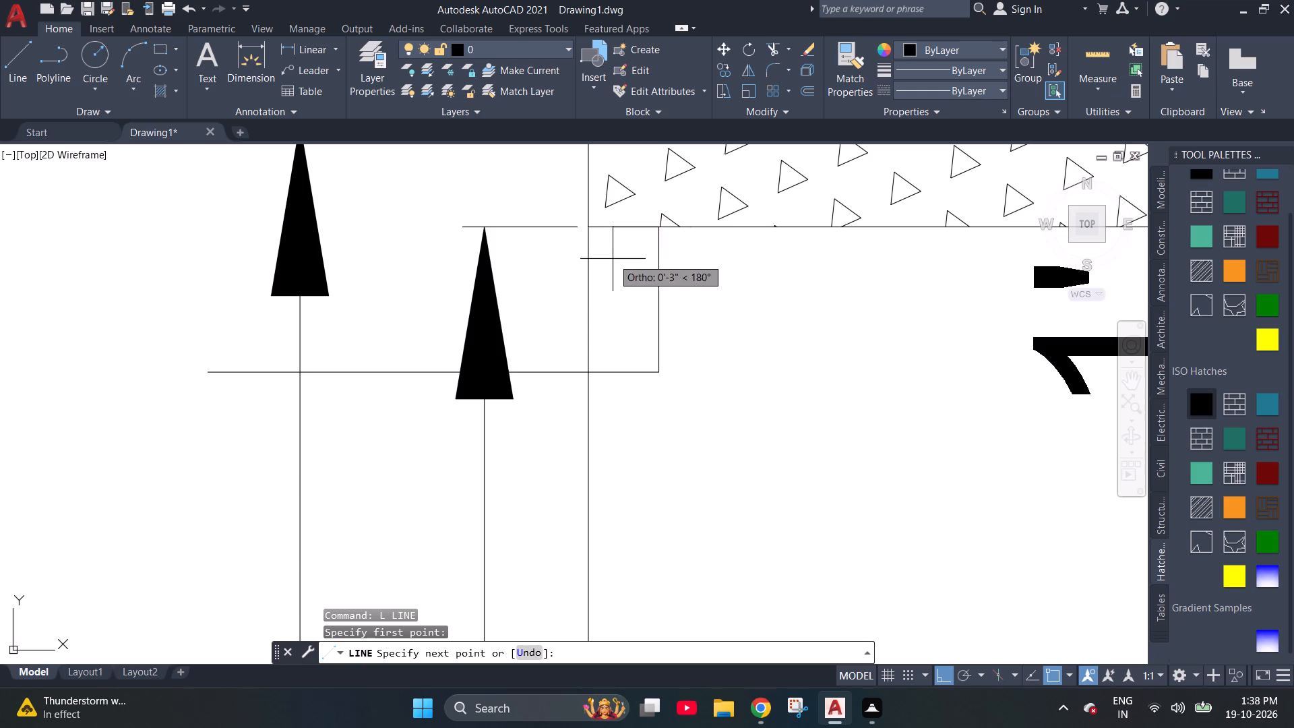
click(656, 222)
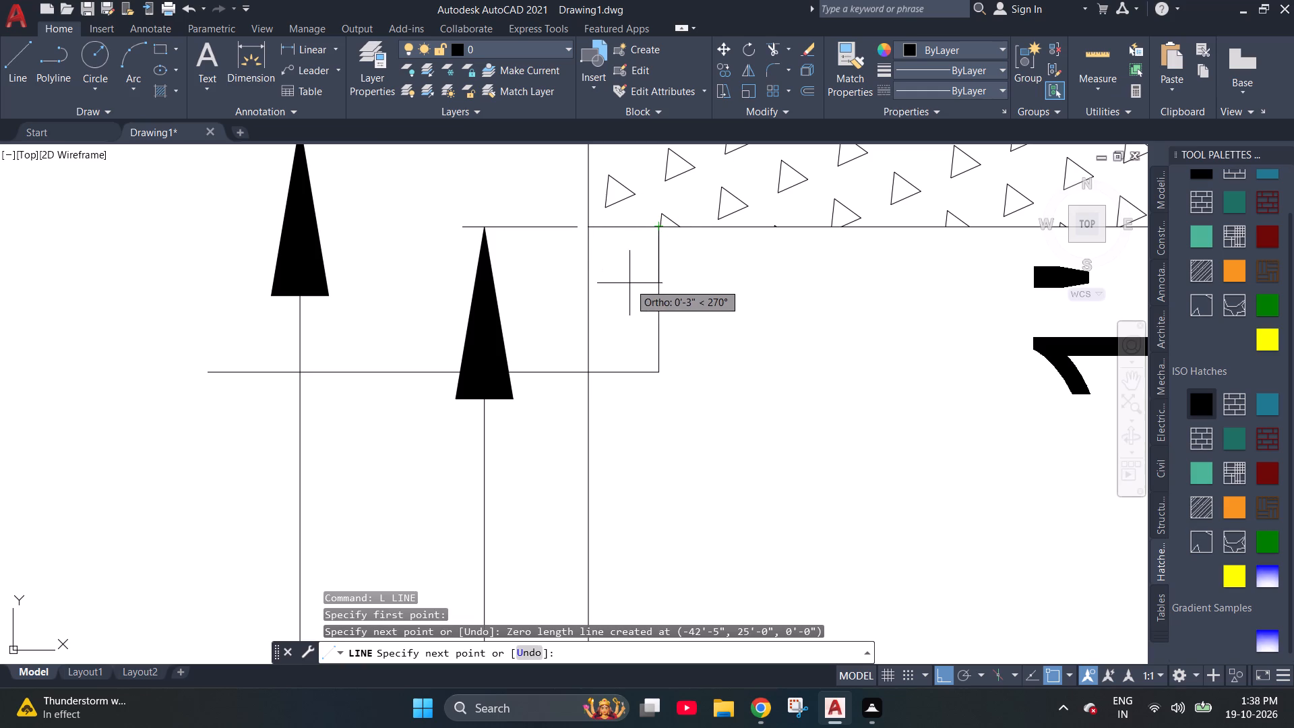
key(F8)
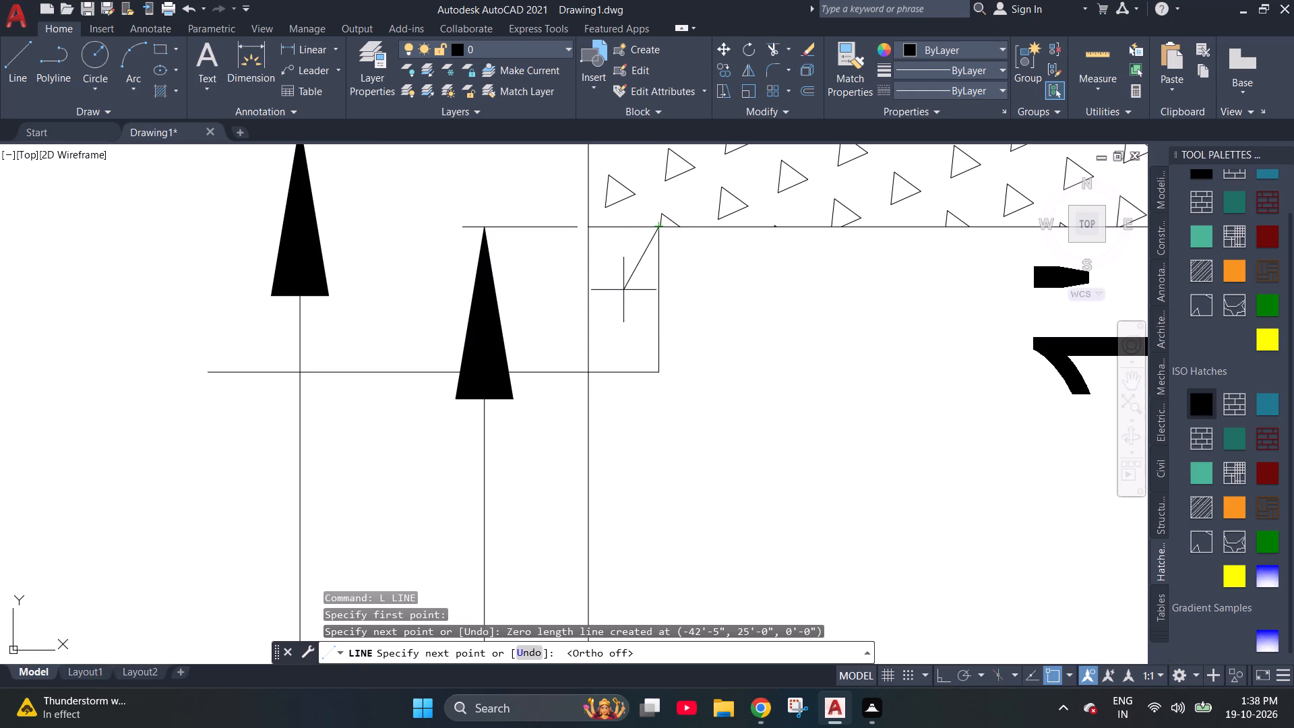
click(623, 290)
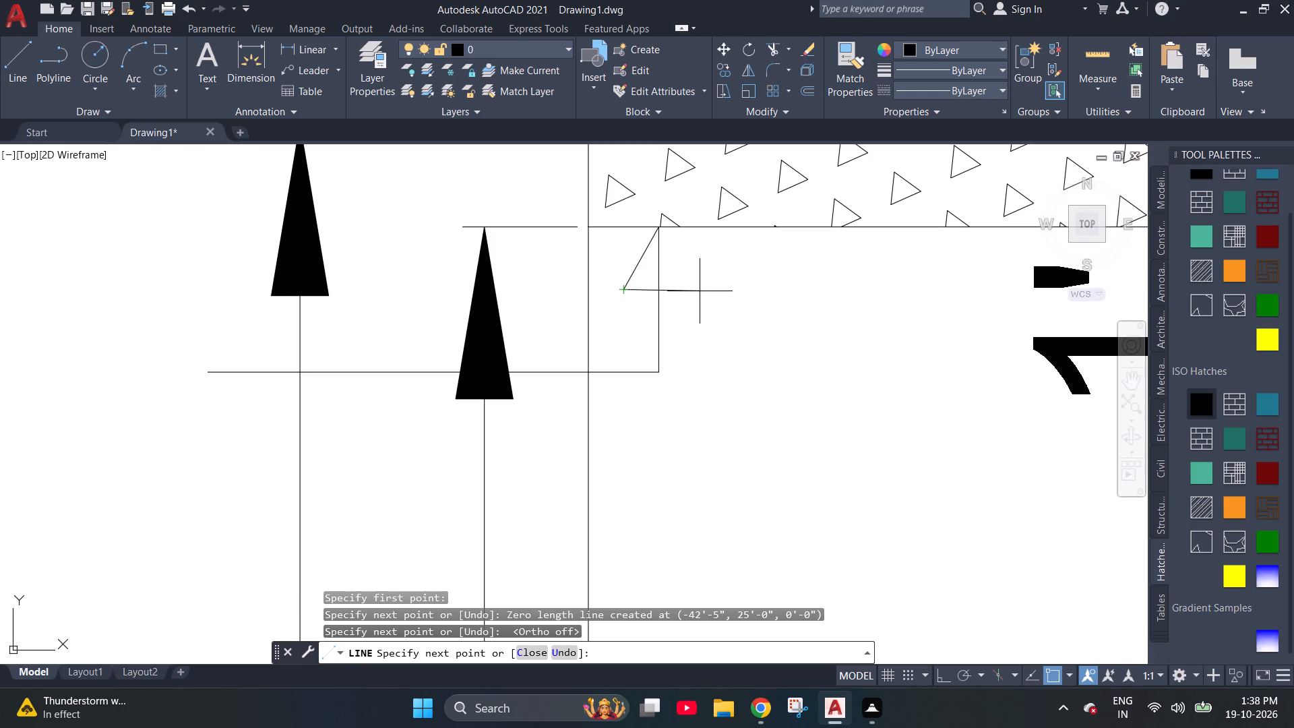
key(F8)
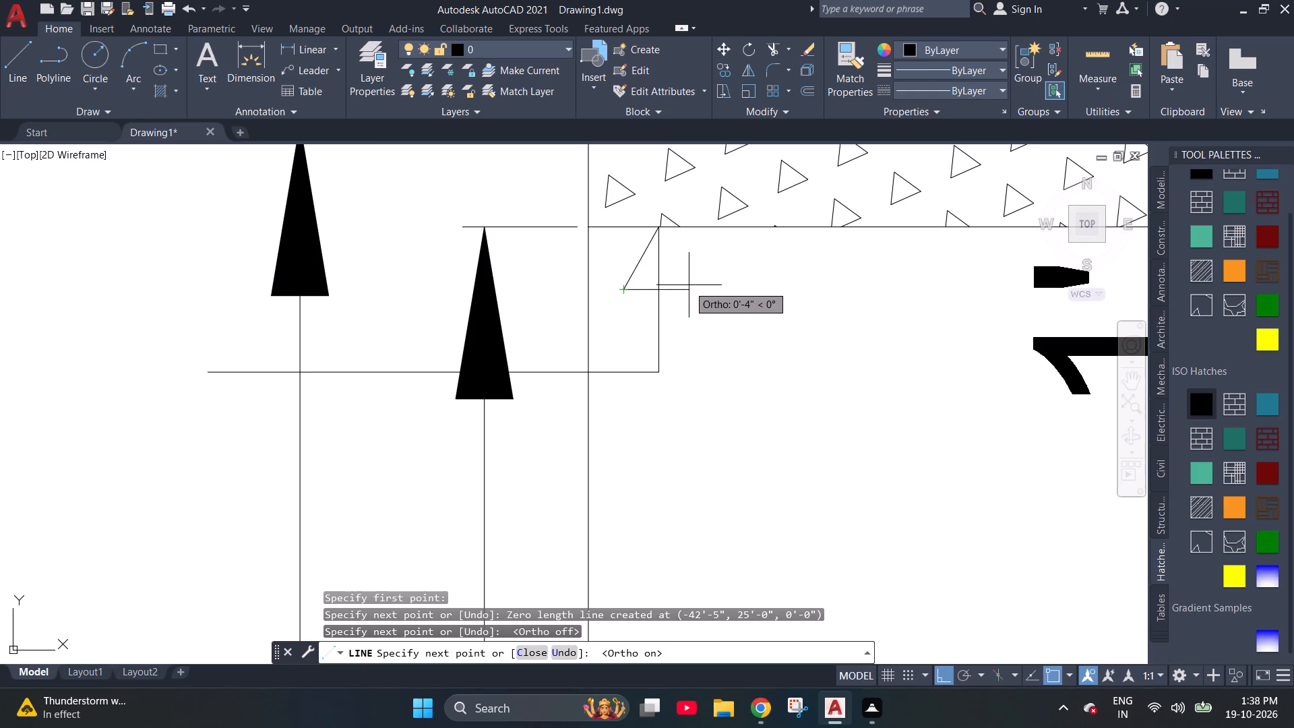
key(F8)
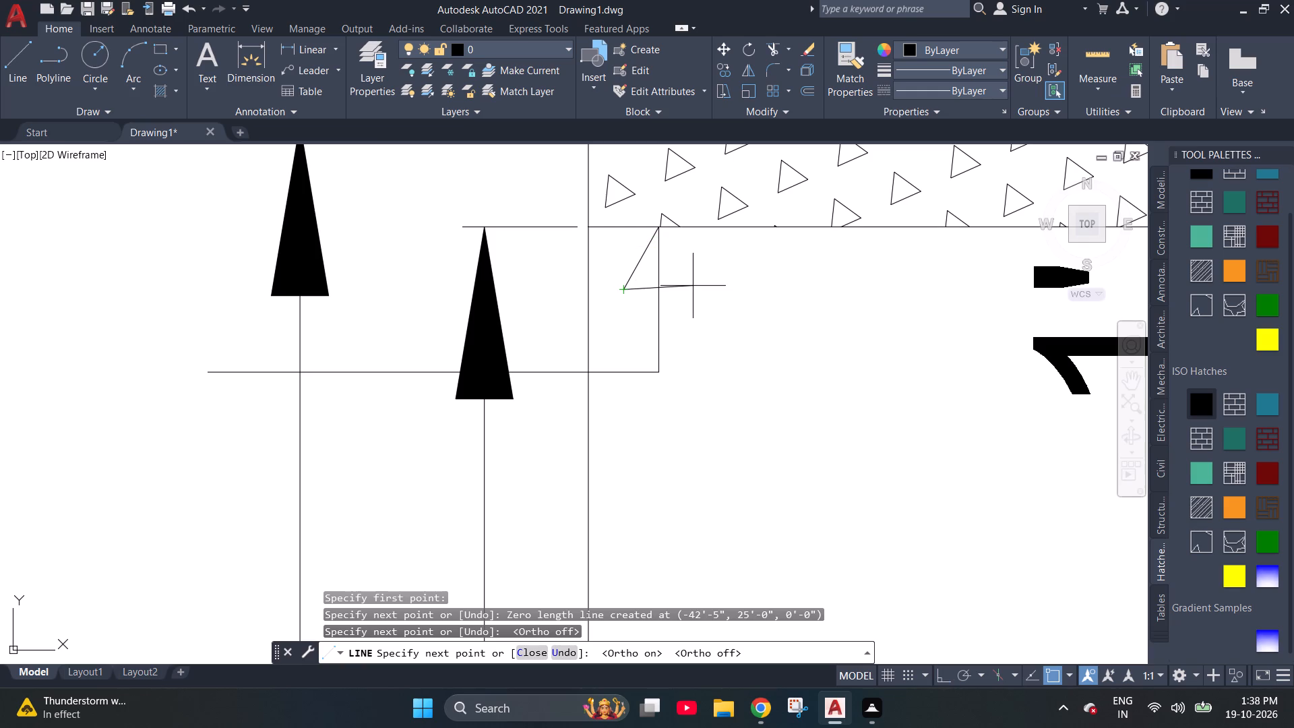
key(F8)
click(689, 291)
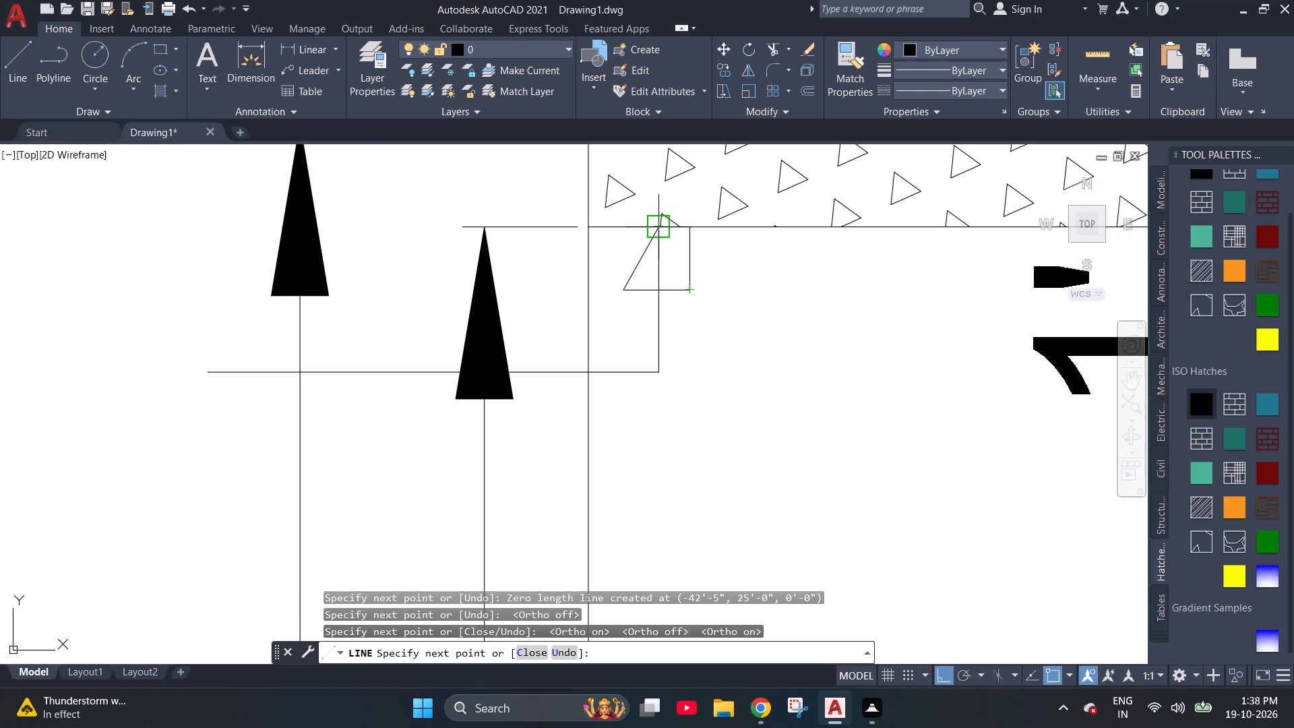
key(F8)
click(654, 233)
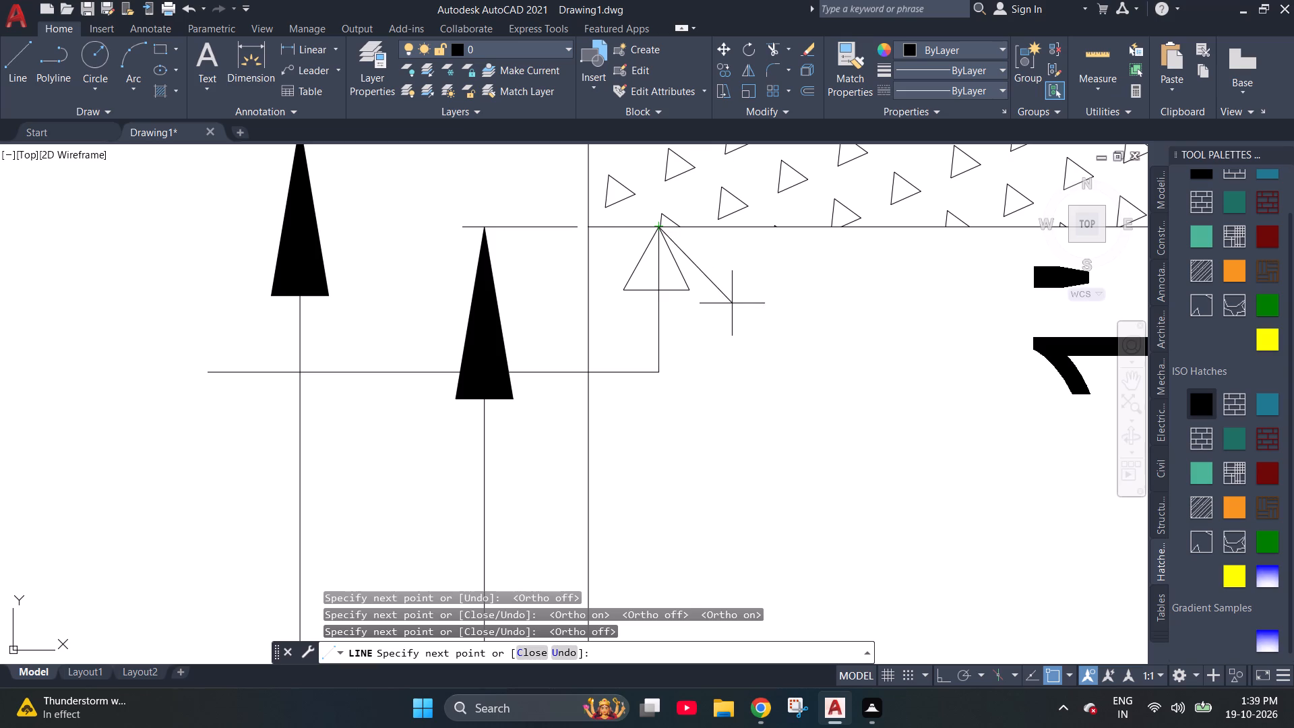
key(Escape)
Fill both halves of the upper leader's arrowhead triangle with the solid black ISO hatch.
drag(1198, 409, 1185, 408)
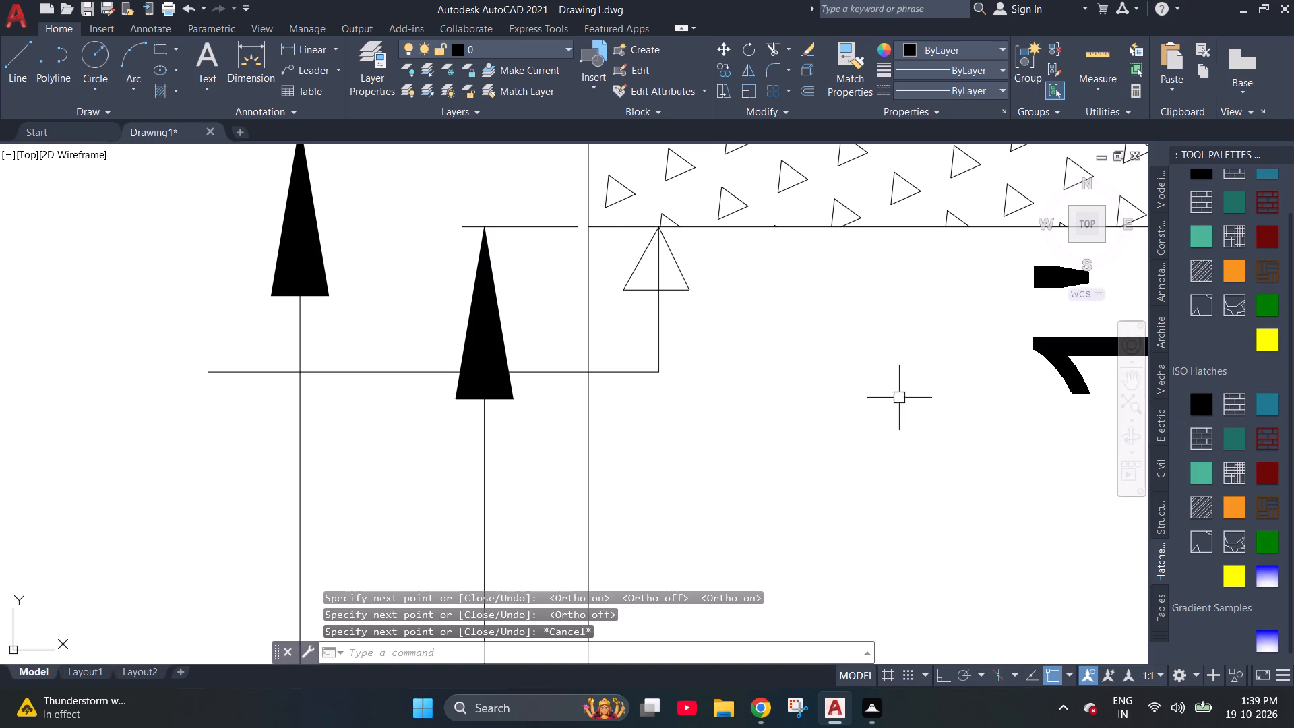
click(645, 269)
key(Escape)
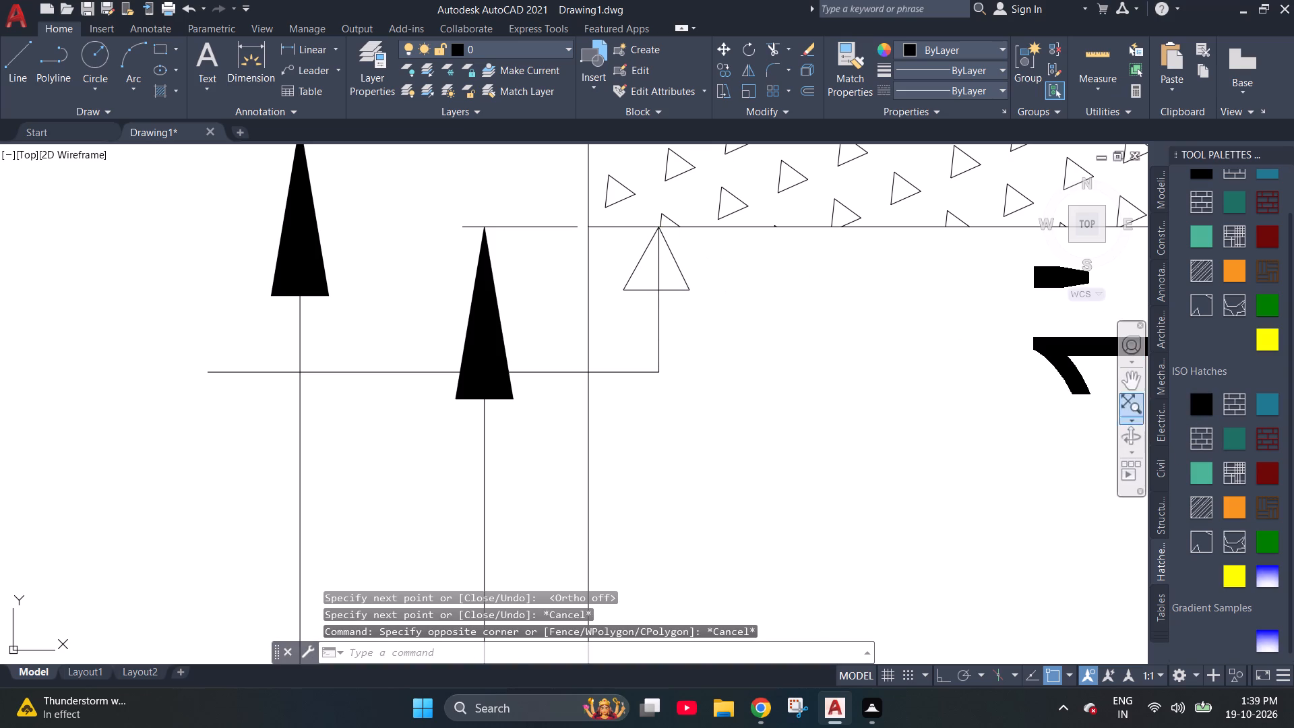
click(1206, 411)
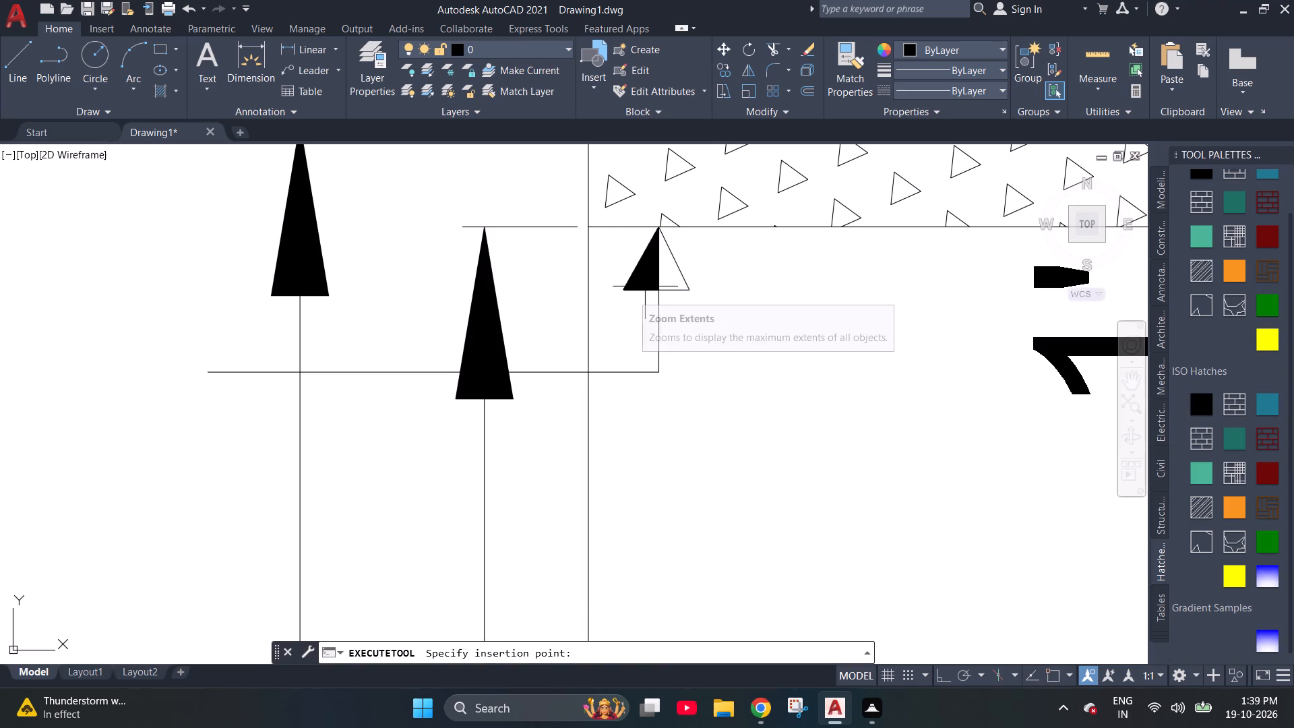
click(646, 282)
click(1203, 409)
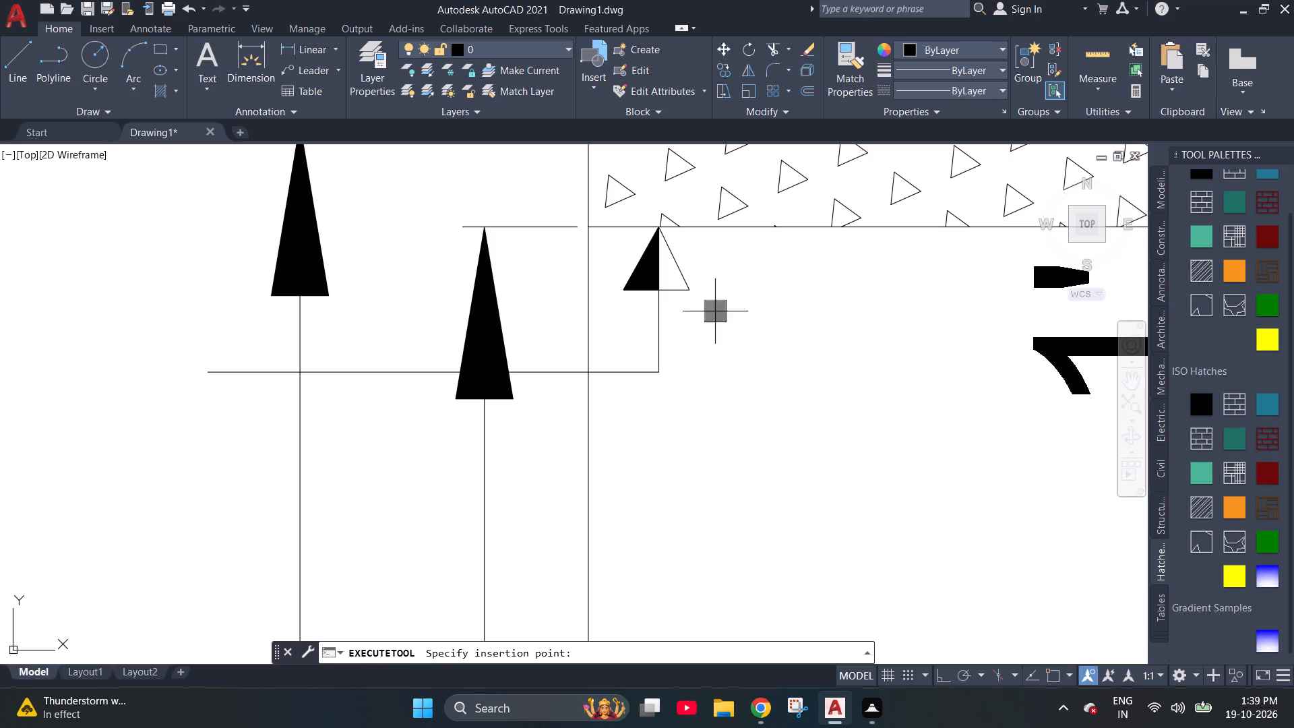
click(667, 269)
scroll(864, 249, down, 2)
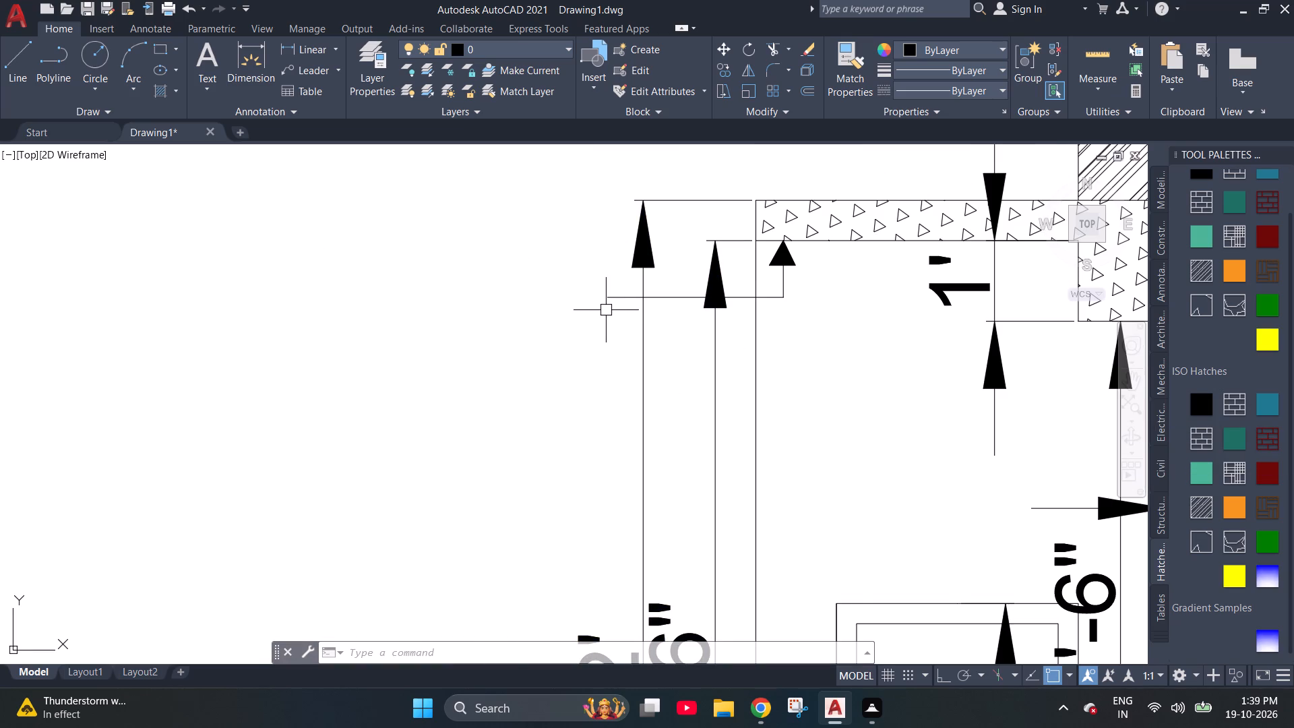
Paste a copy of the STARE CASE text below the upper slab's leader and change its wording to SLAB 6".
key(ctrl+v)
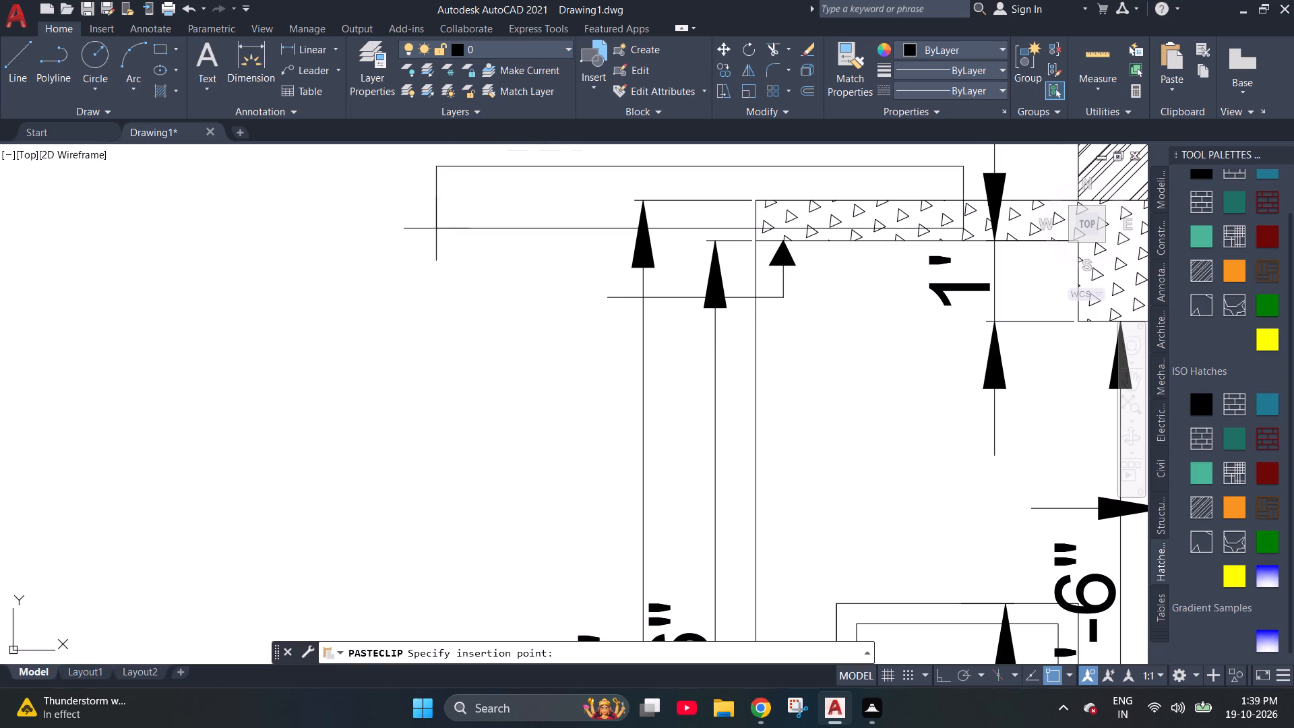
click(394, 381)
triple_click(501, 370)
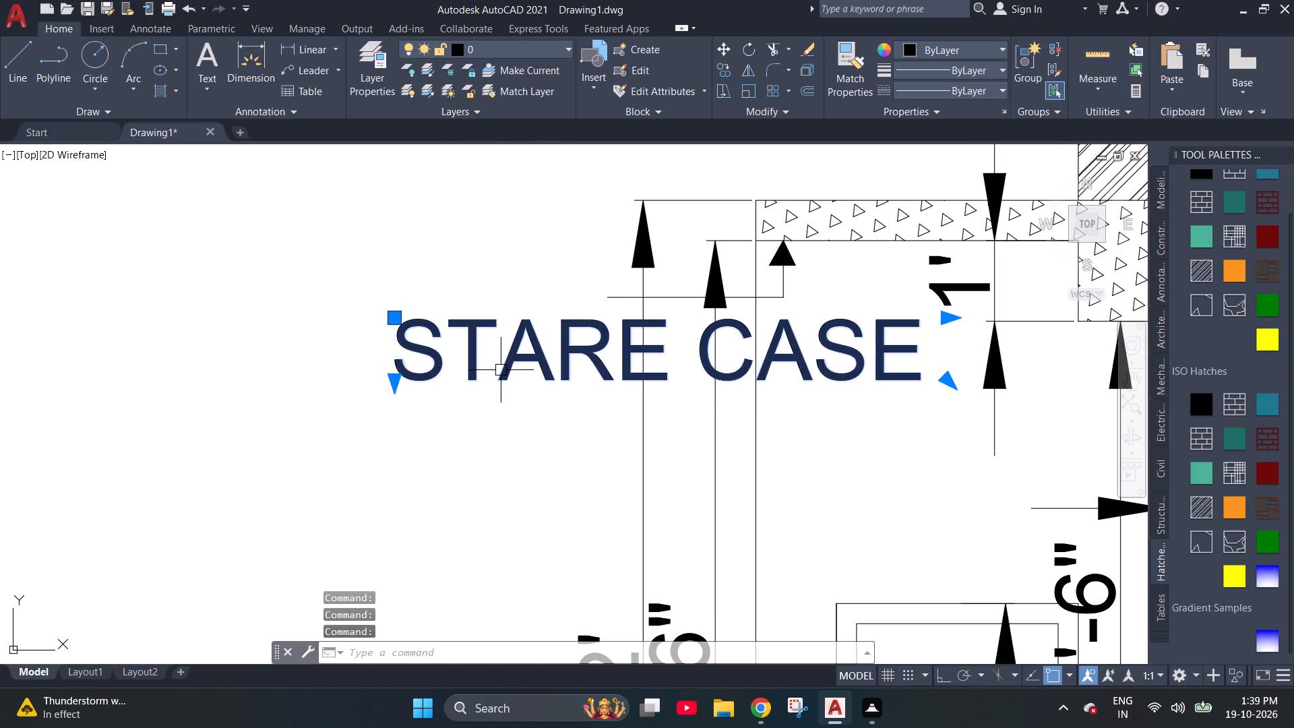
key(ctrl+a)
click(501, 370)
key(Escape)
double_click(498, 373)
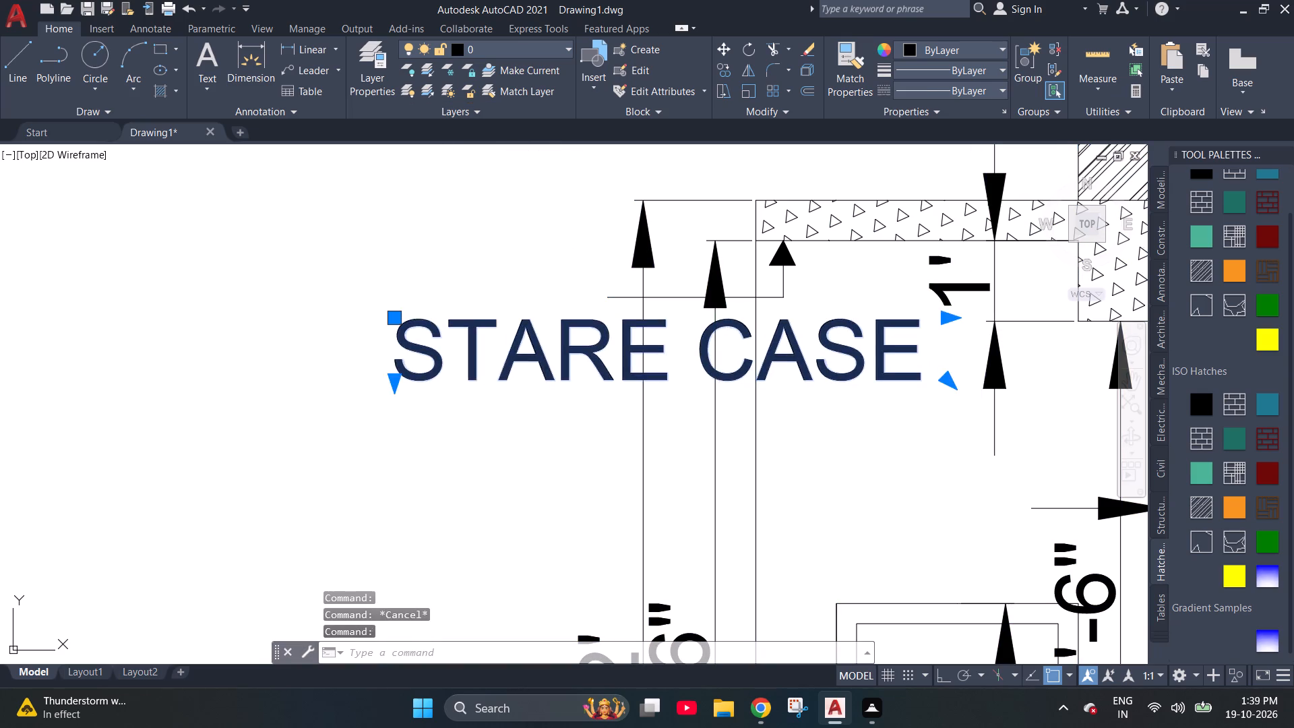
key(ctrl+a)
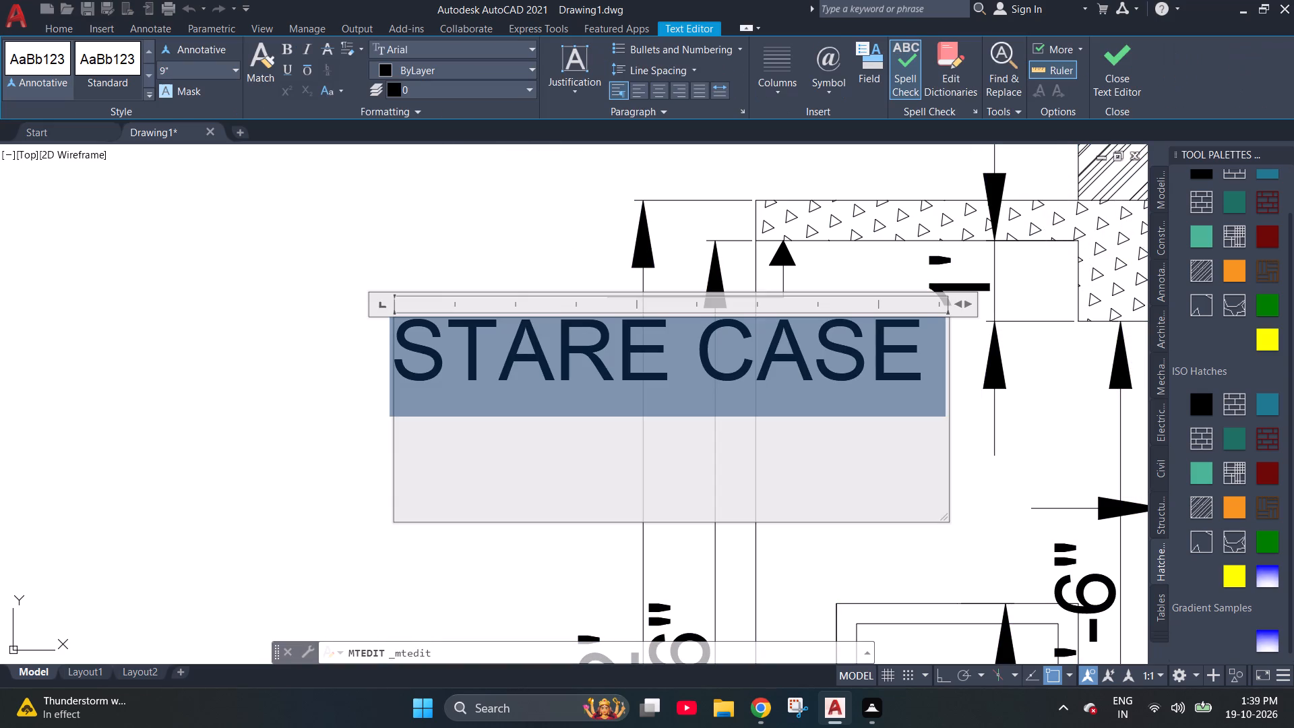
text(SLAB)
key(space)
key(6)
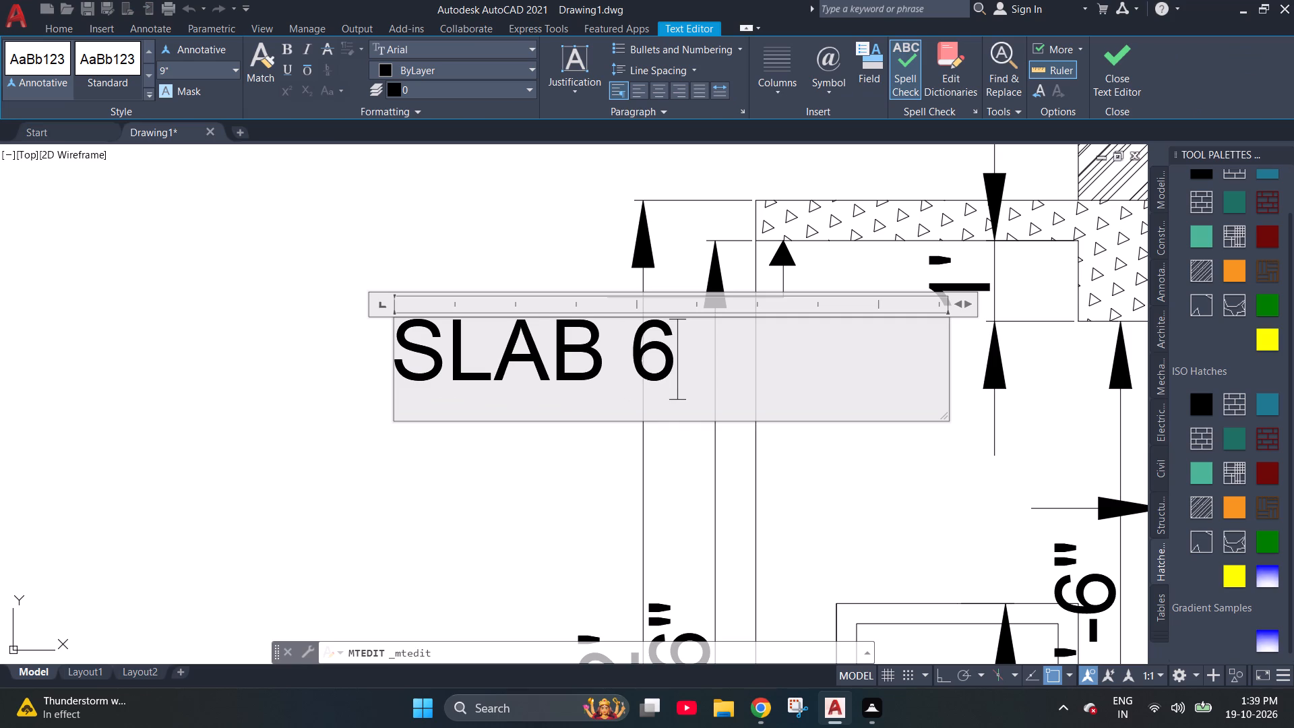
key(shift+quotedbl)
Set the text height of the whole SLAB 6" label to 6".
key(ctrl+a)
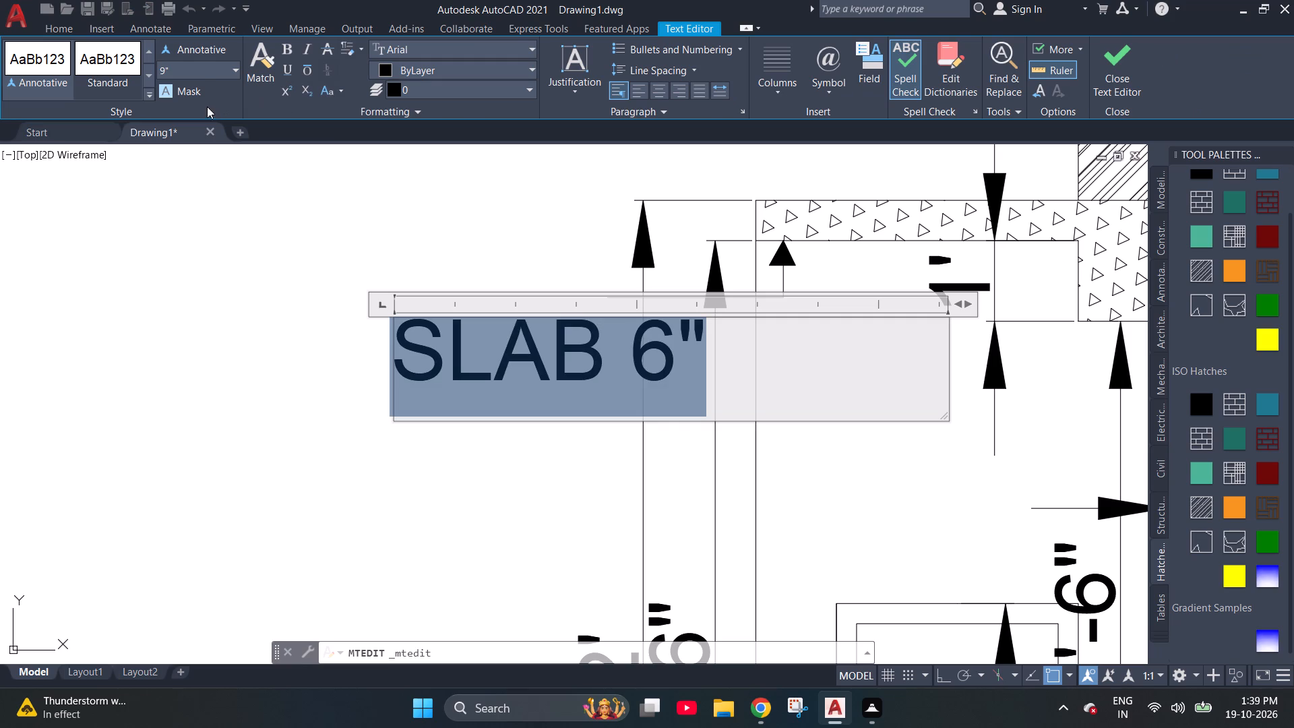
click(187, 73)
text(6")
key(Return)
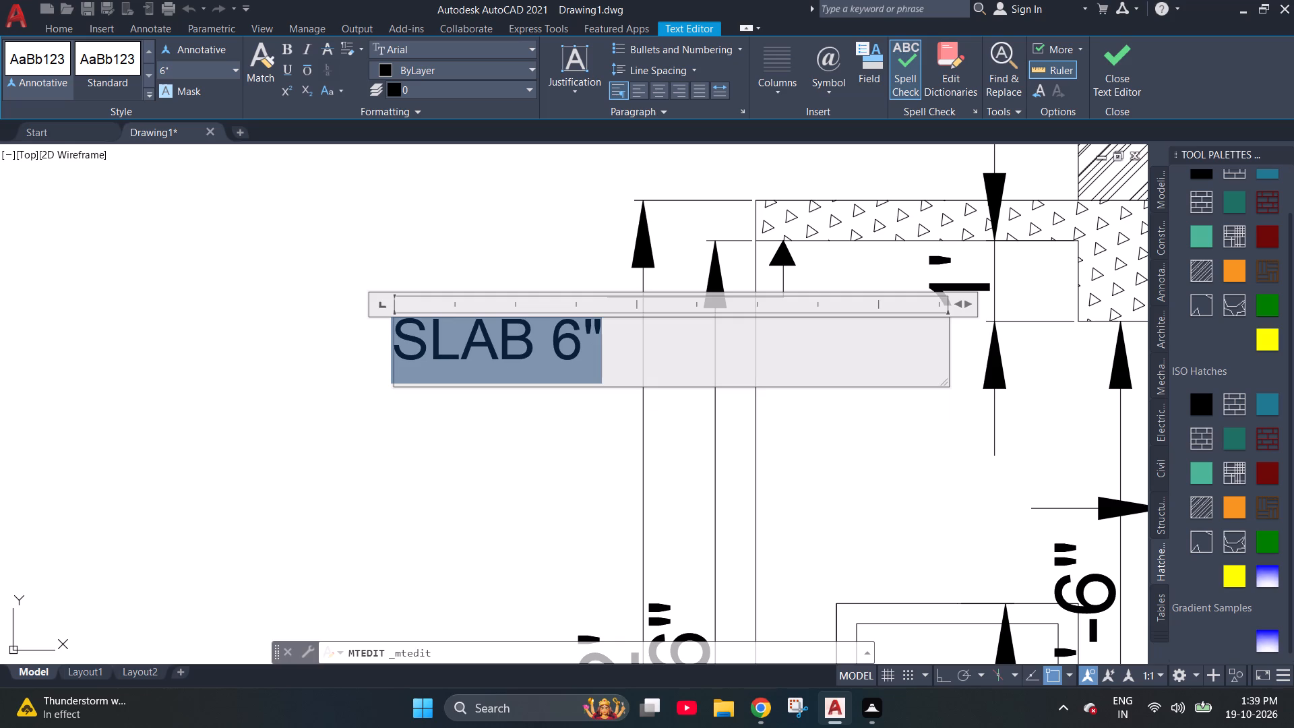
click(607, 431)
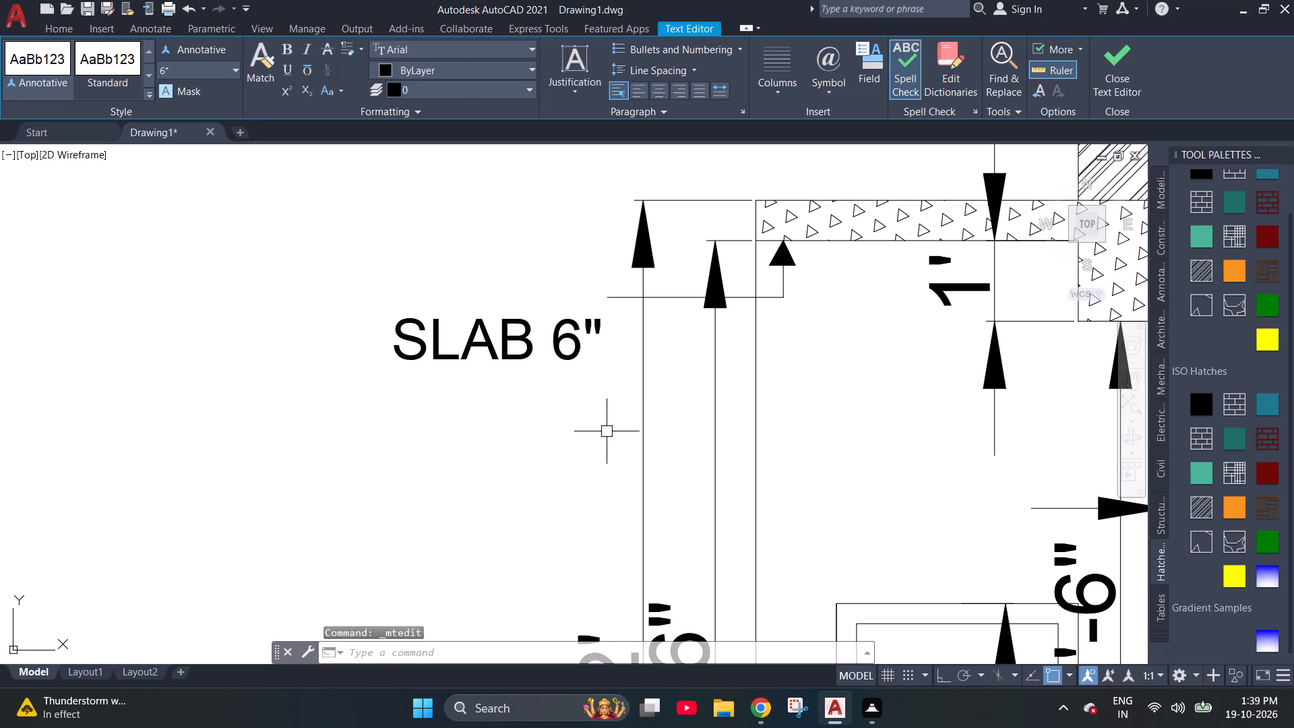
Move the SLAB 6" label up and rightward to sit just beneath the left end of the upper slab's leader.
click(469, 342)
click(389, 320)
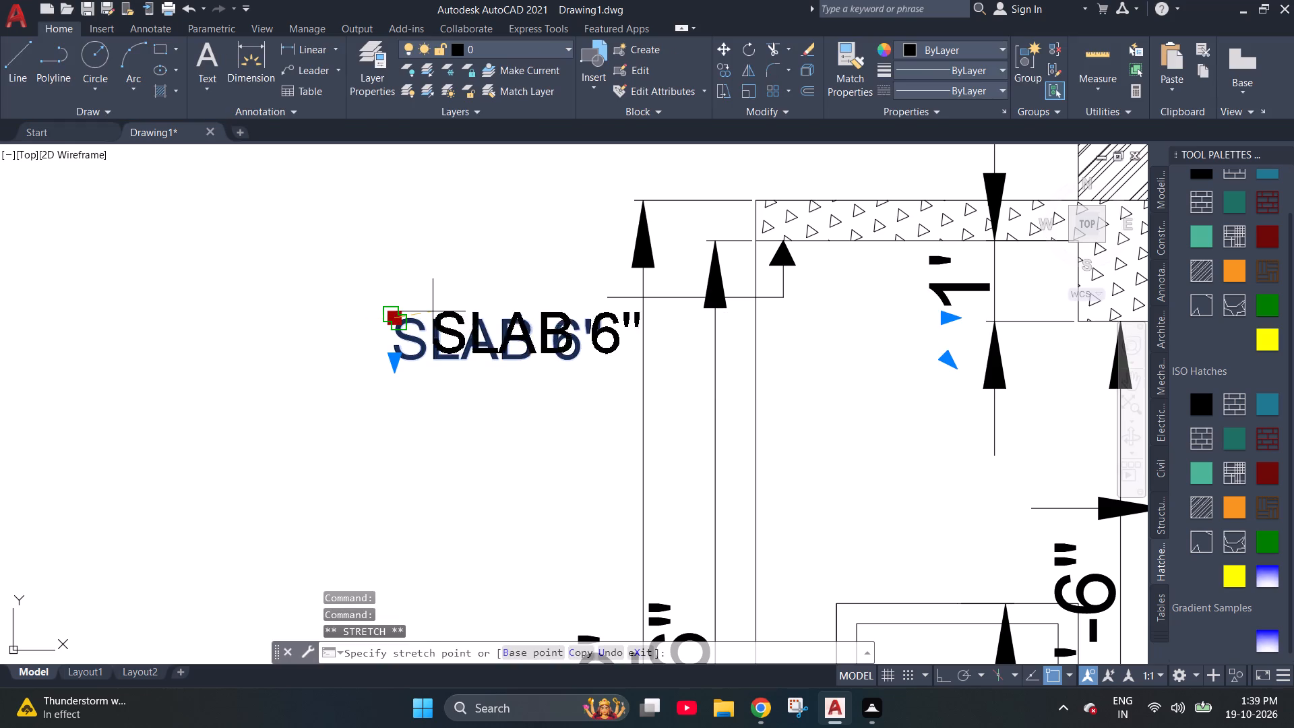
click(445, 307)
scroll(393, 323, up, 2)
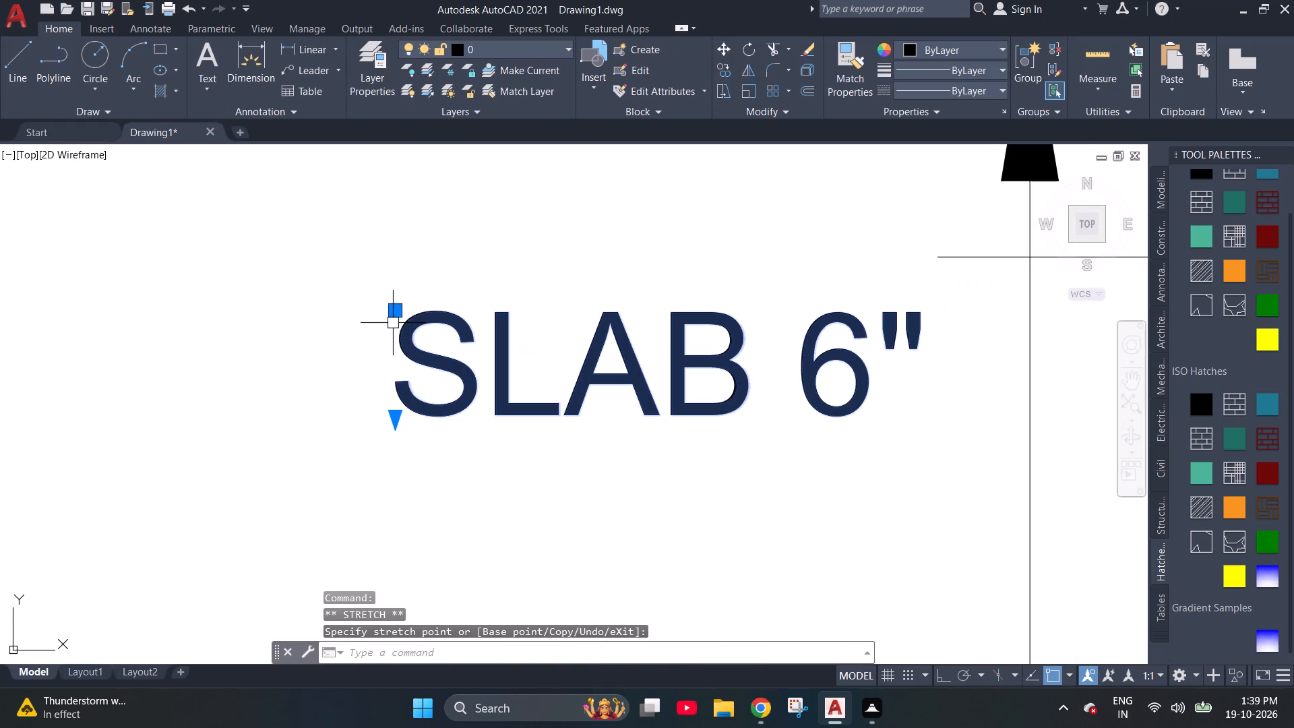
click(392, 312)
click(495, 276)
drag(394, 305, 513, 276)
click(513, 276)
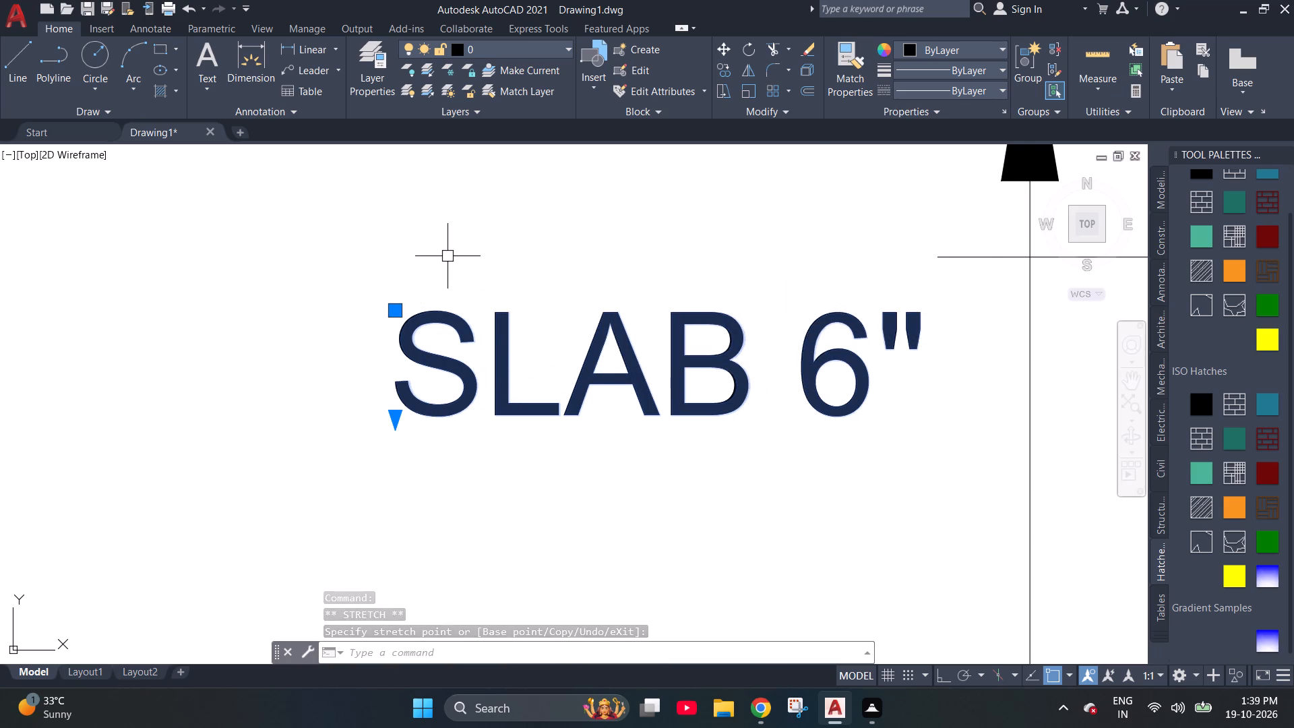
scroll(448, 256, down, 2)
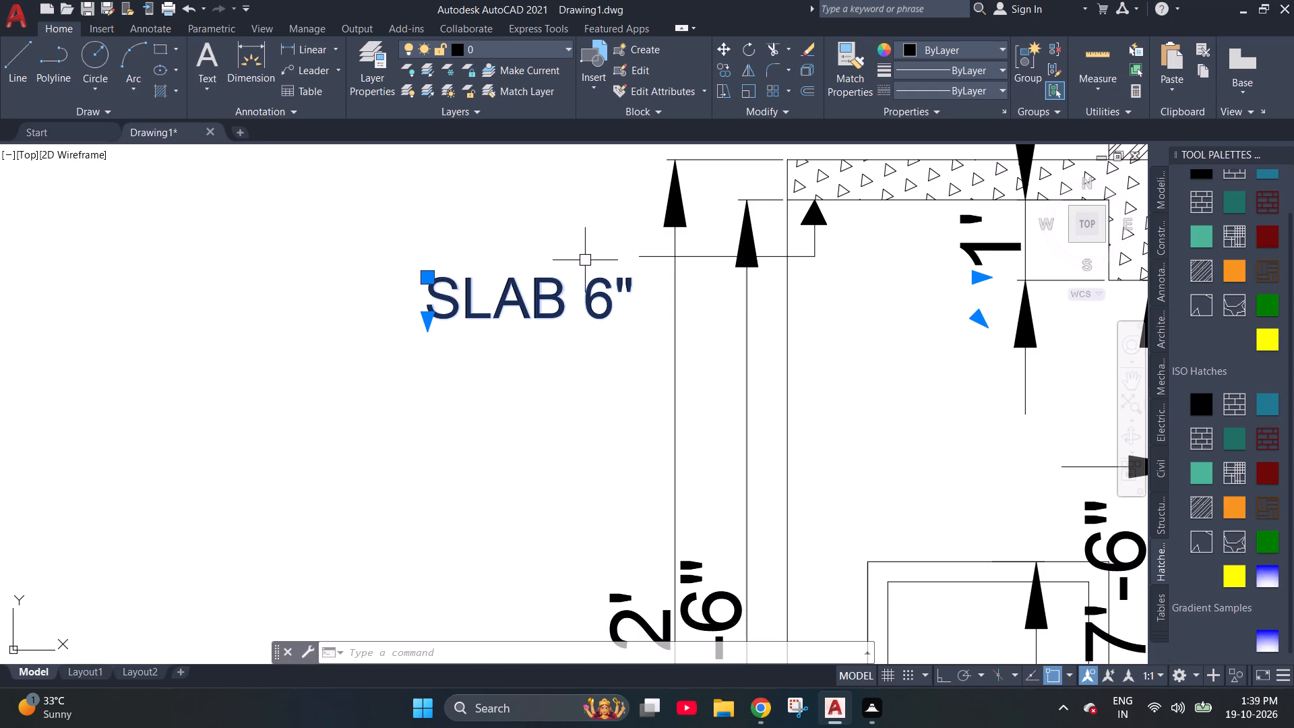
drag(424, 278, 486, 278)
click(486, 278)
key(Escape)
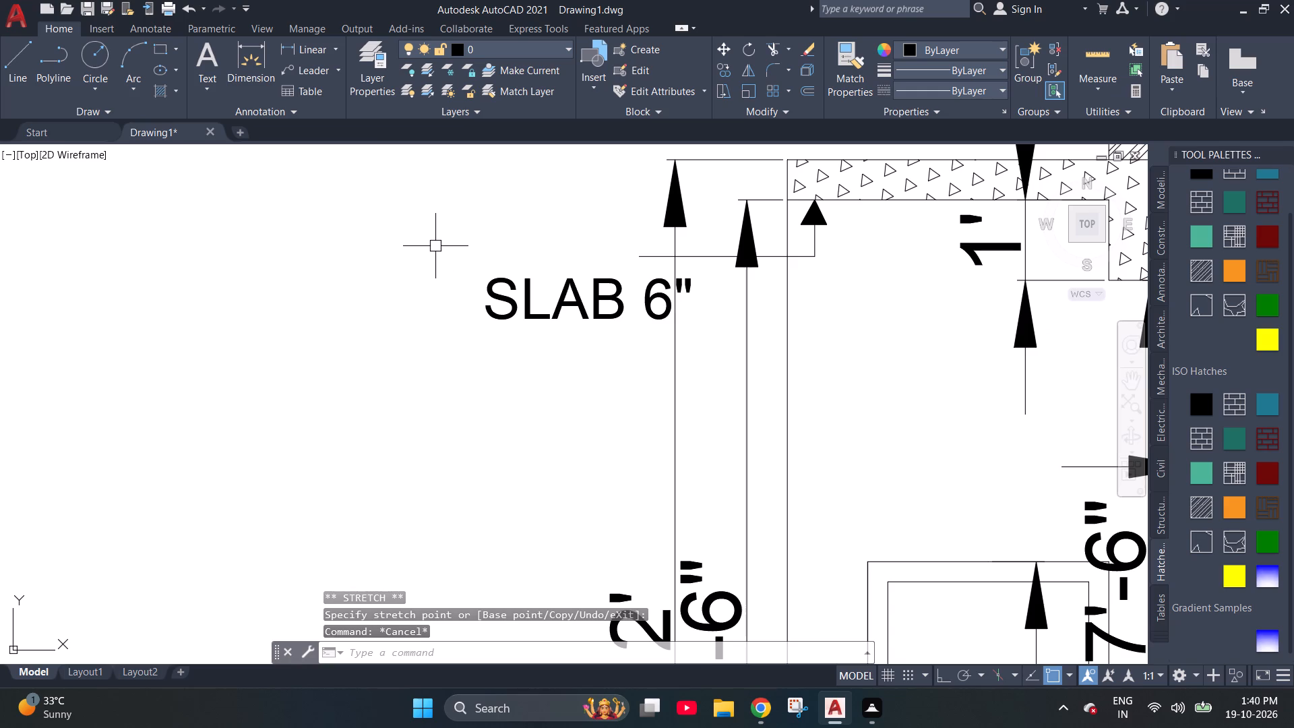
Make the whole SLAB 6" label bold.
scroll(465, 240, down, 2)
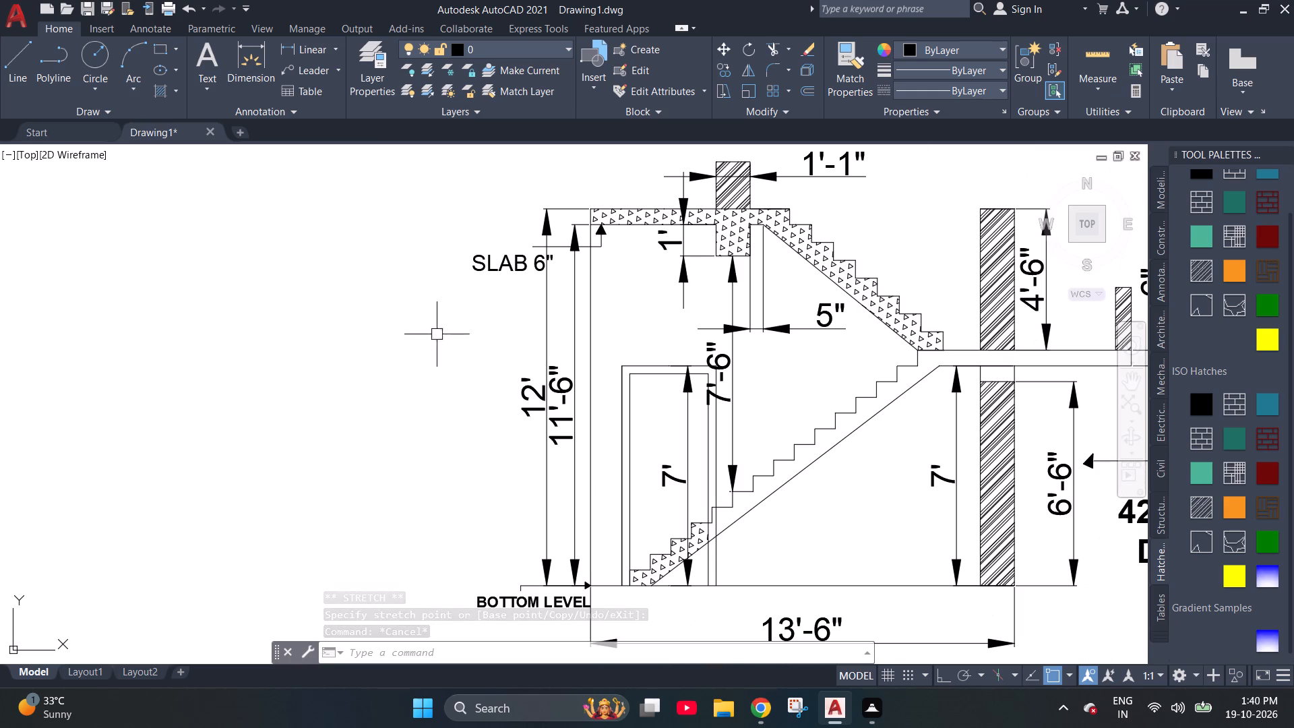
scroll(431, 307, down, 1)
double_click(459, 281)
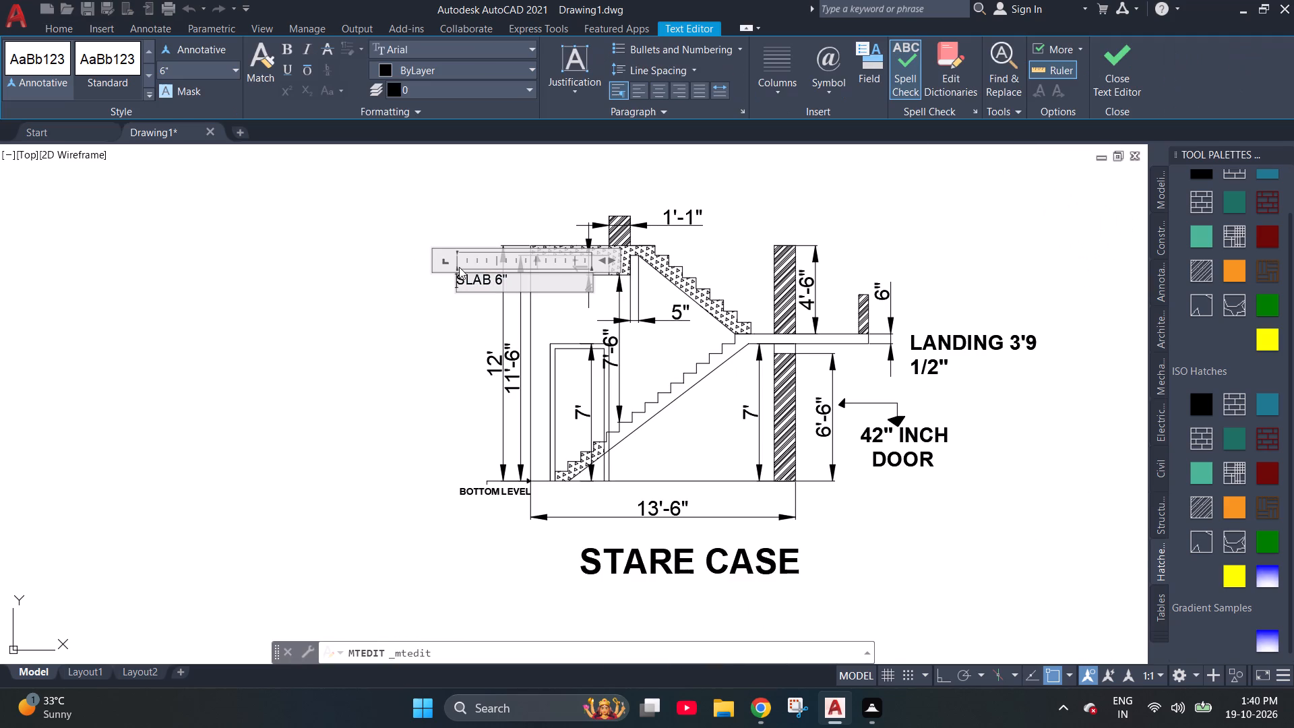
key(ctrl+a)
key(ctrl+b)
ctrl+click(454, 293)
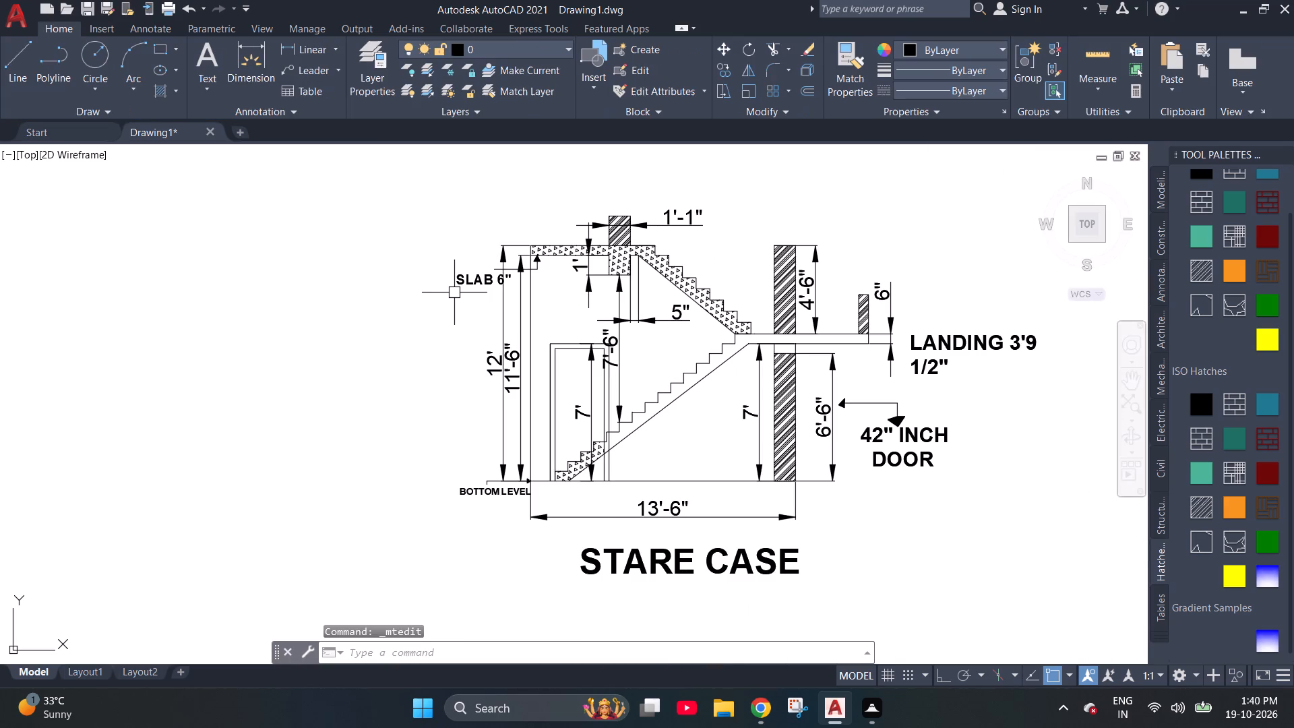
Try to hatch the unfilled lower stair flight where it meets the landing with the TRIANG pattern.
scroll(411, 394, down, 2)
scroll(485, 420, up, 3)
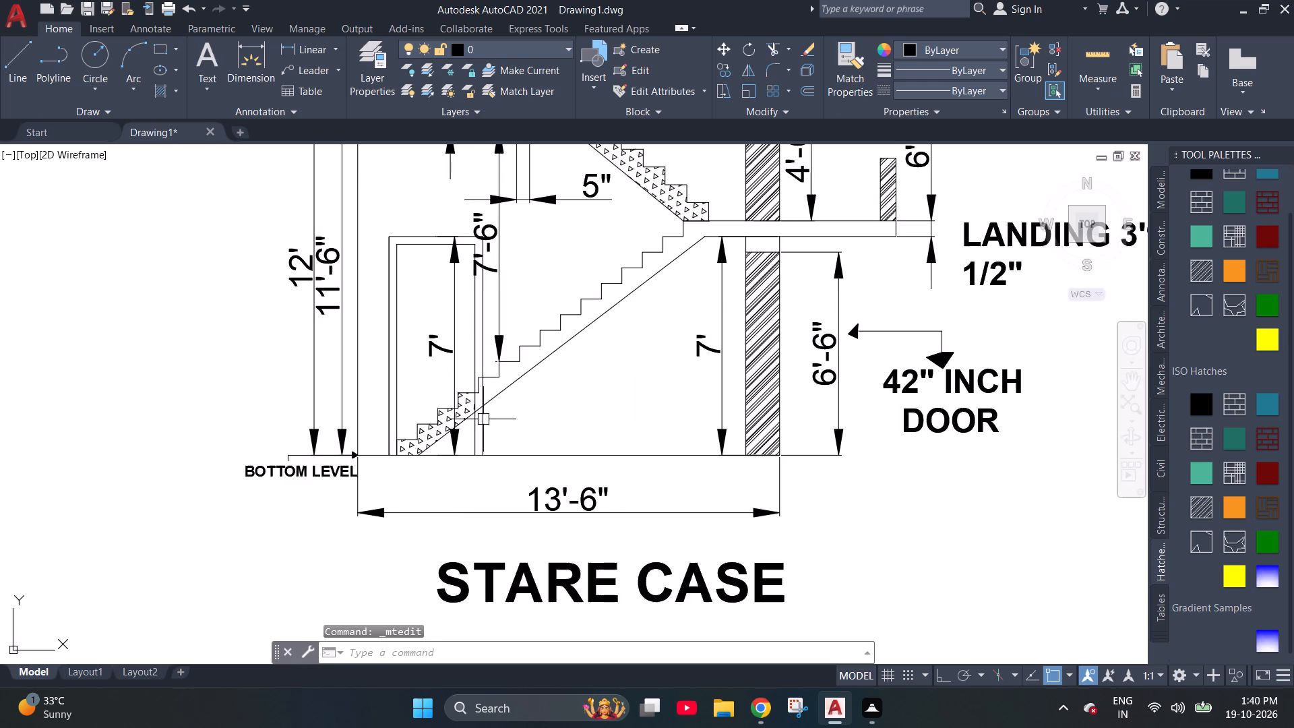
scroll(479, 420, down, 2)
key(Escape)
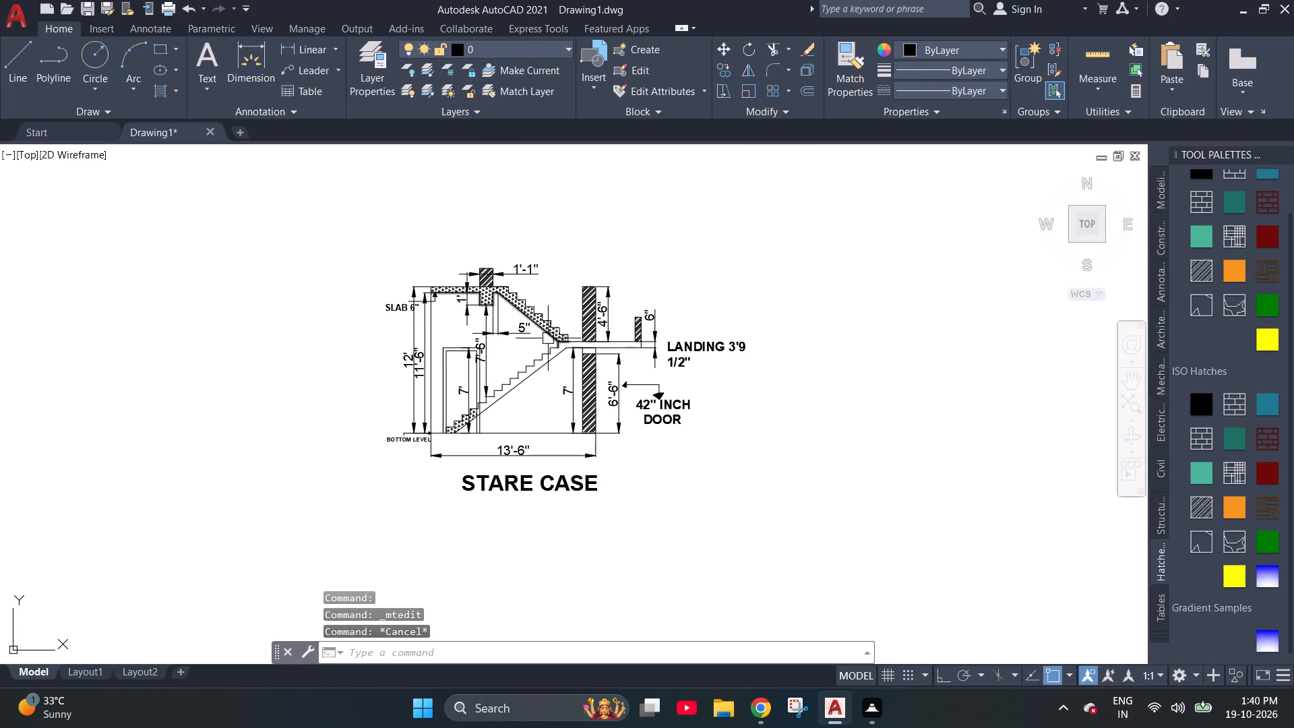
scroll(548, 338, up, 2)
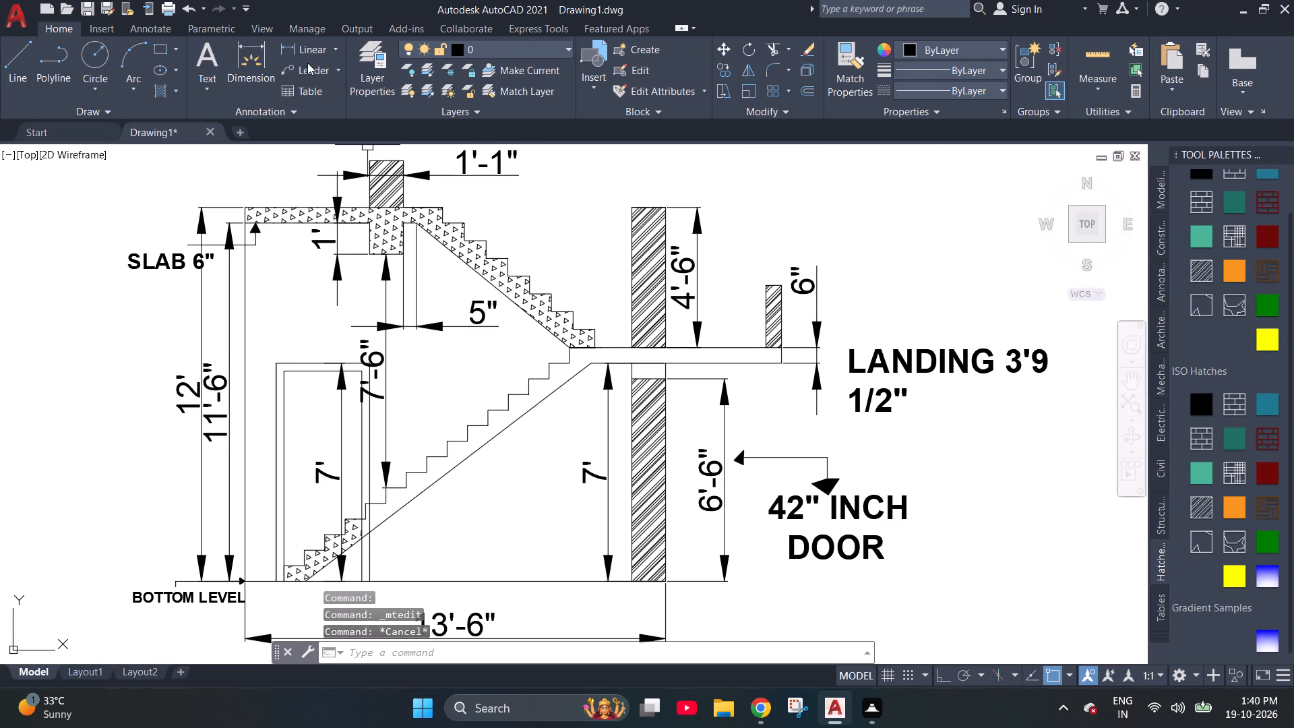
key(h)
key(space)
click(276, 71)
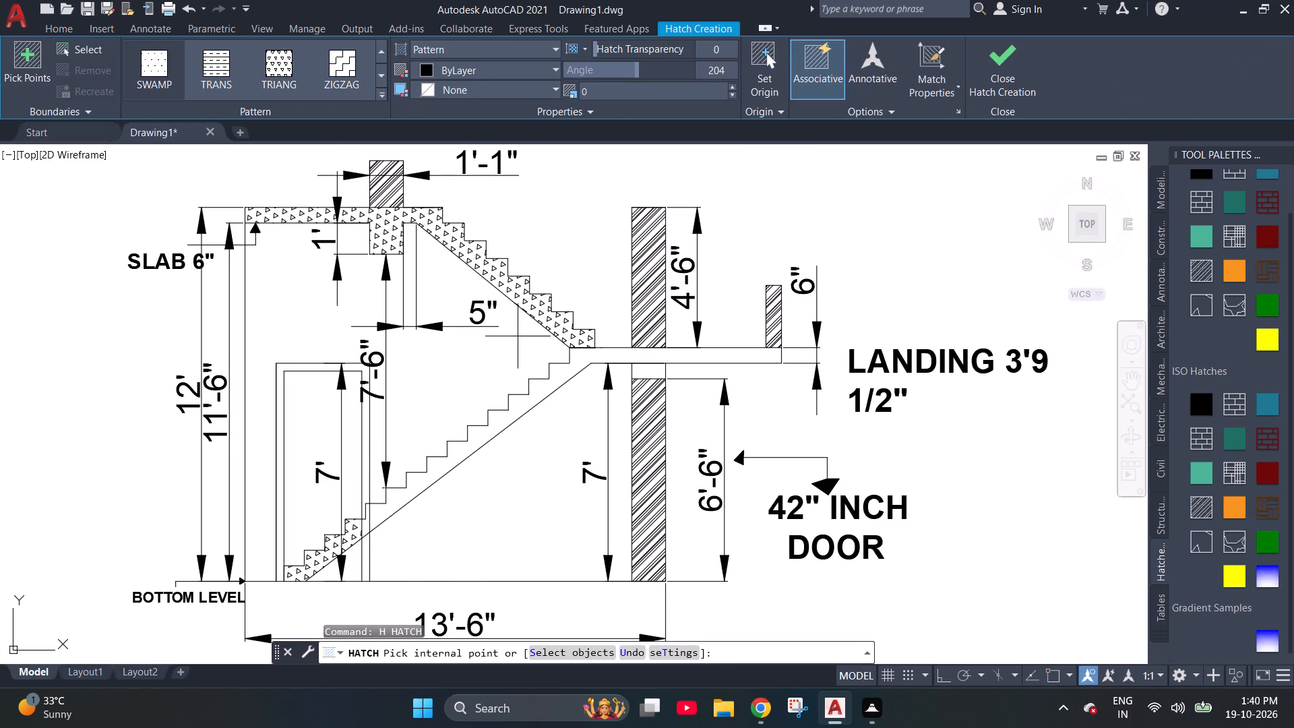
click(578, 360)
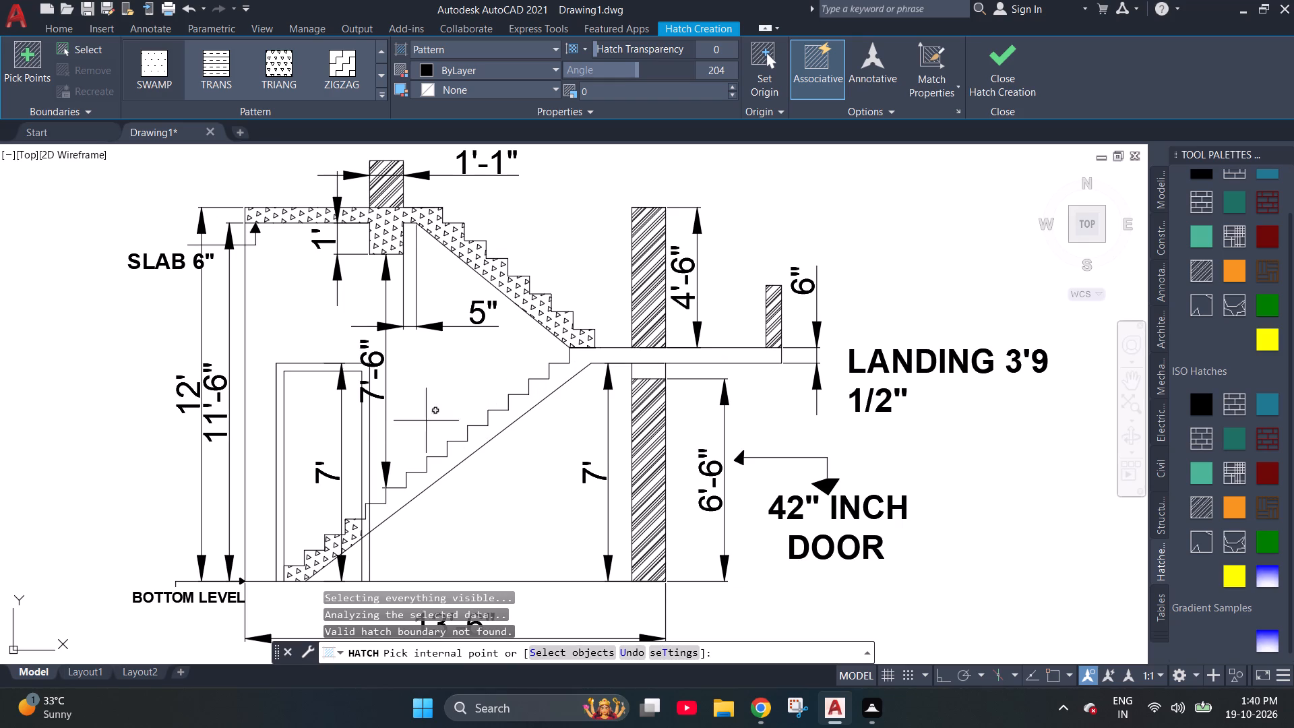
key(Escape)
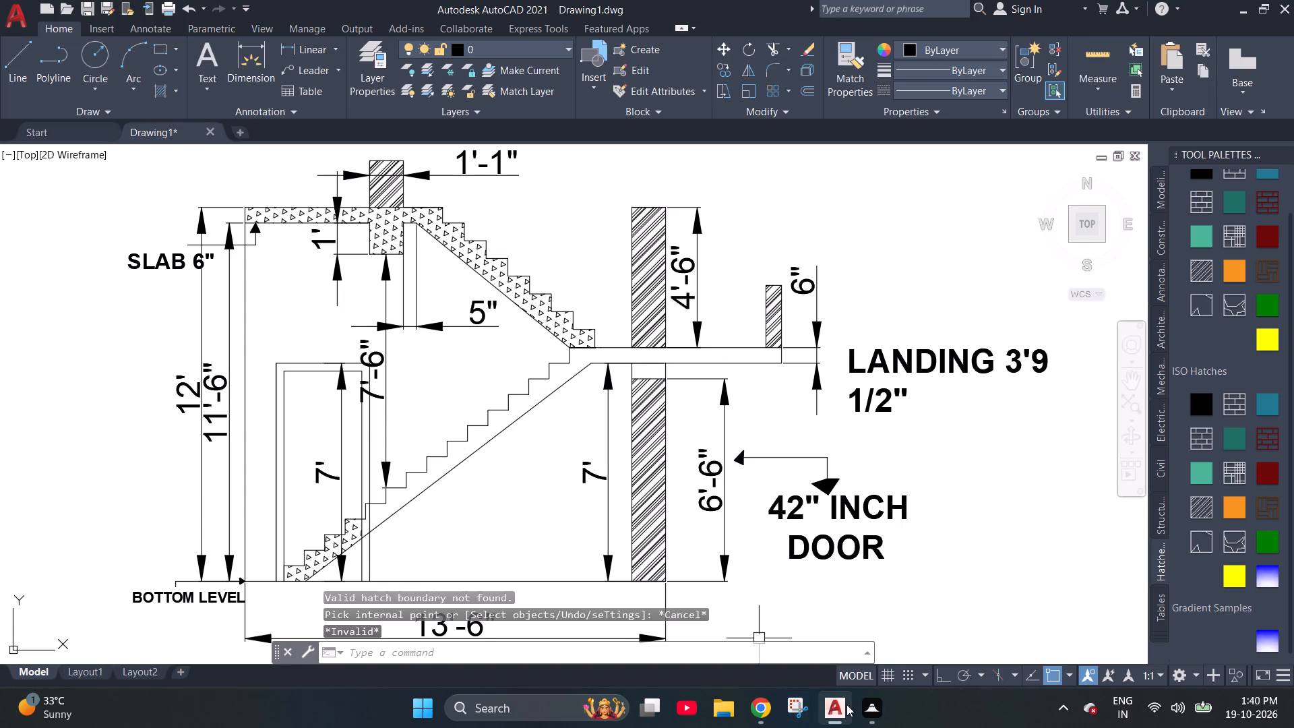
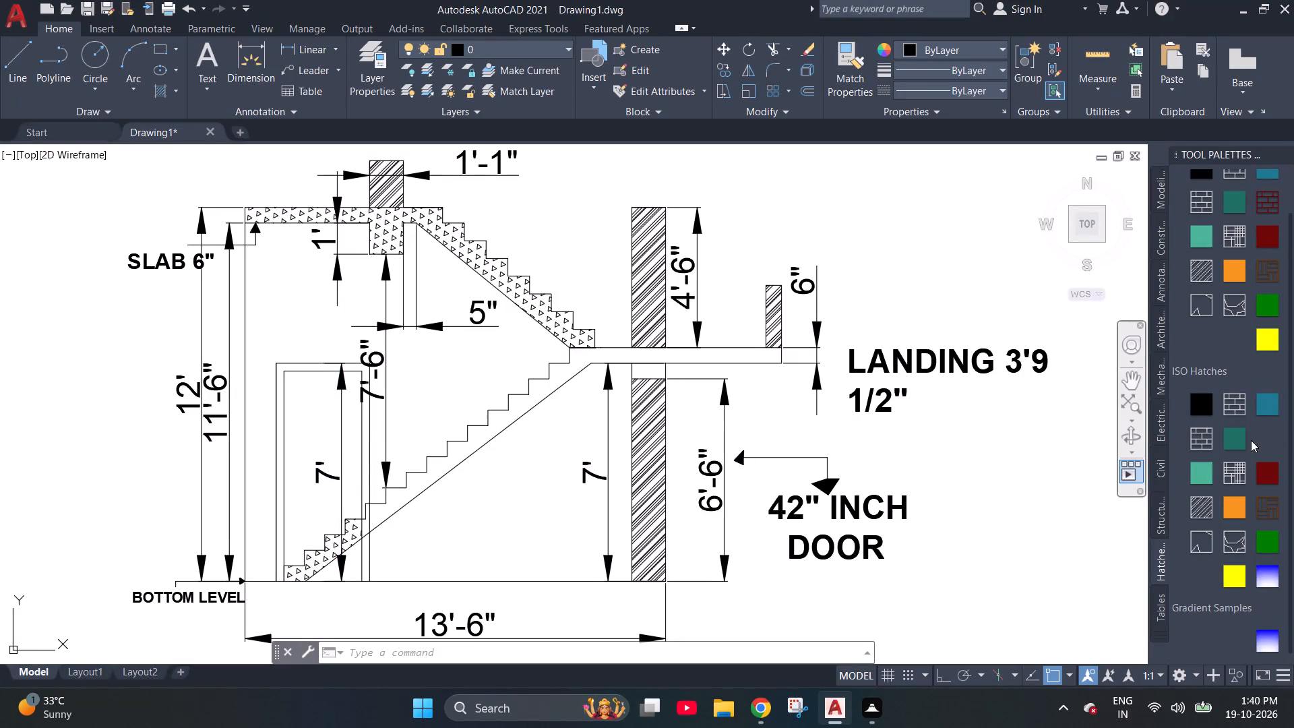
Fill the door frame's outer band and its lower stretch below the stair flight with the black solid ISO hatch.
click(1192, 407)
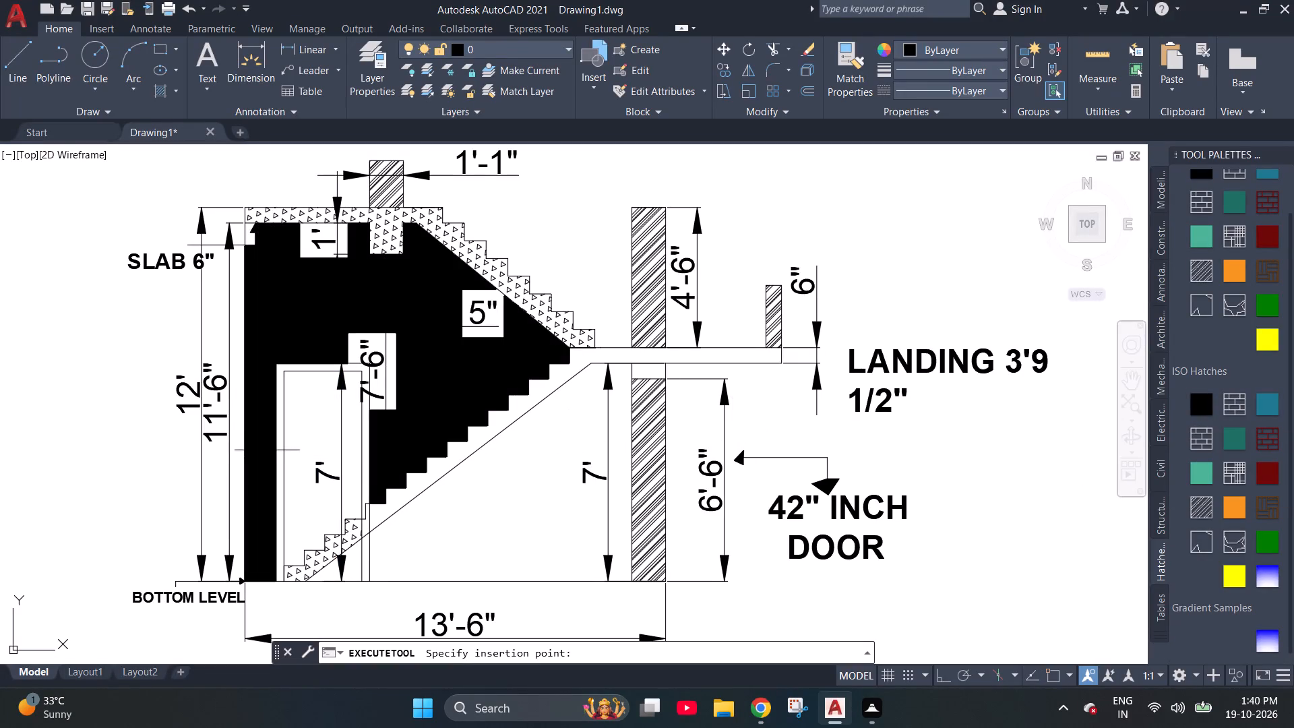
click(280, 427)
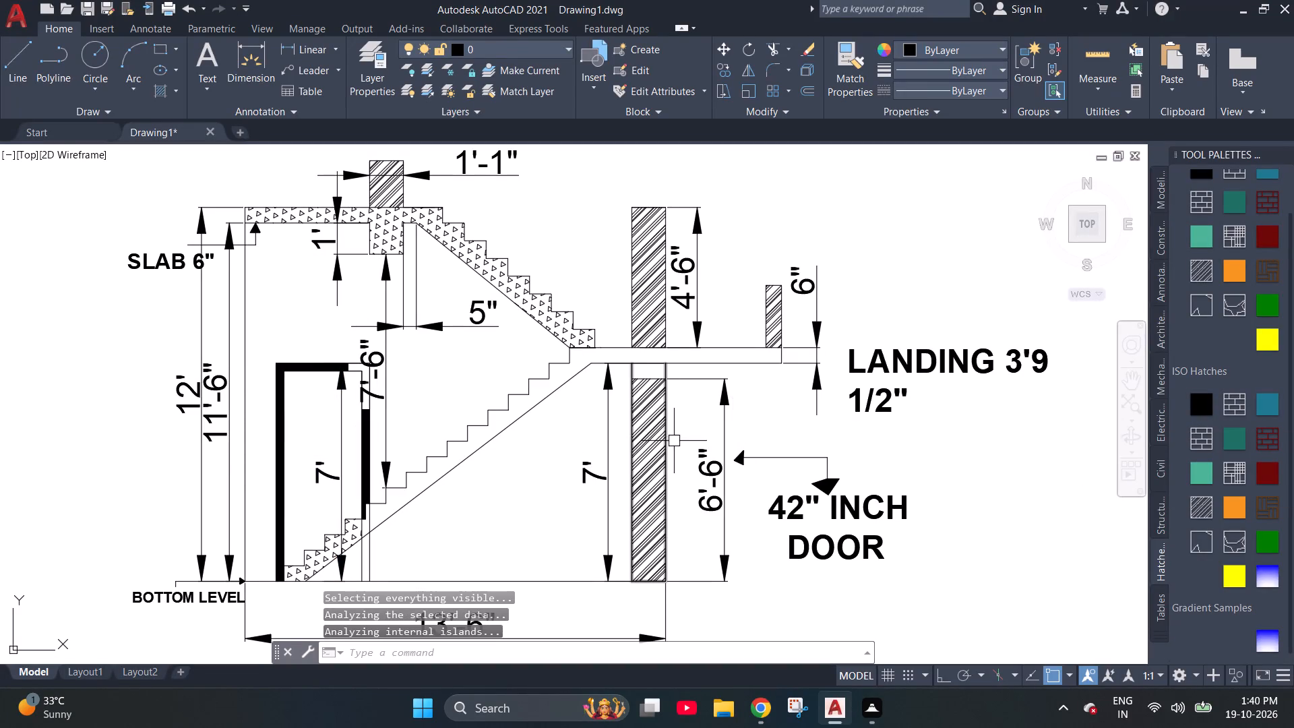
click(1202, 408)
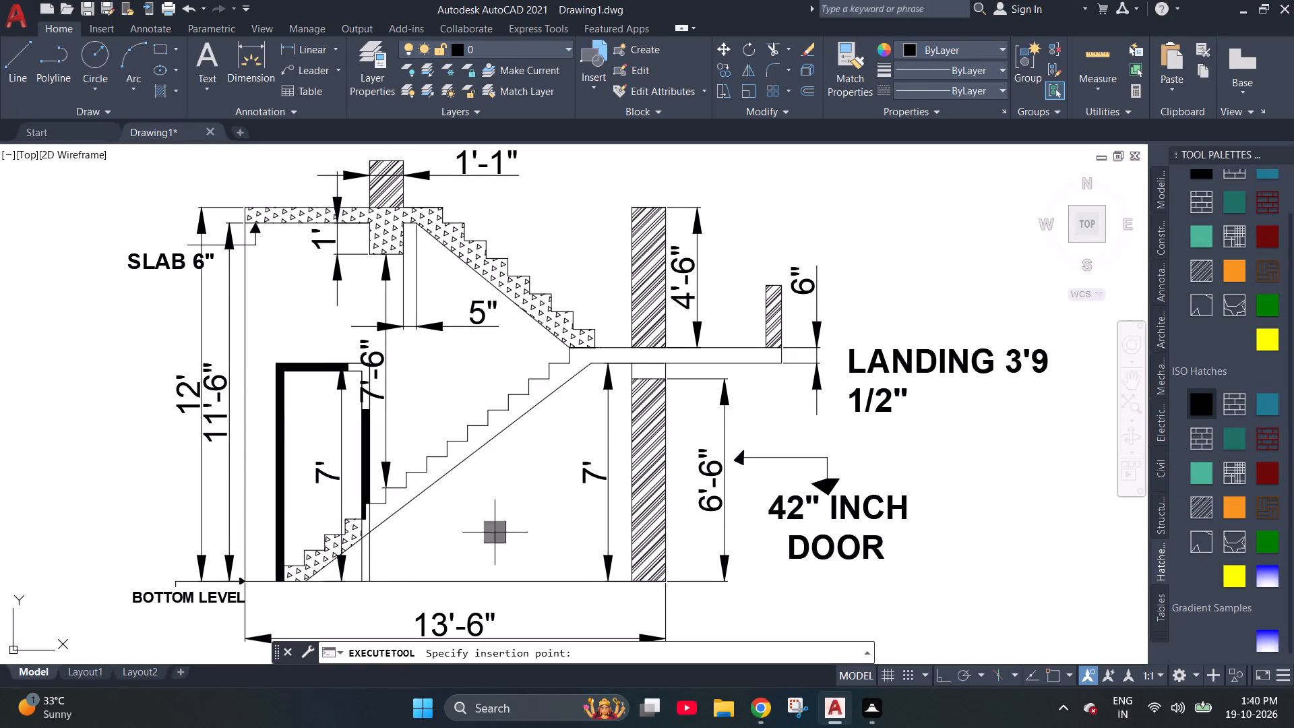
click(365, 557)
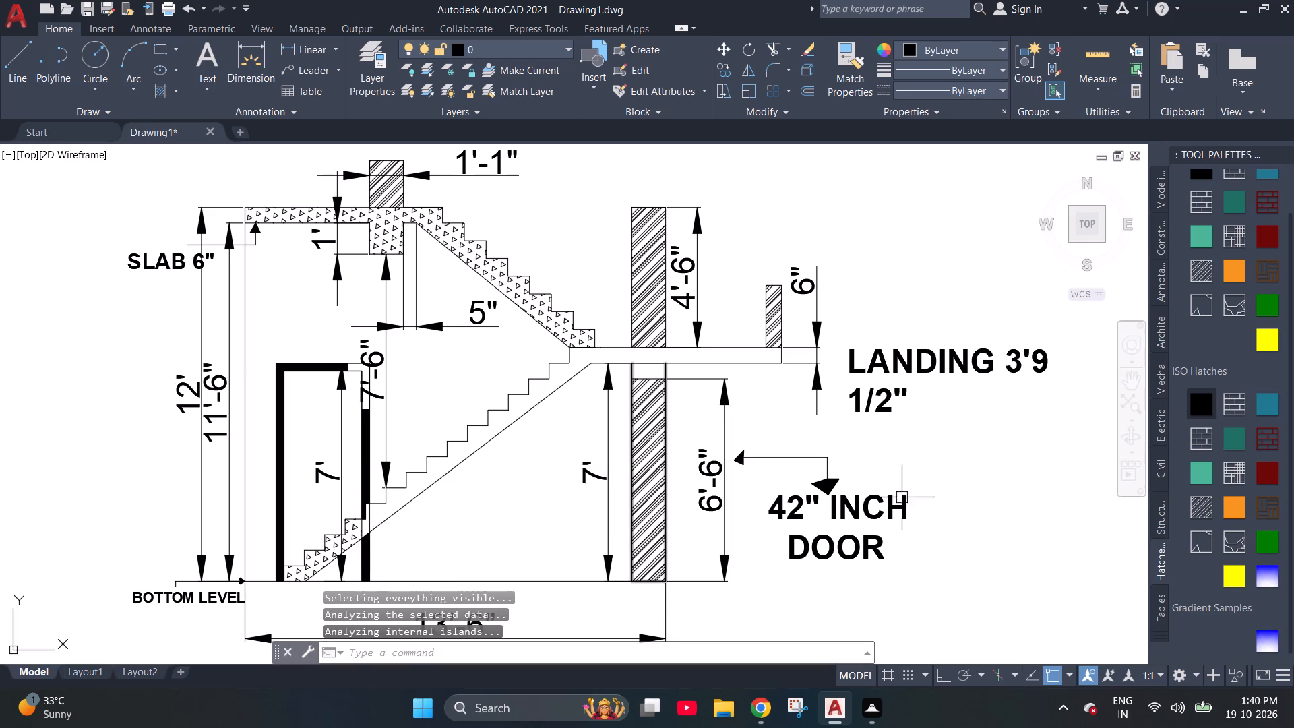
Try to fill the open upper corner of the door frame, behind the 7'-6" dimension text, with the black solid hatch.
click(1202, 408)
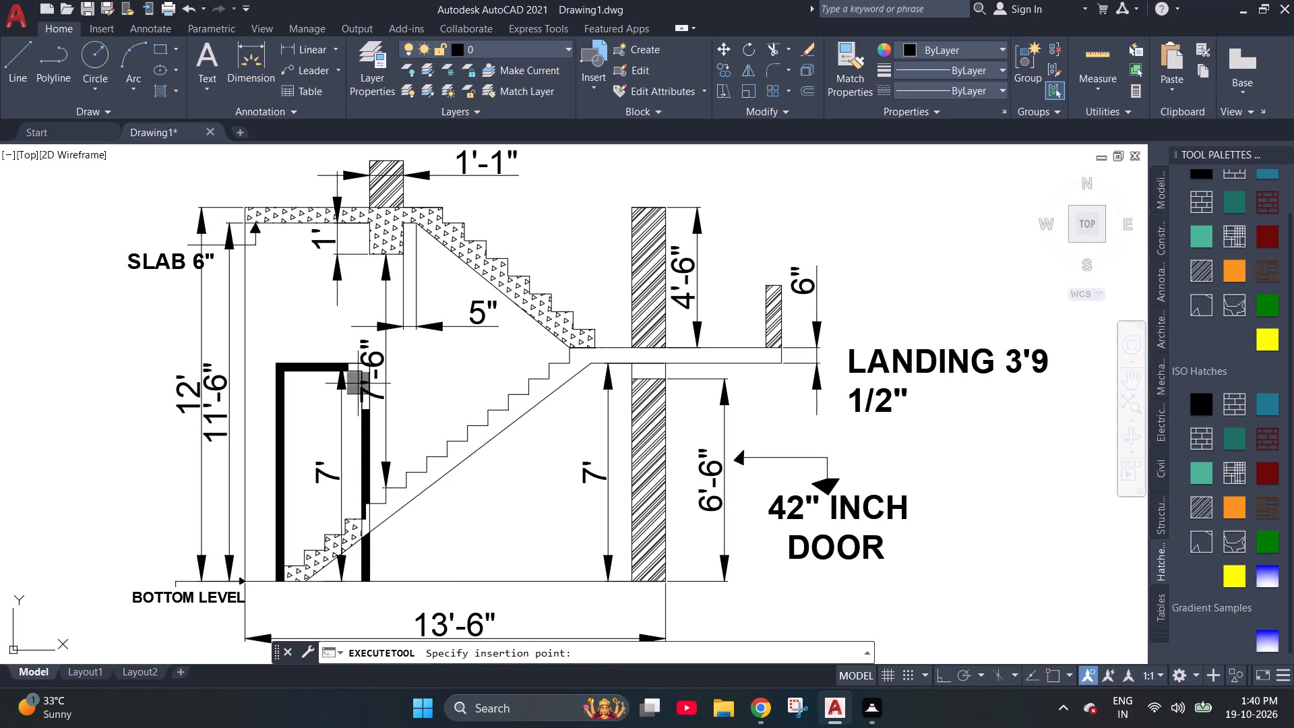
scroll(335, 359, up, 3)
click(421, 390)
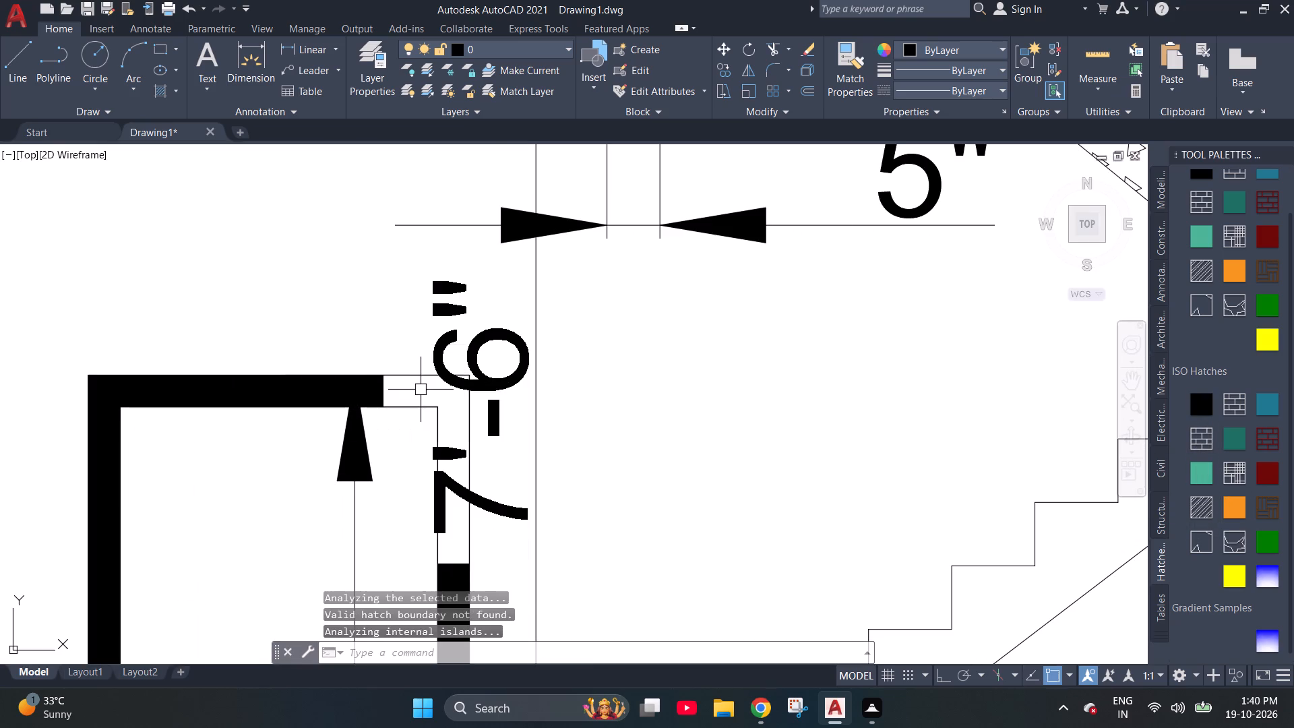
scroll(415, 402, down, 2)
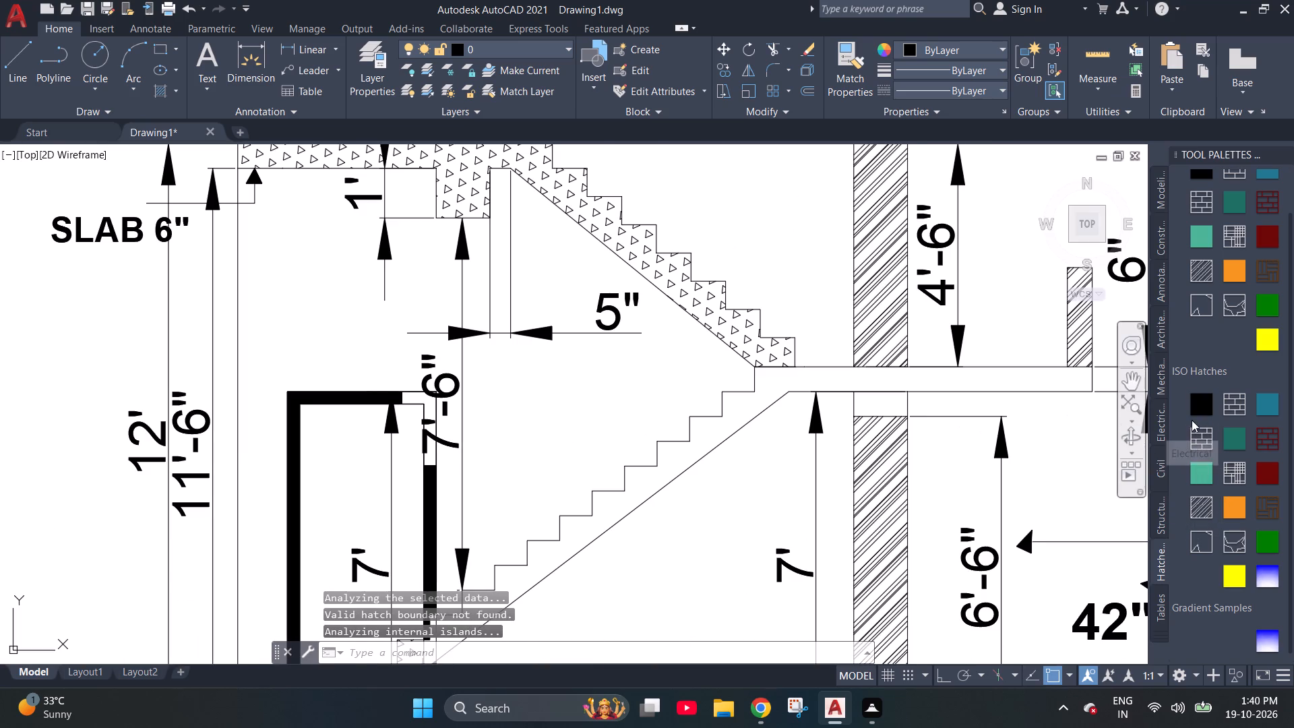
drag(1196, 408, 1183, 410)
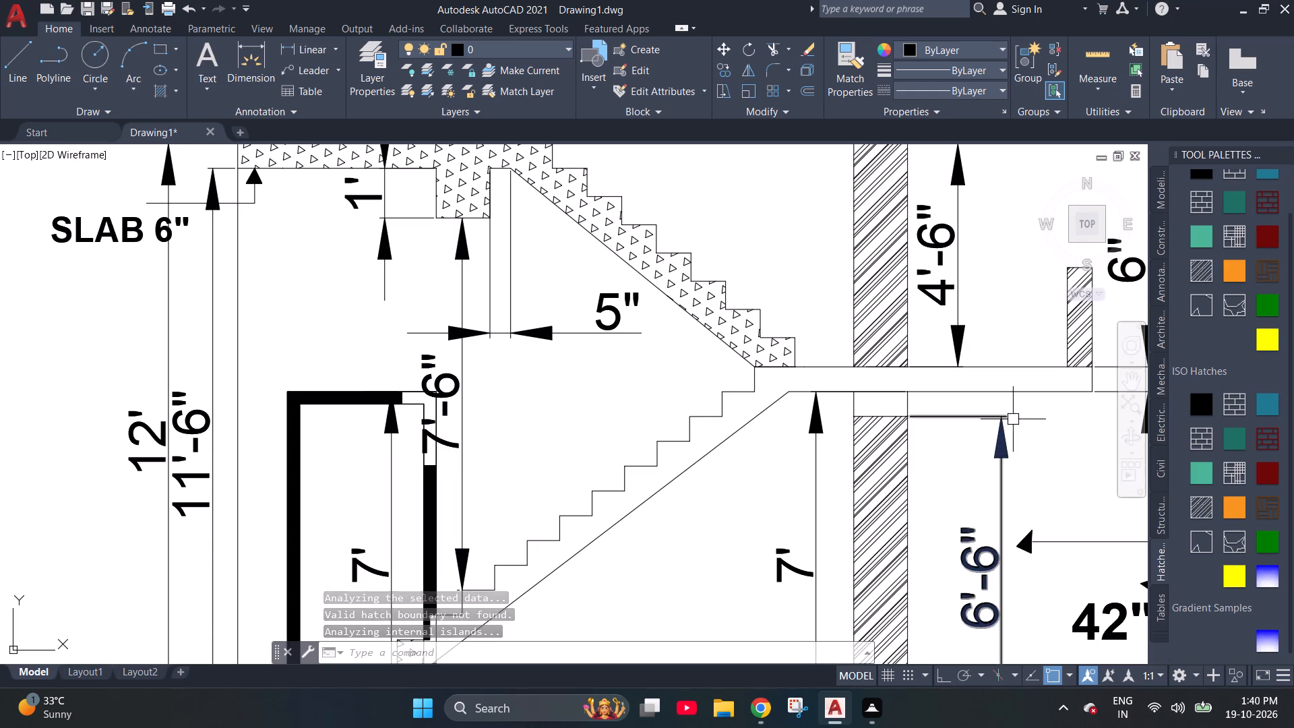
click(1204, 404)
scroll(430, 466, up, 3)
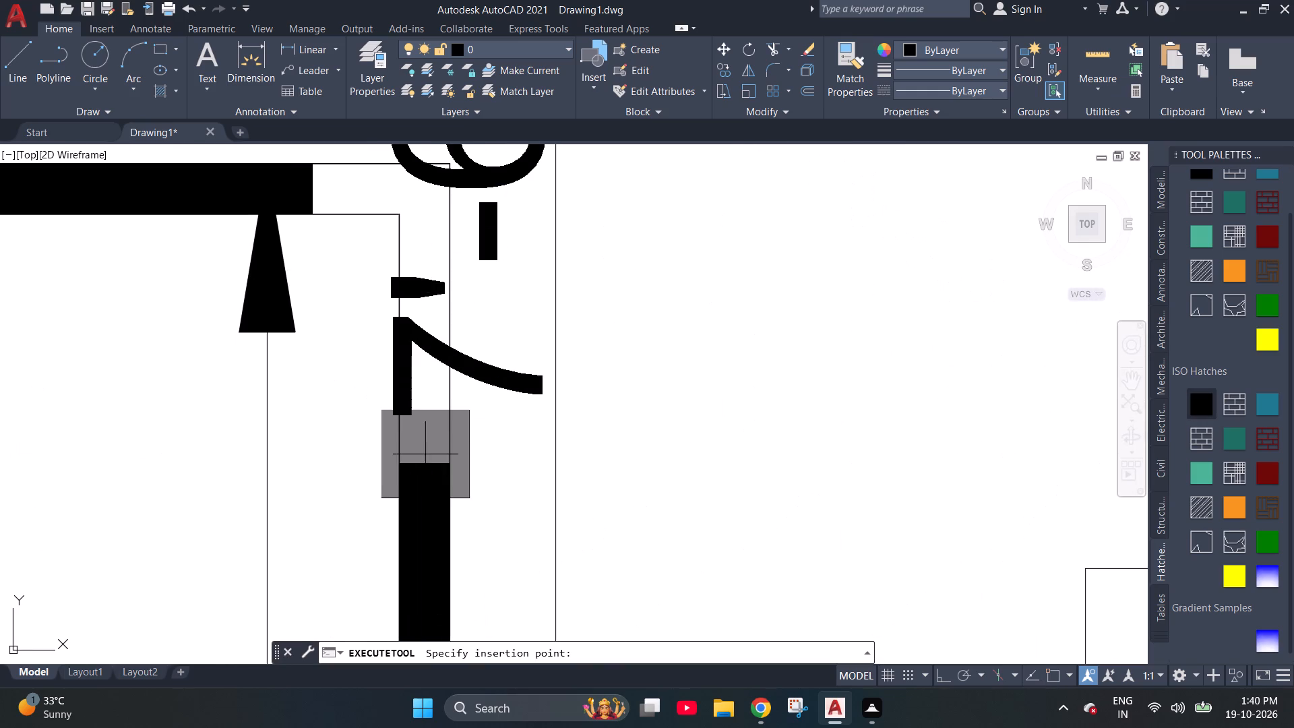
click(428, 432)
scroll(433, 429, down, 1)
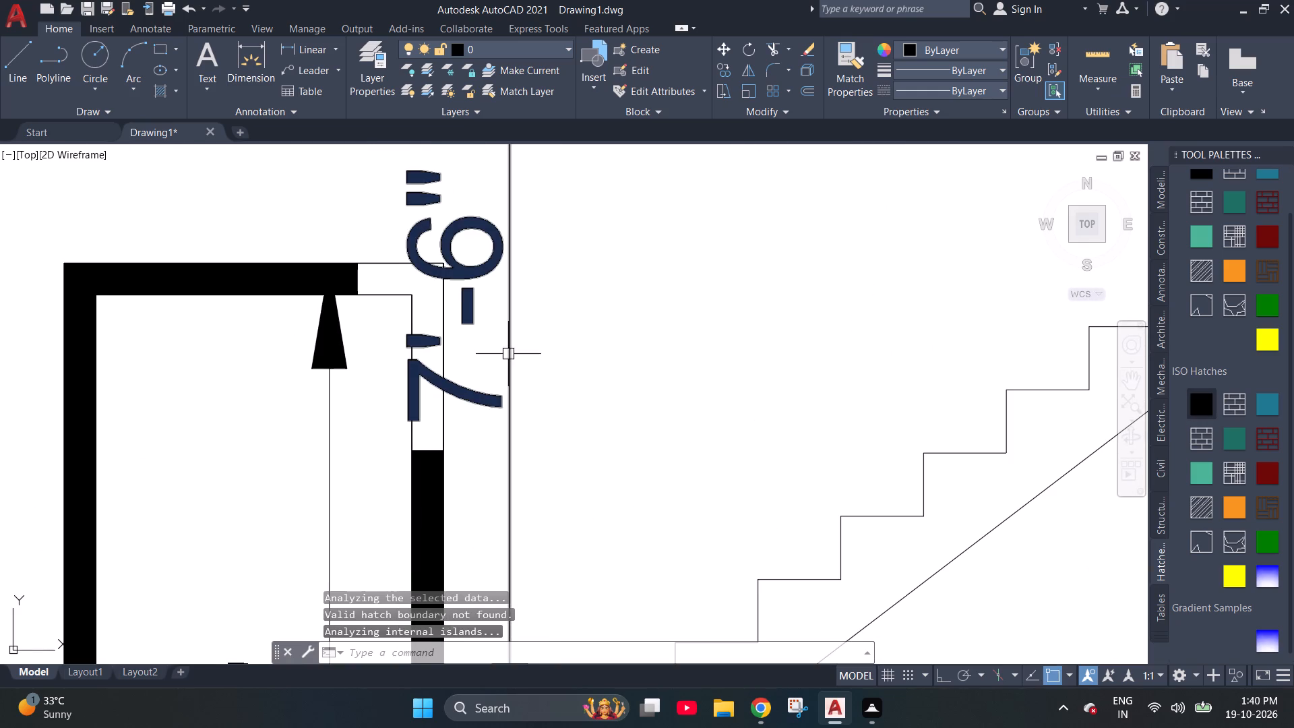
Shift the 7'-6" vertical dimension and its text slightly rightward, clear of the door frame.
click(508, 354)
click(458, 292)
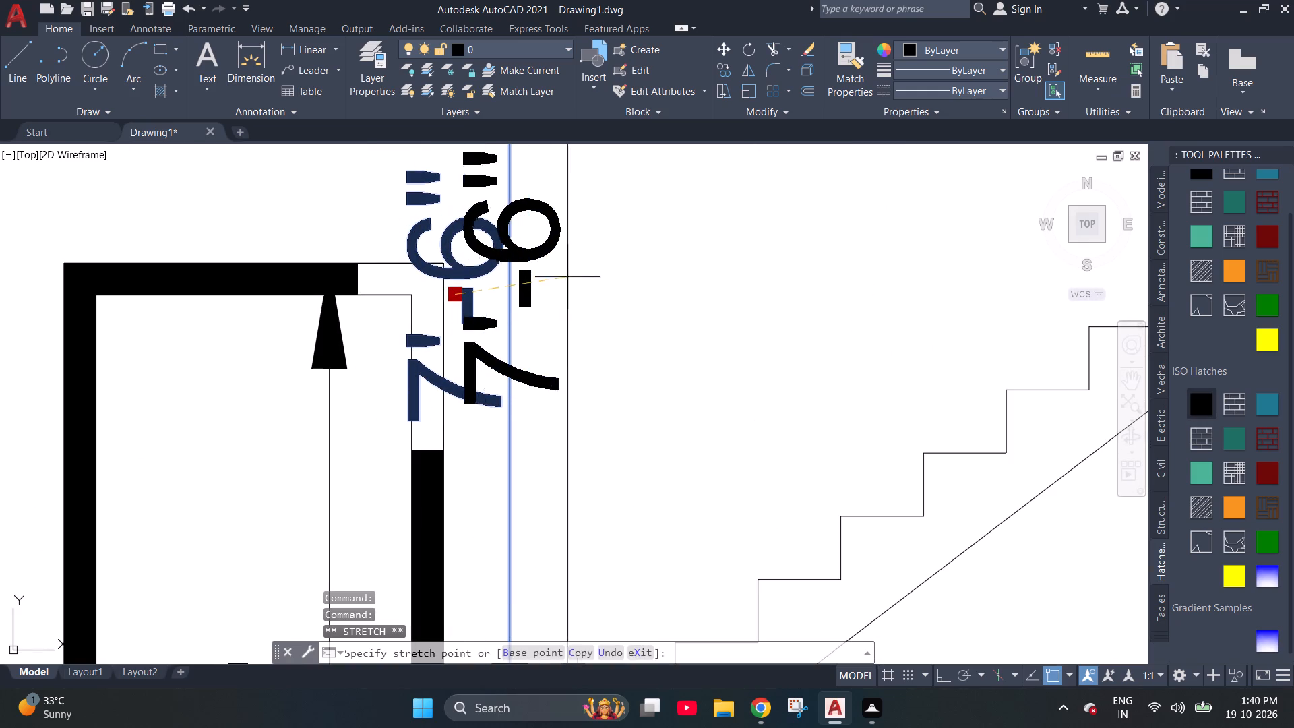
scroll(606, 301, down, 3)
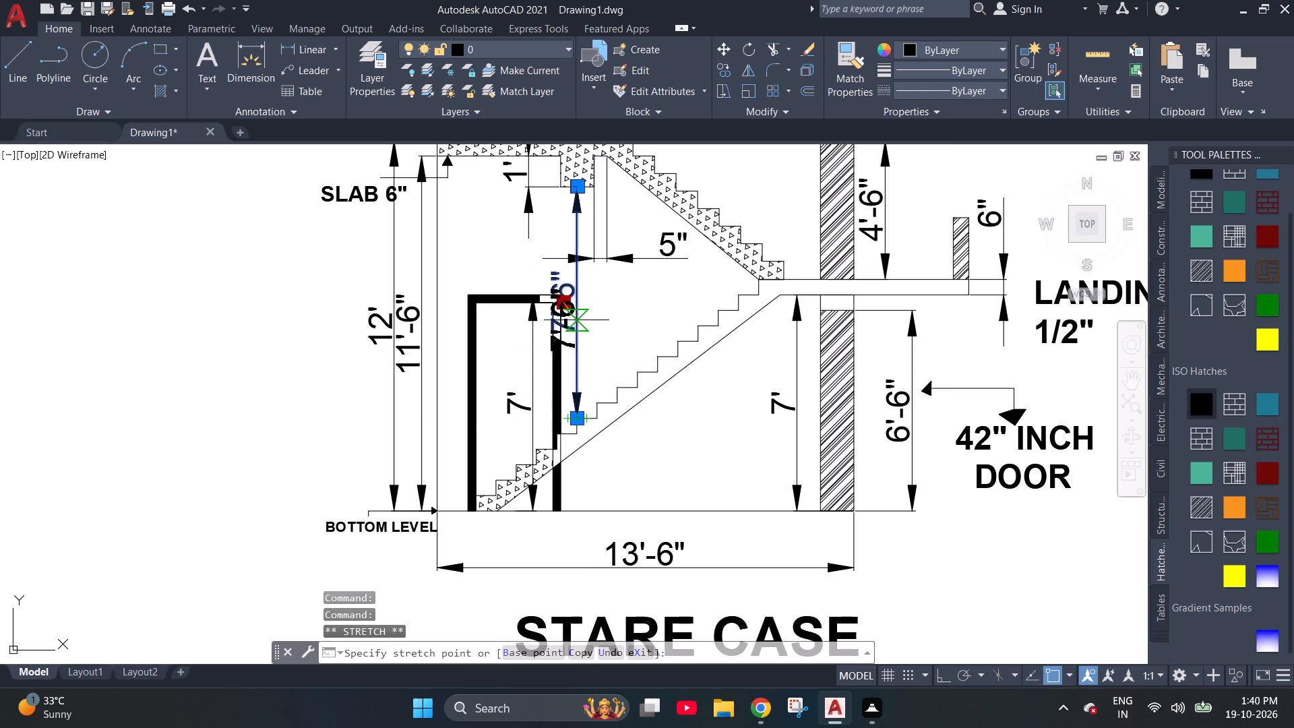
click(587, 320)
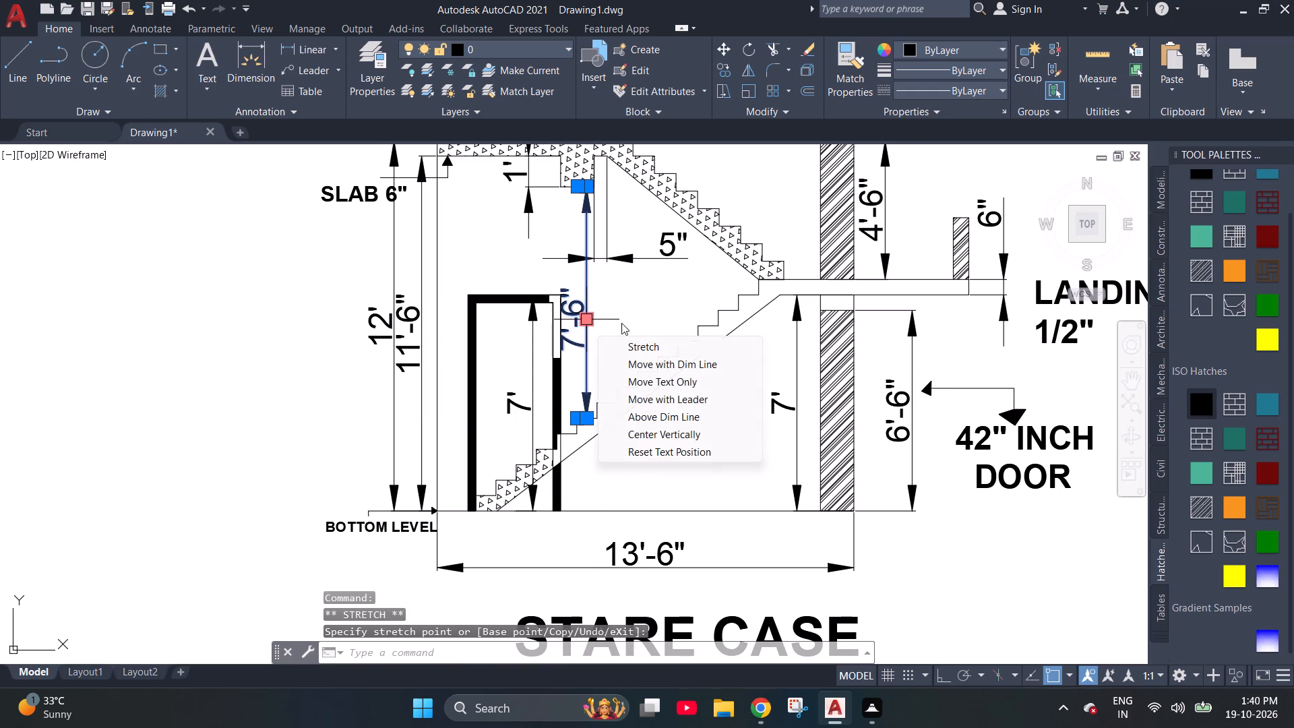
Fill the remaining open upper corner of the door frame with the black solid ISO hatch.
scroll(538, 335, up, 3)
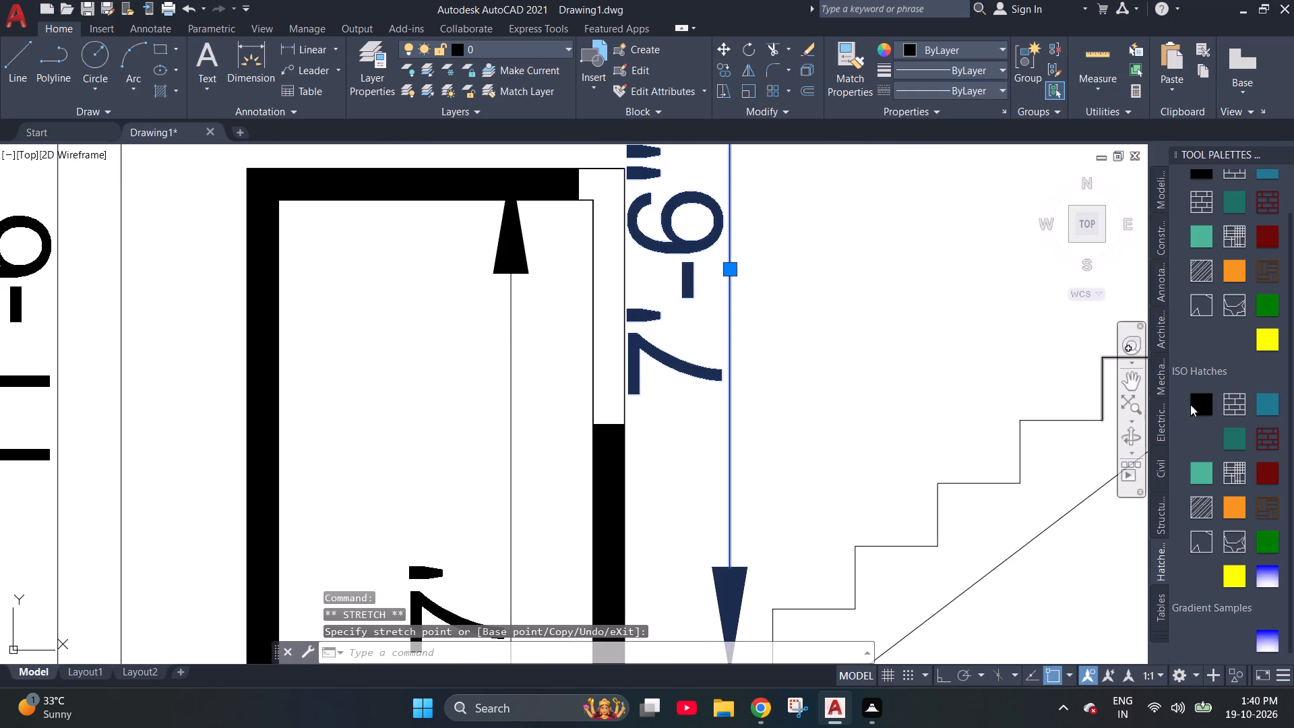
click(1209, 400)
click(612, 293)
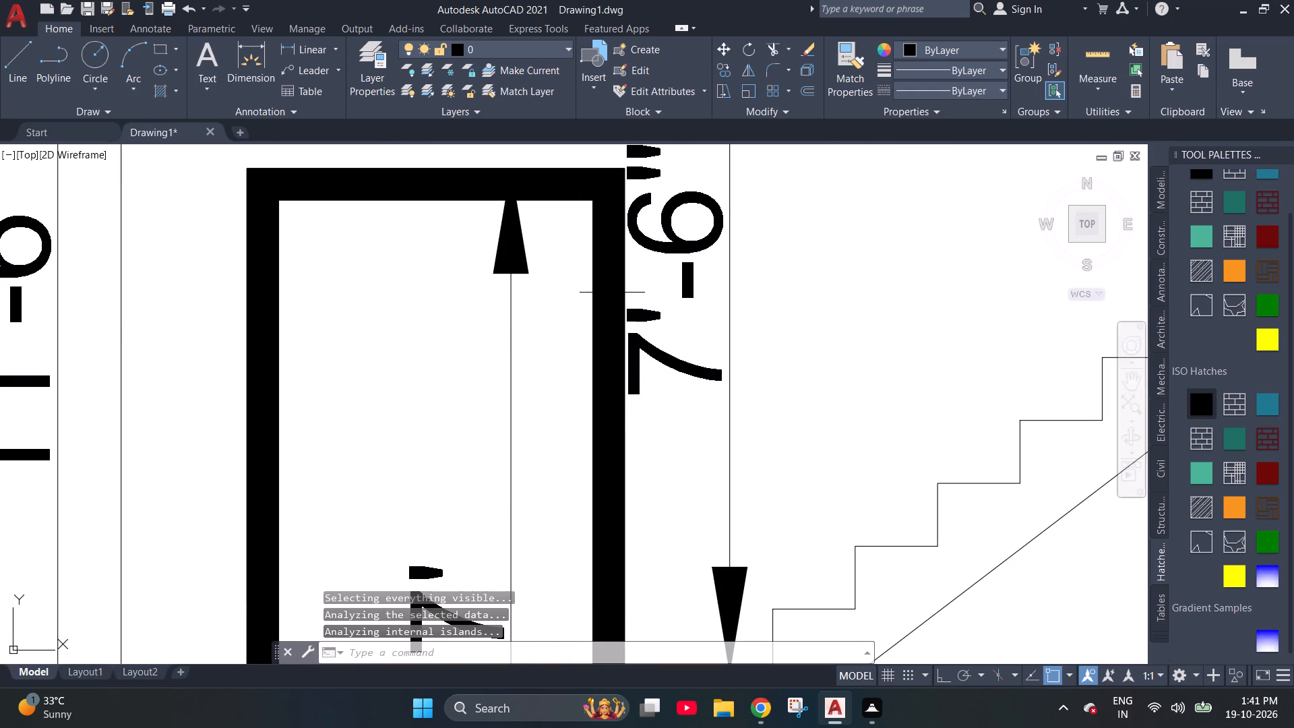
Hatch the open gap in the tall wall, between the landing slab and the door opening's top, with the Steel ISO hatch.
scroll(530, 285, down, 3)
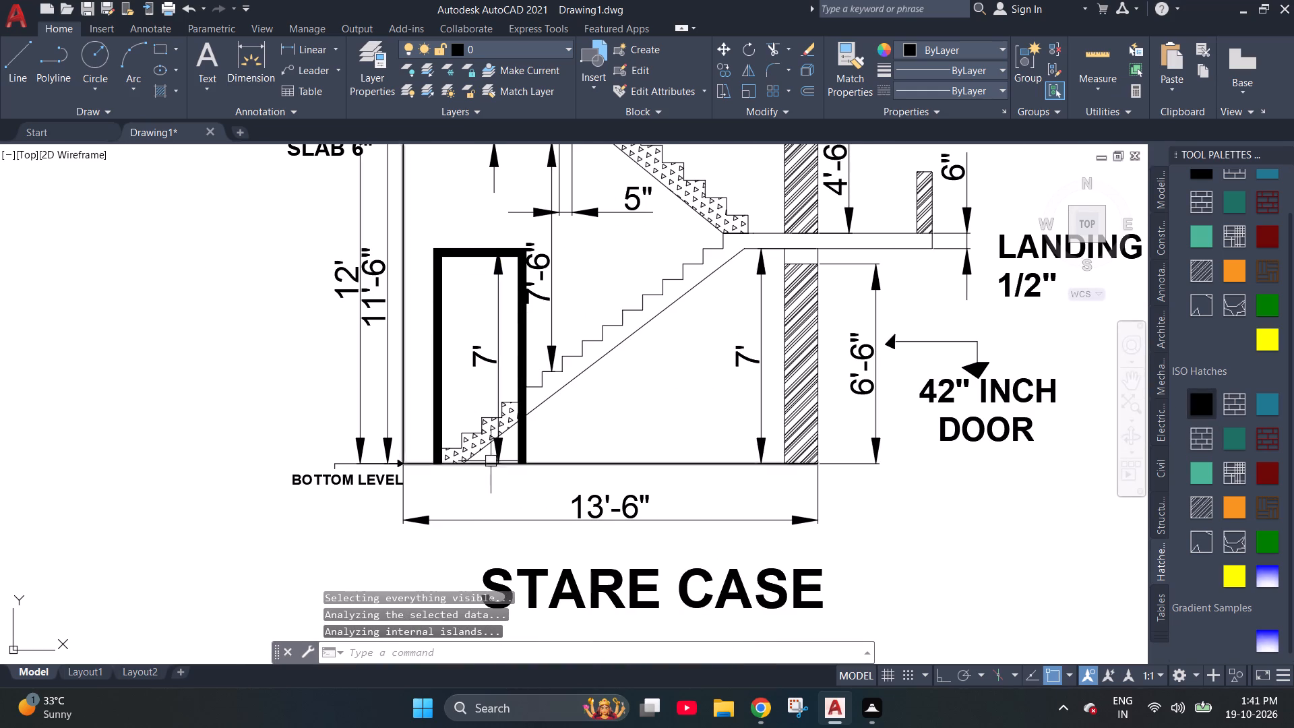
scroll(486, 460, down, 1)
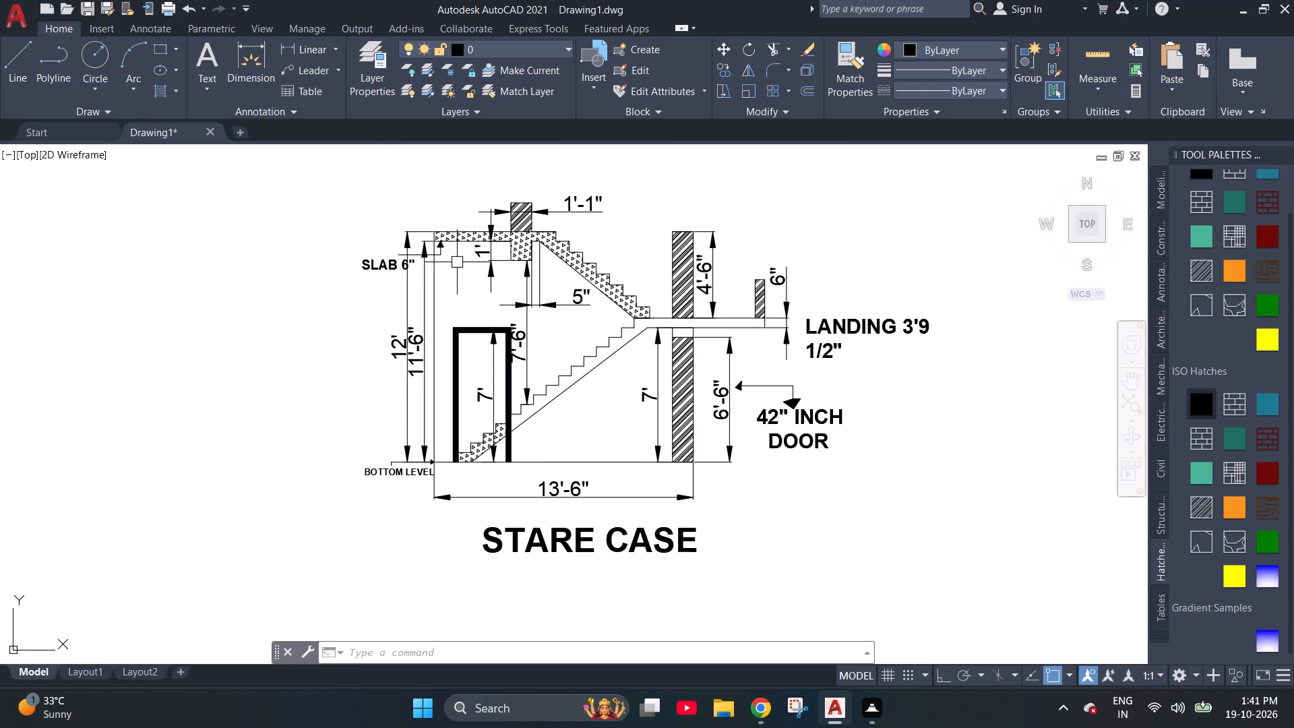
scroll(505, 225, up, 2)
scroll(506, 231, down, 1)
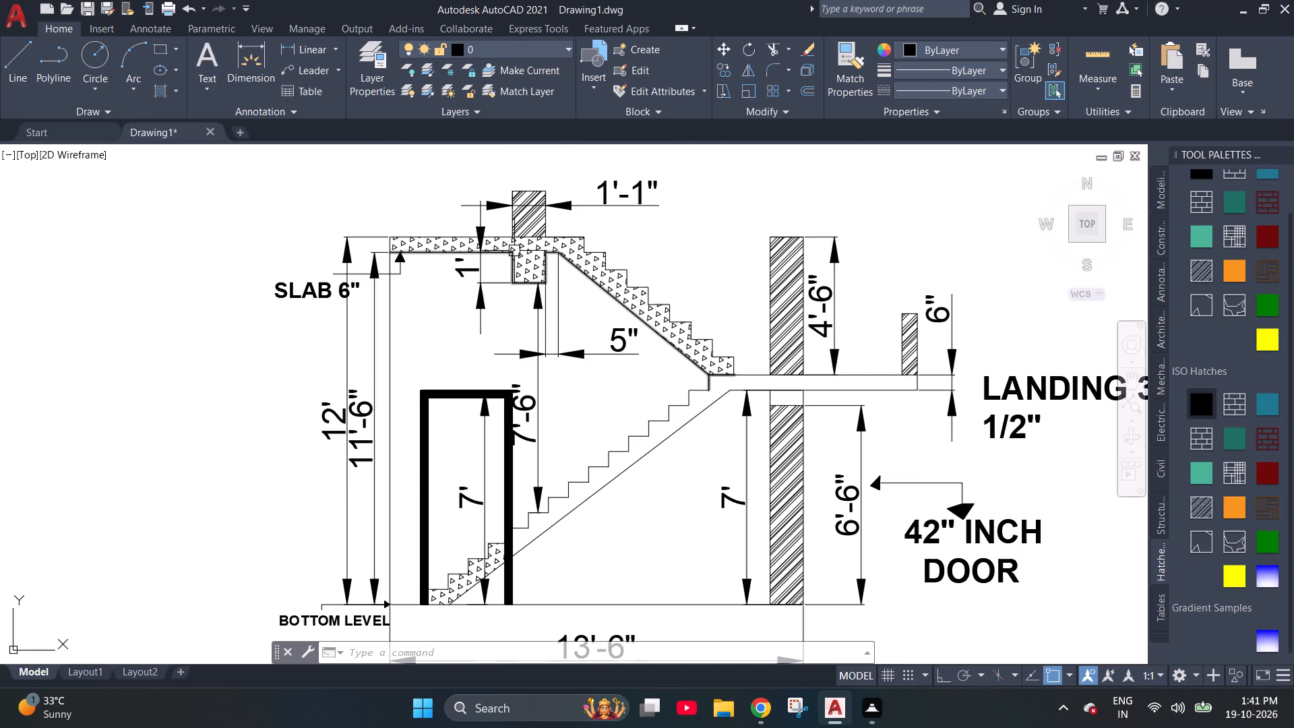
scroll(803, 404, up, 1)
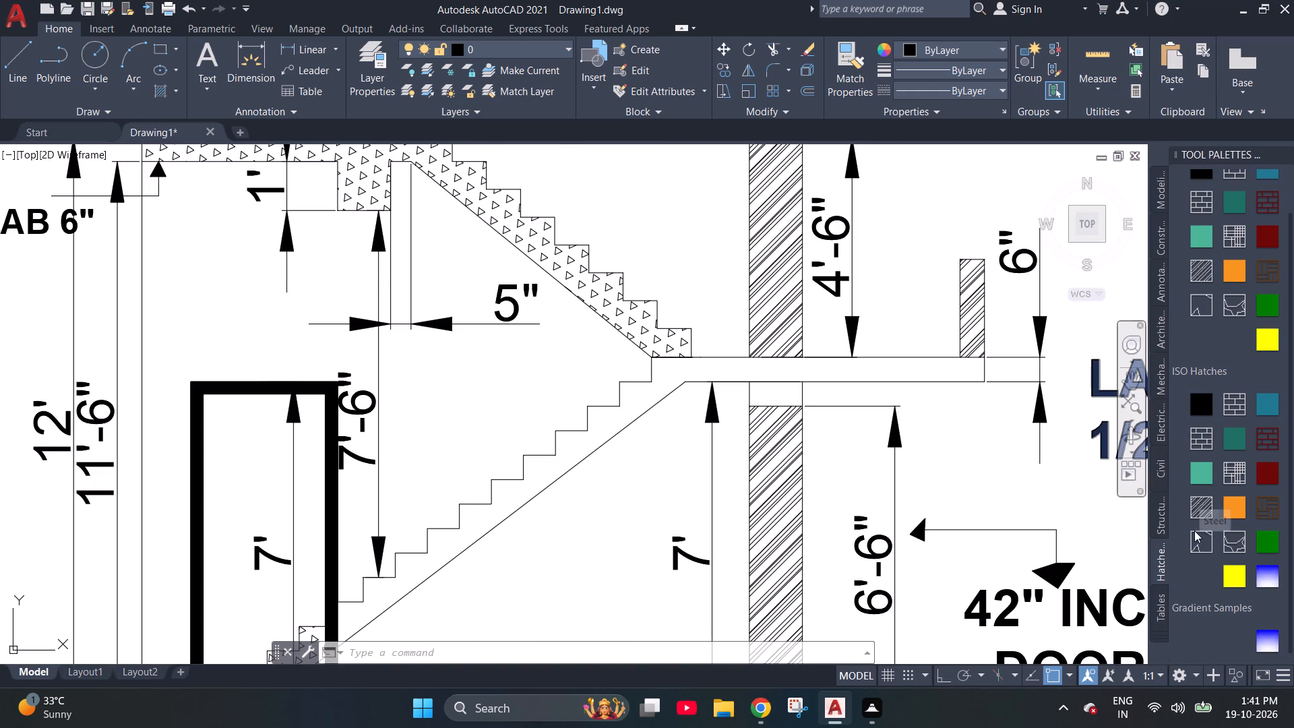
click(1198, 511)
click(762, 392)
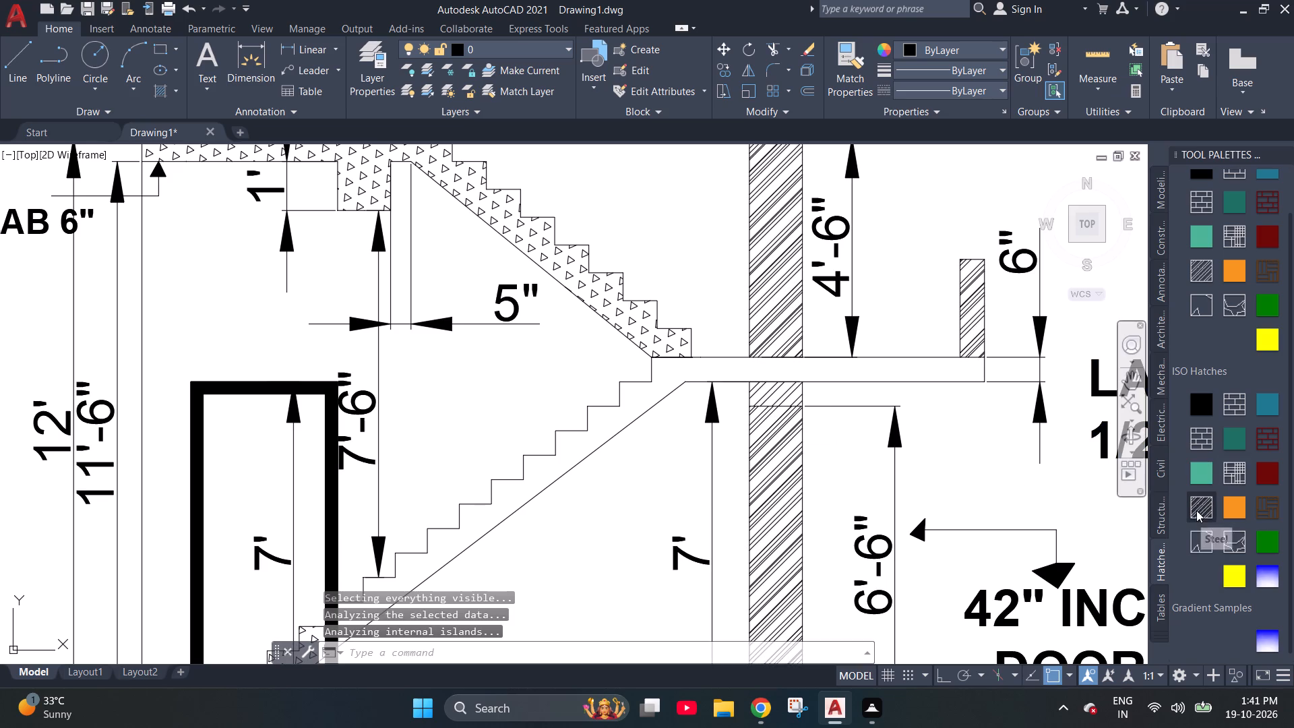
drag(1198, 508, 1191, 508)
click(770, 392)
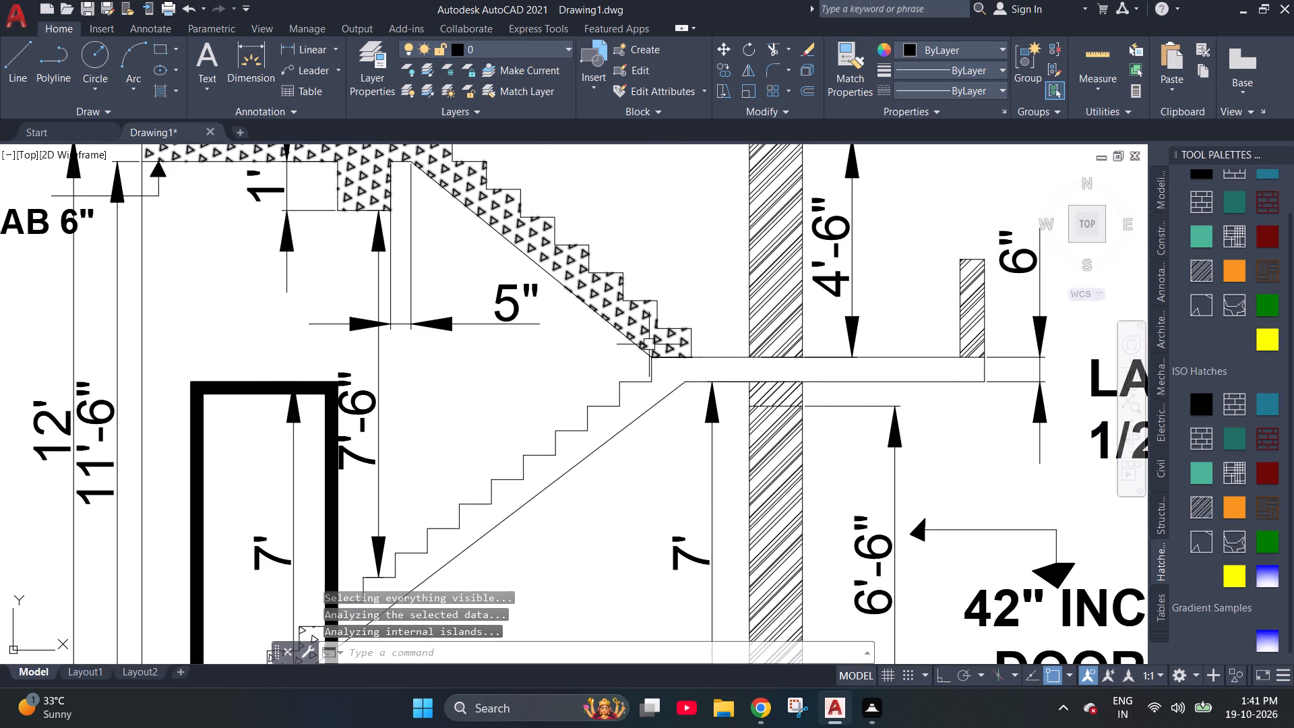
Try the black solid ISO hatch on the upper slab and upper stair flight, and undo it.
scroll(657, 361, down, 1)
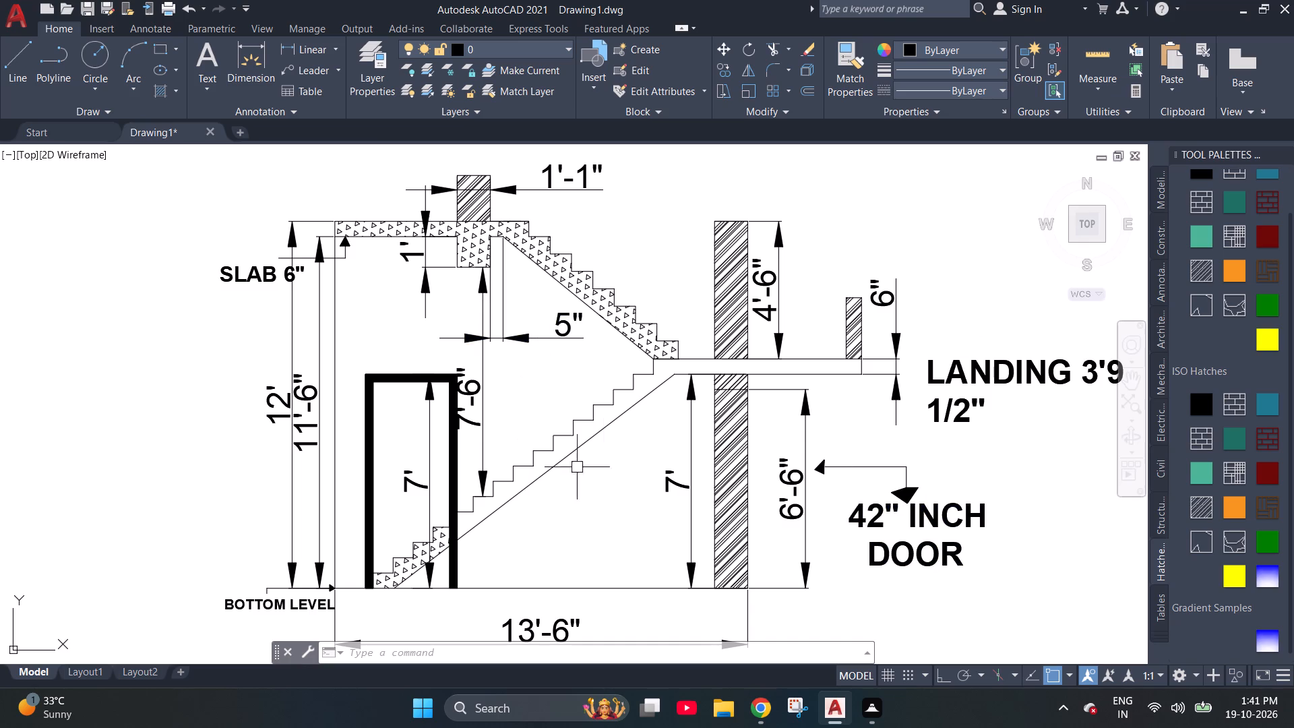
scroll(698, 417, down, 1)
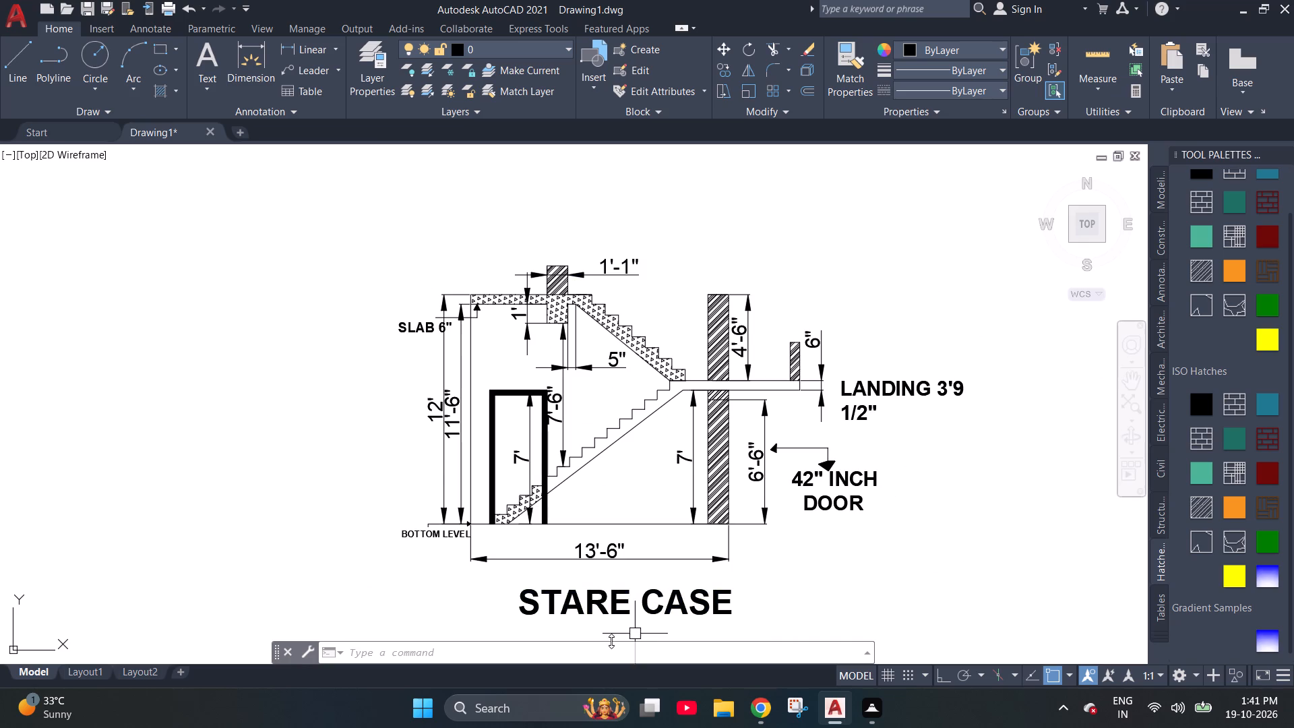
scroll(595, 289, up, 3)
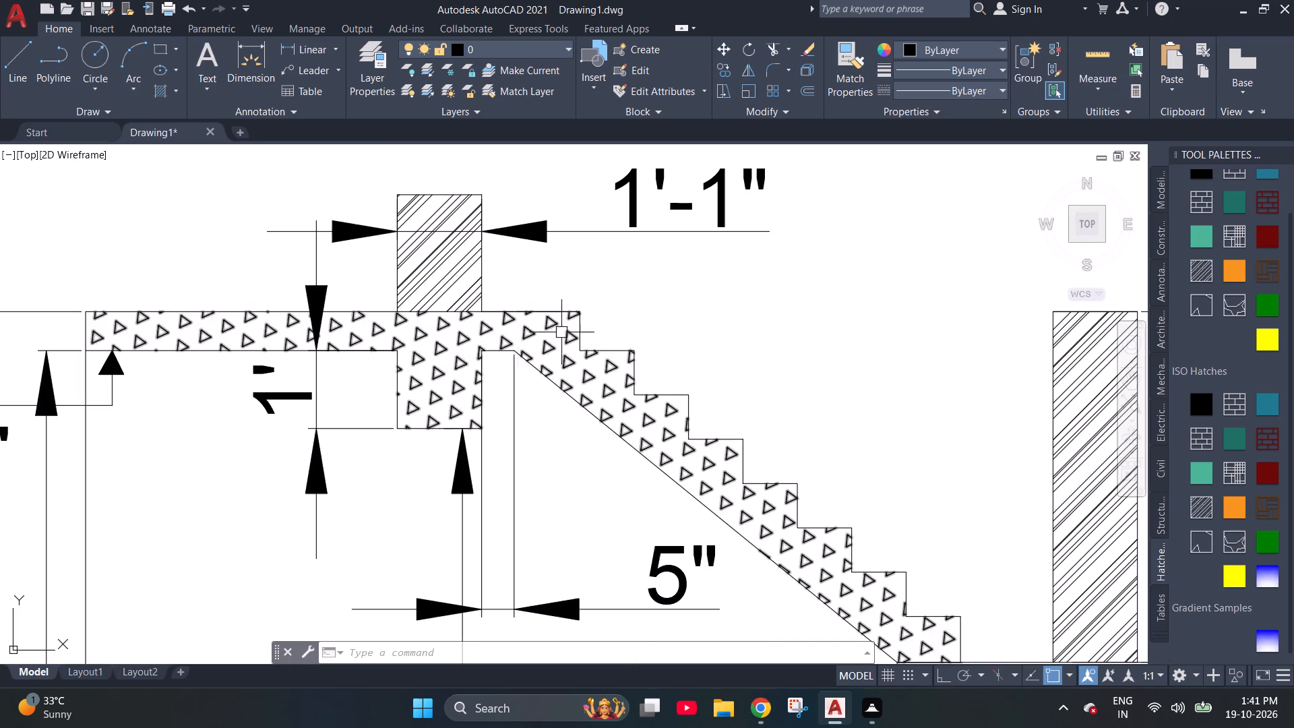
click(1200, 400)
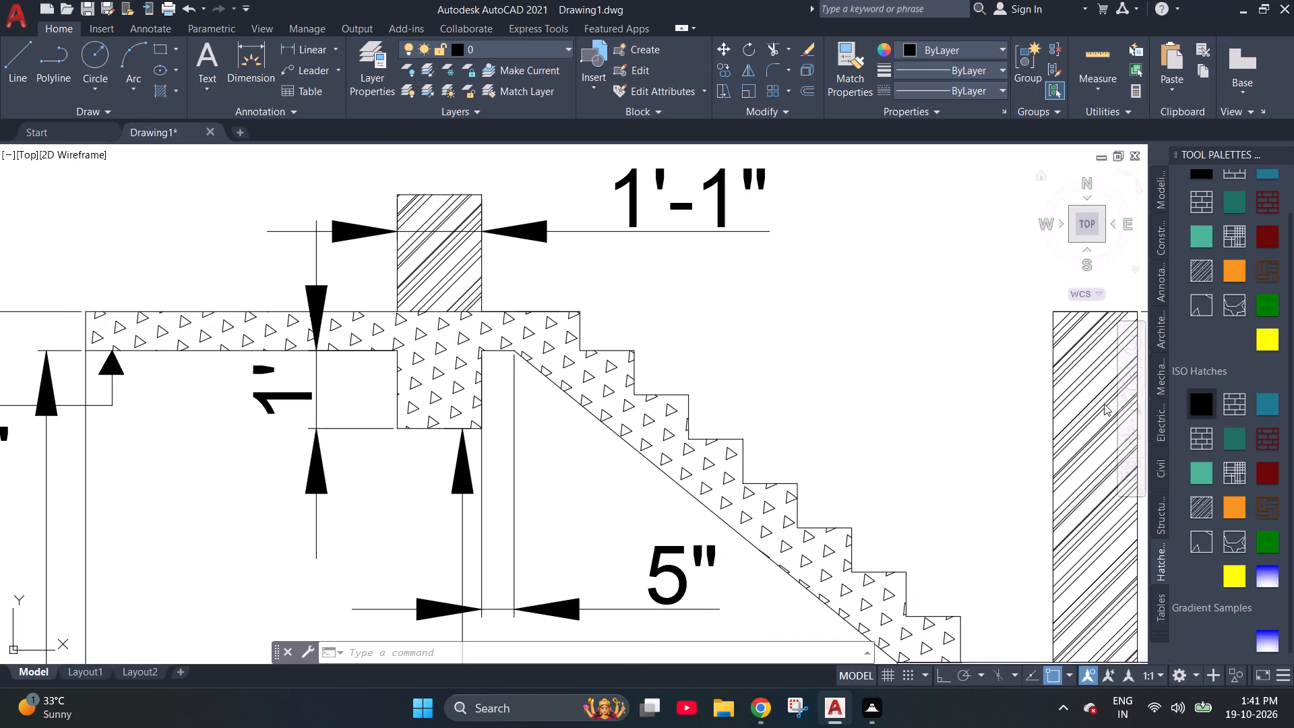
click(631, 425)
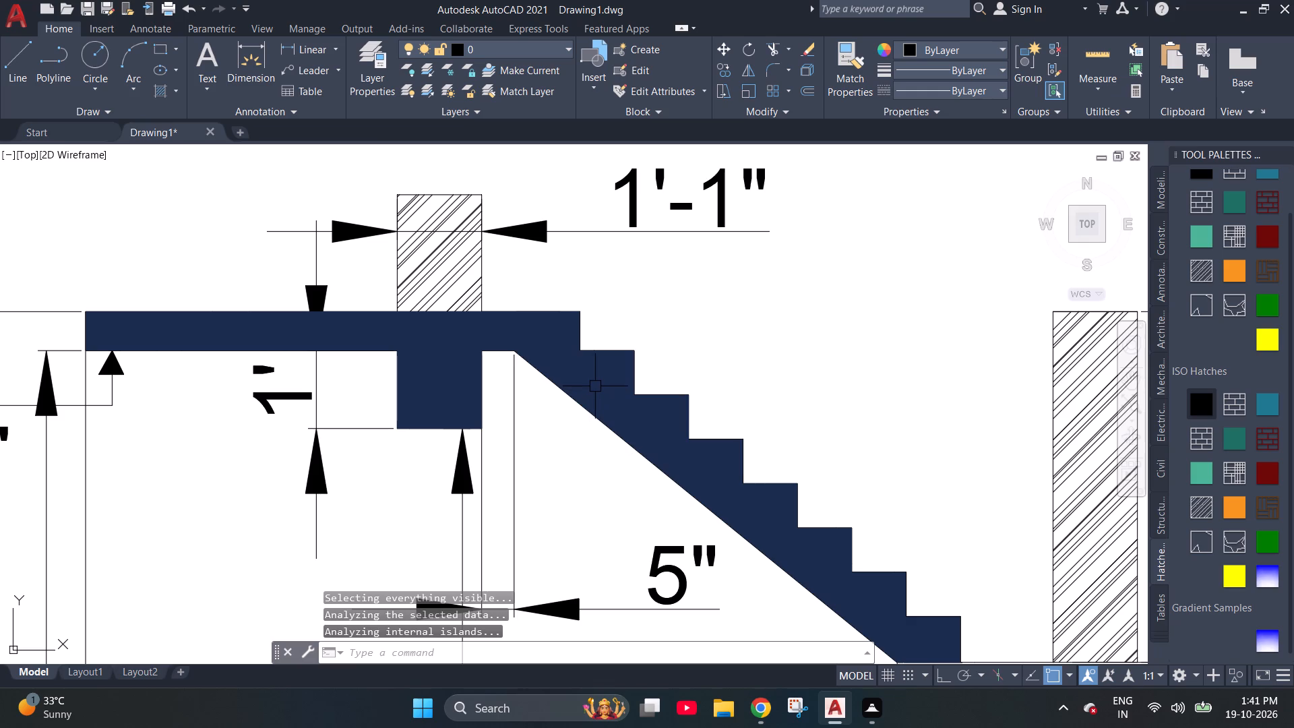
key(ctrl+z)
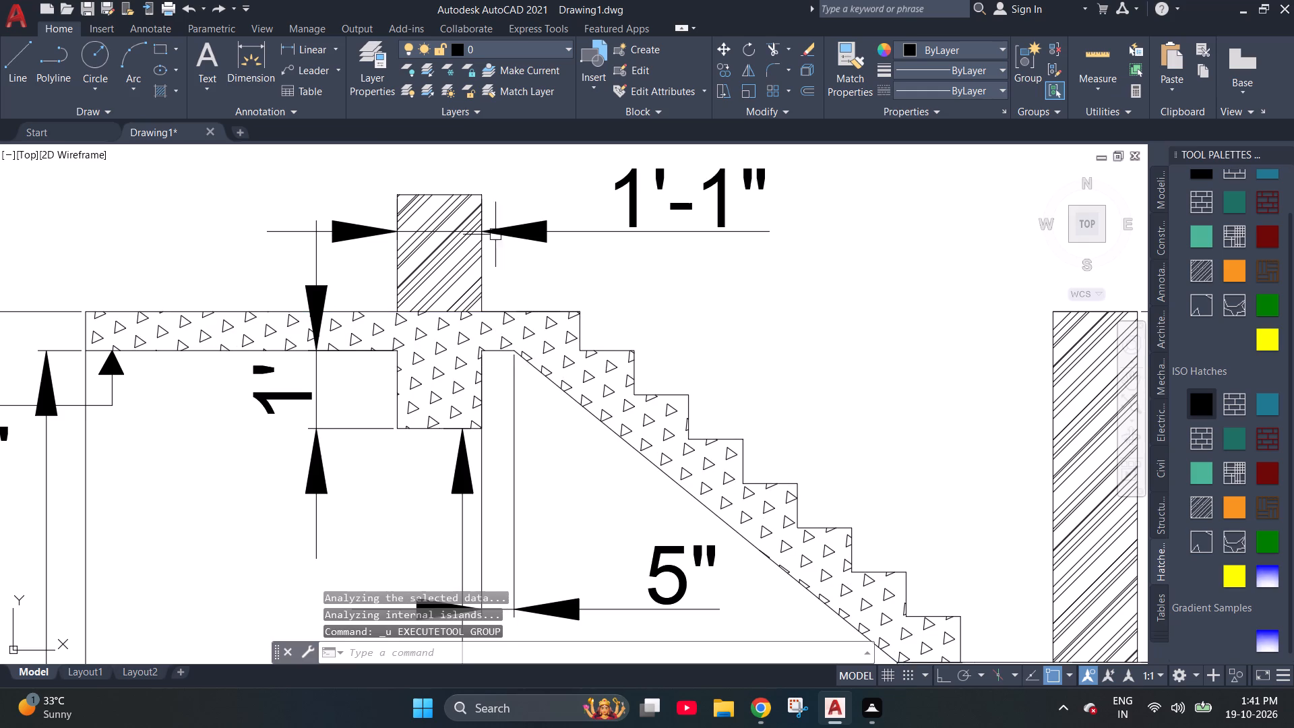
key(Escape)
Rebreak the landing label so LANDING 3' stands on the first line and 9 1/2" on the second.
scroll(471, 266, down, 2)
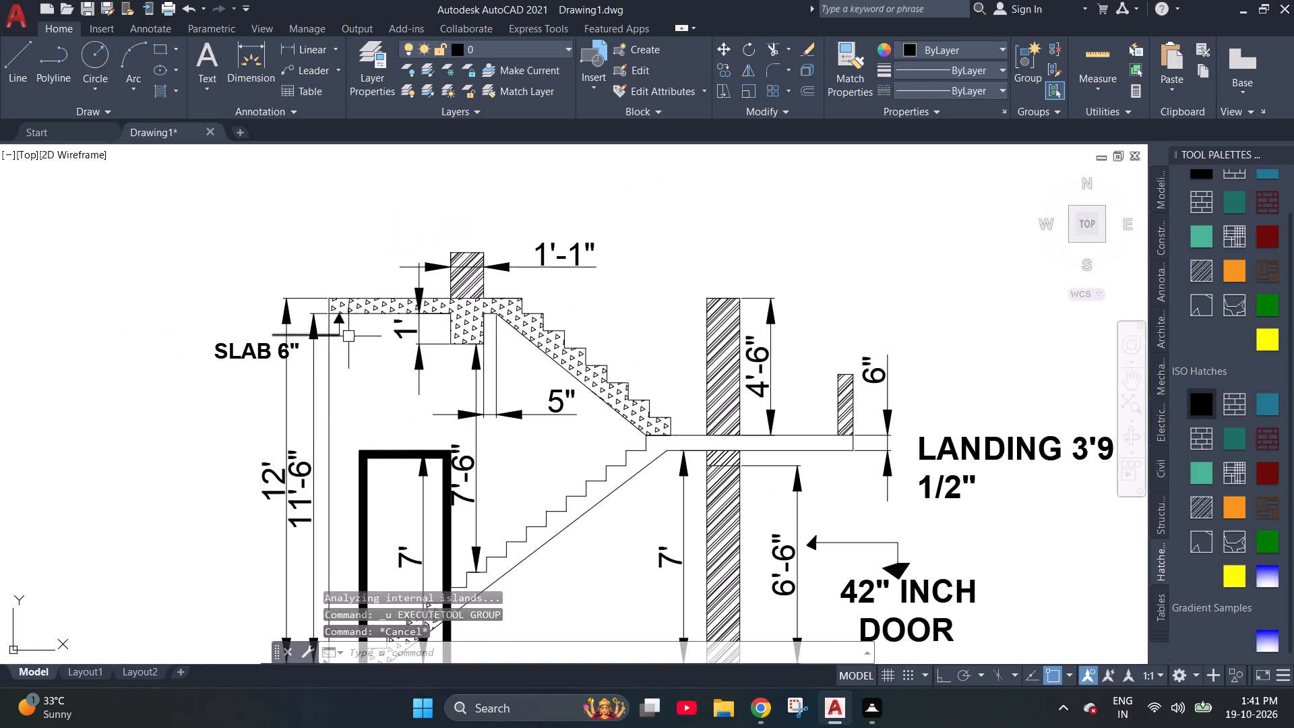
scroll(330, 320, down, 1)
scroll(790, 423, up, 2)
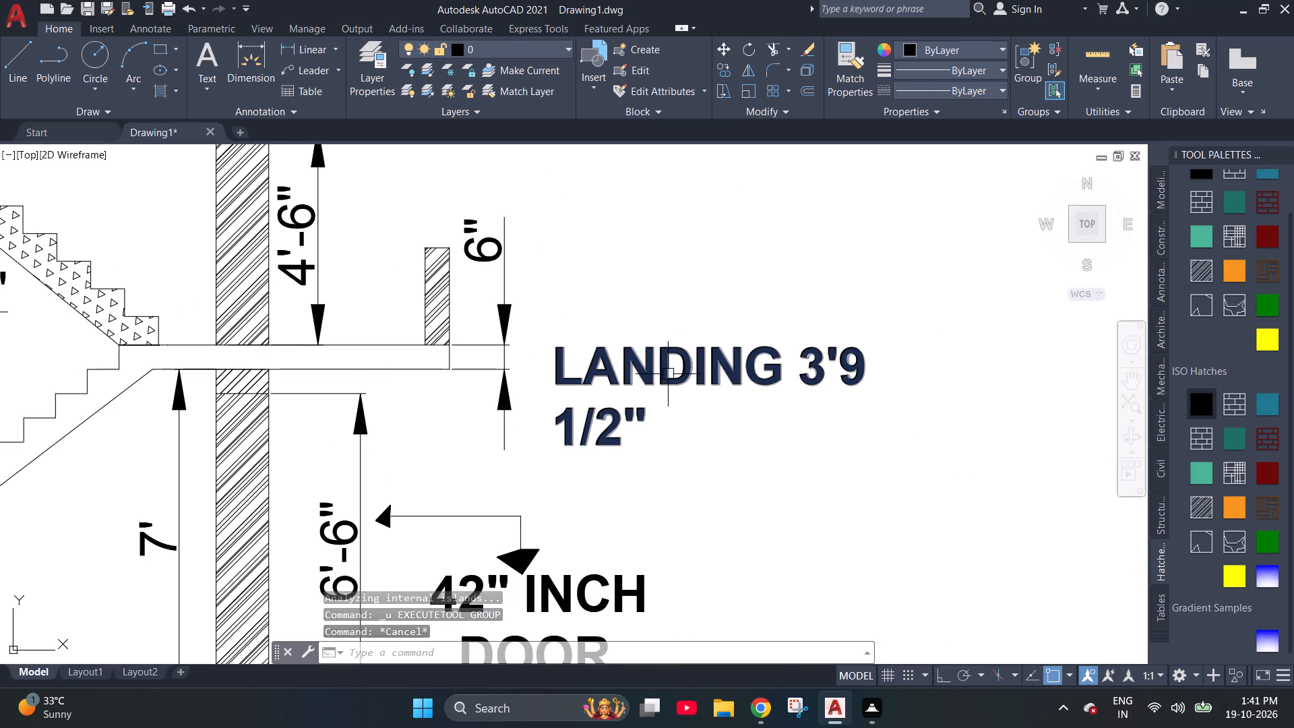
scroll(497, 360, down, 1)
double_click(596, 359)
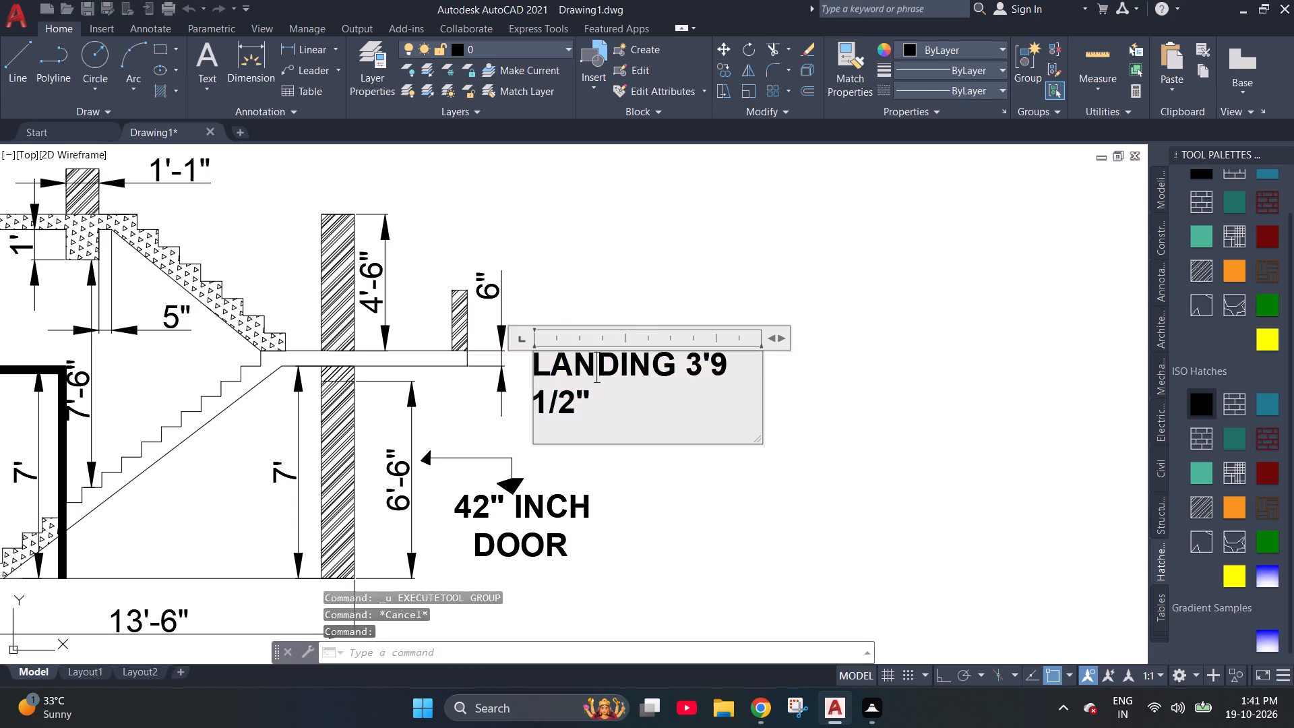
click(730, 374)
click(696, 366)
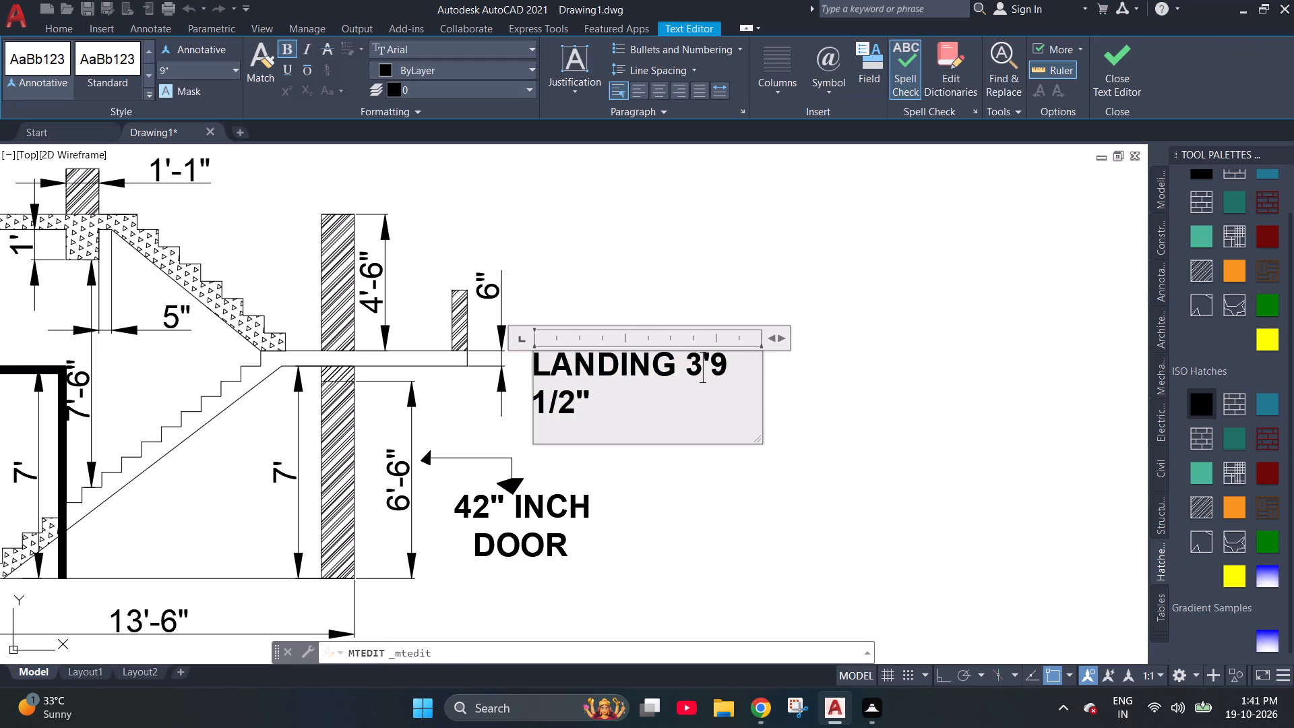
click(708, 363)
key(Return)
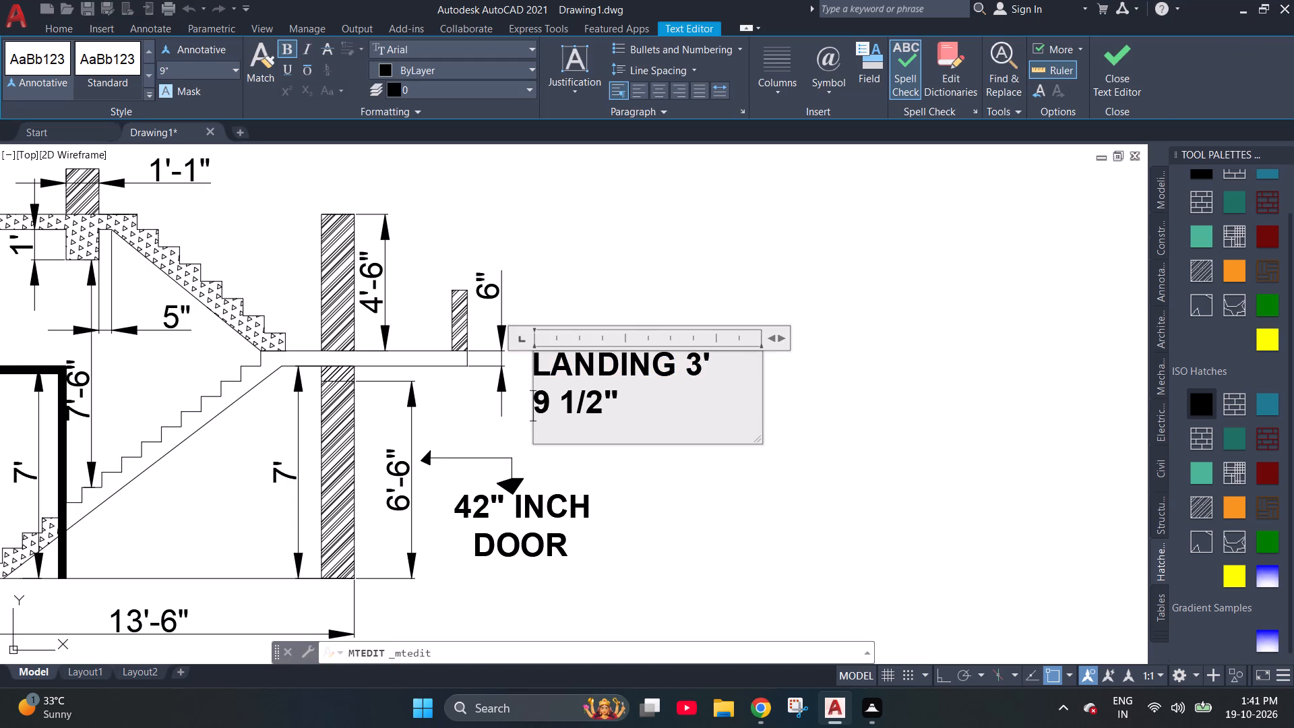
click(563, 398)
key(BackSpace)
click(606, 413)
key(space)
click(564, 404)
click(554, 405)
key(space)
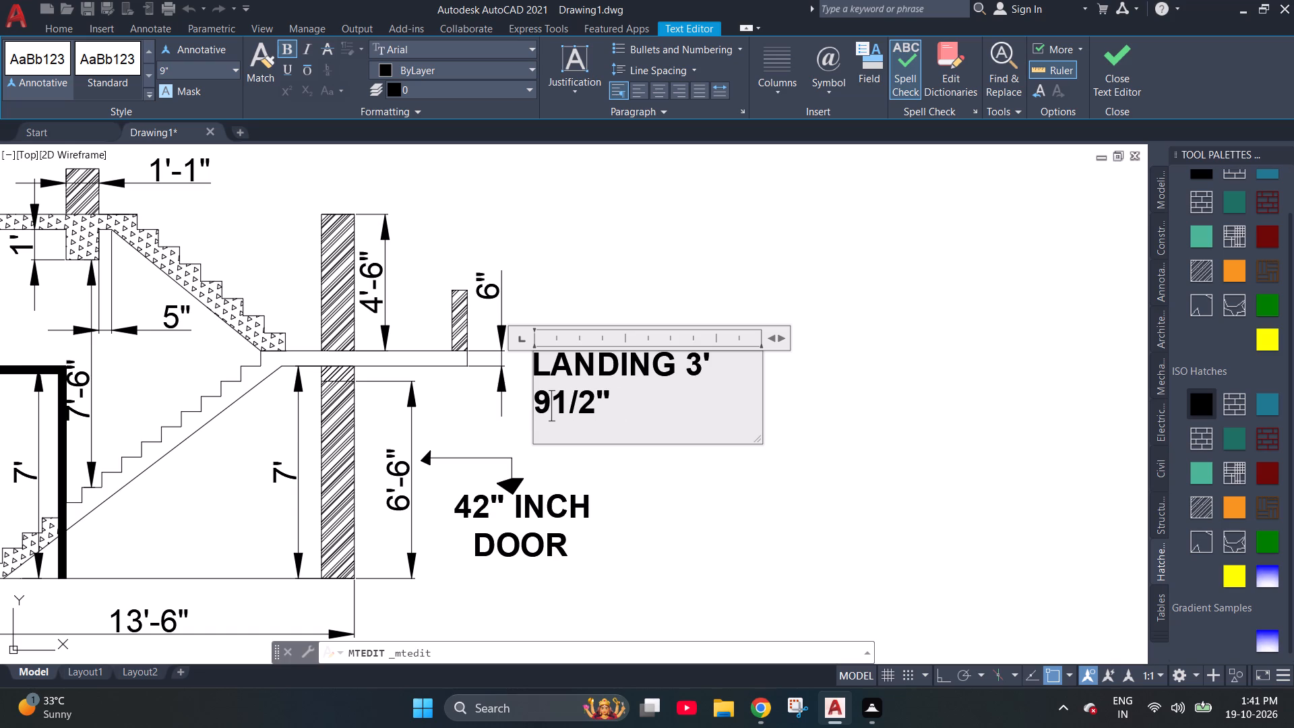
click(732, 493)
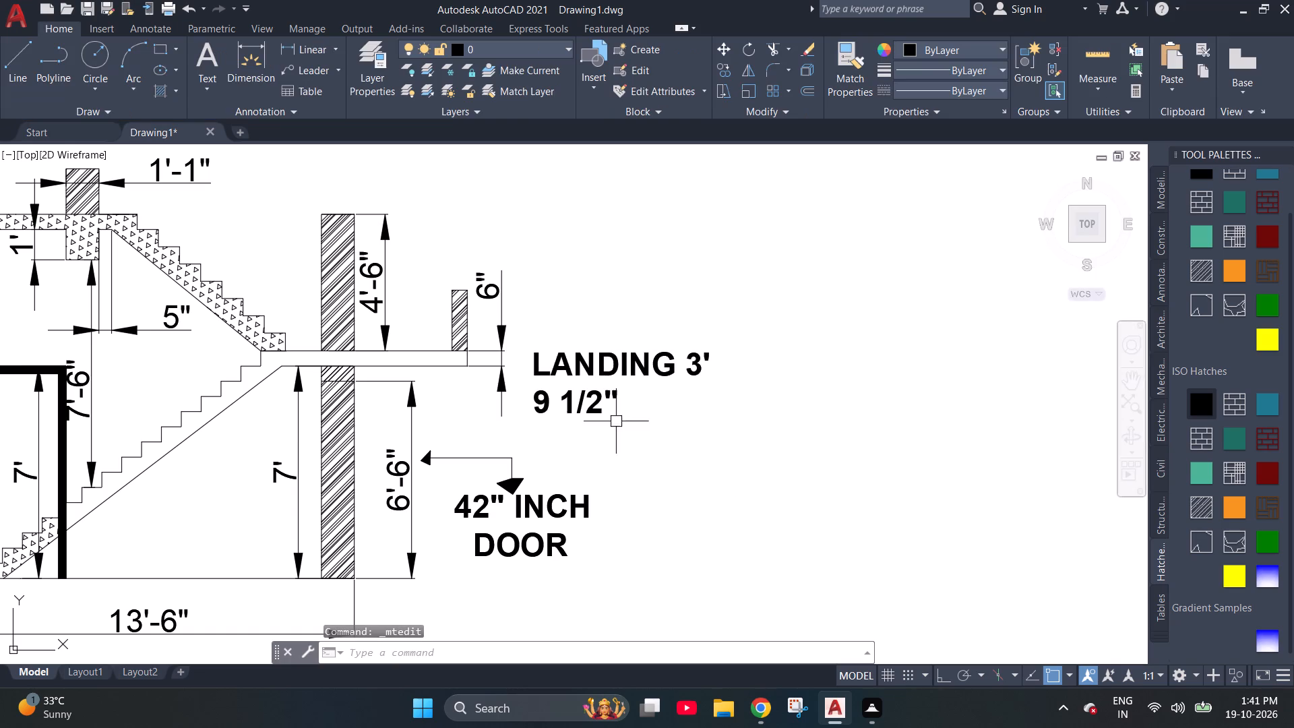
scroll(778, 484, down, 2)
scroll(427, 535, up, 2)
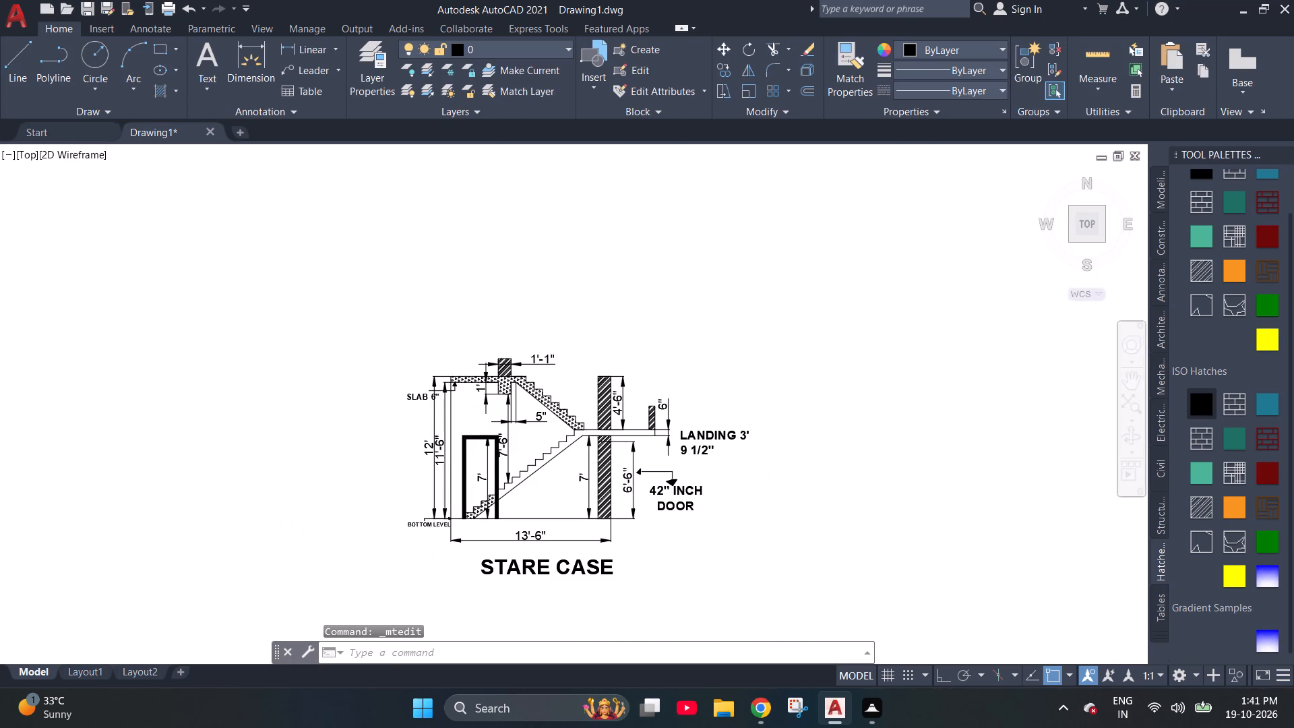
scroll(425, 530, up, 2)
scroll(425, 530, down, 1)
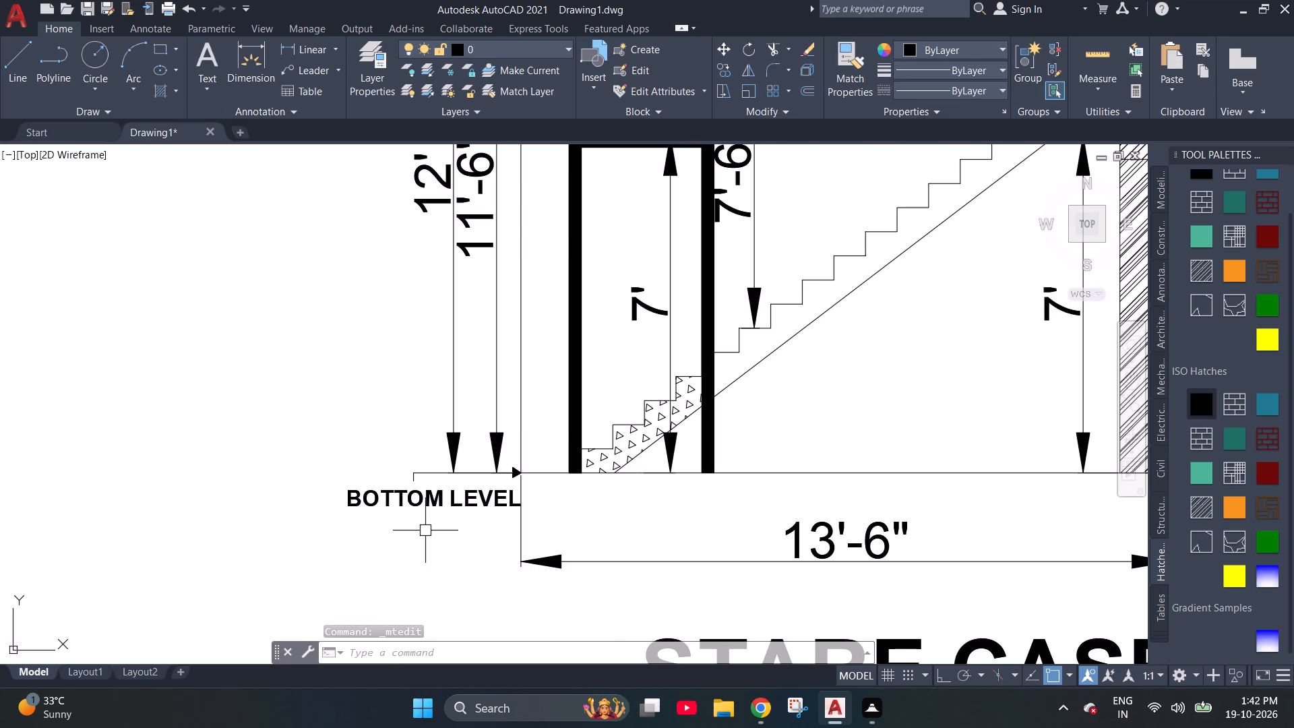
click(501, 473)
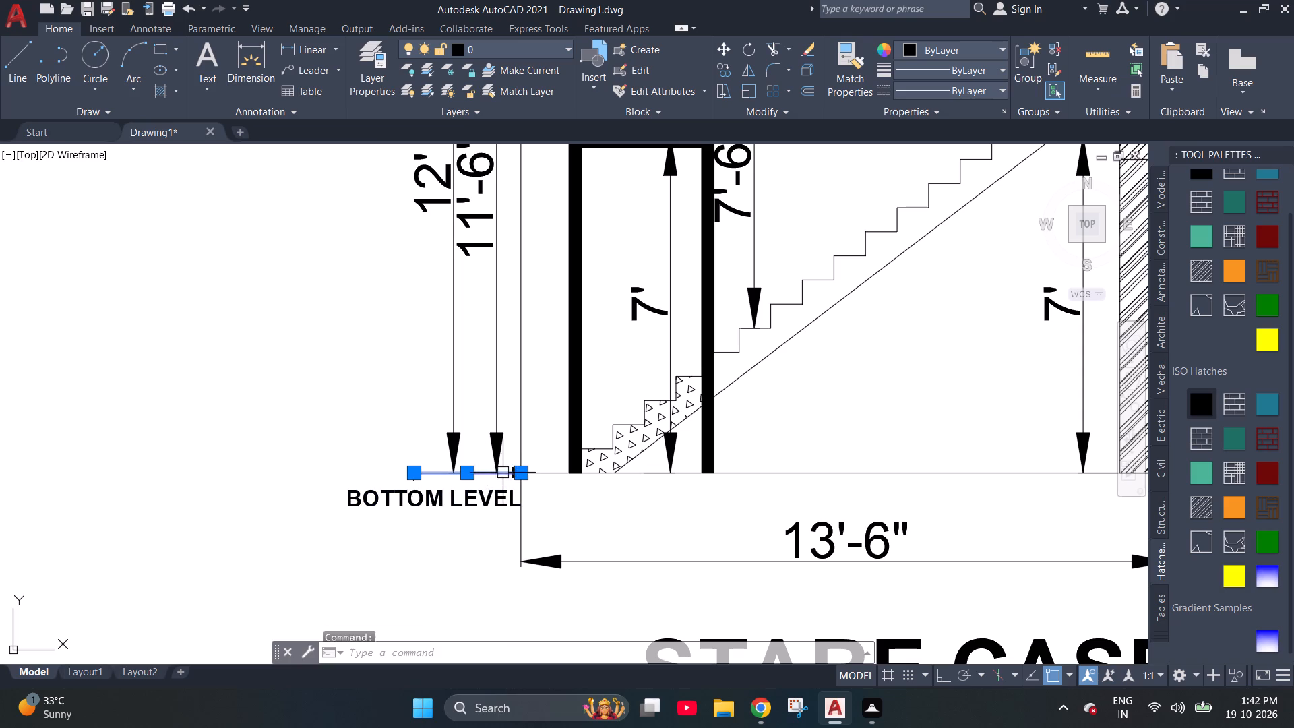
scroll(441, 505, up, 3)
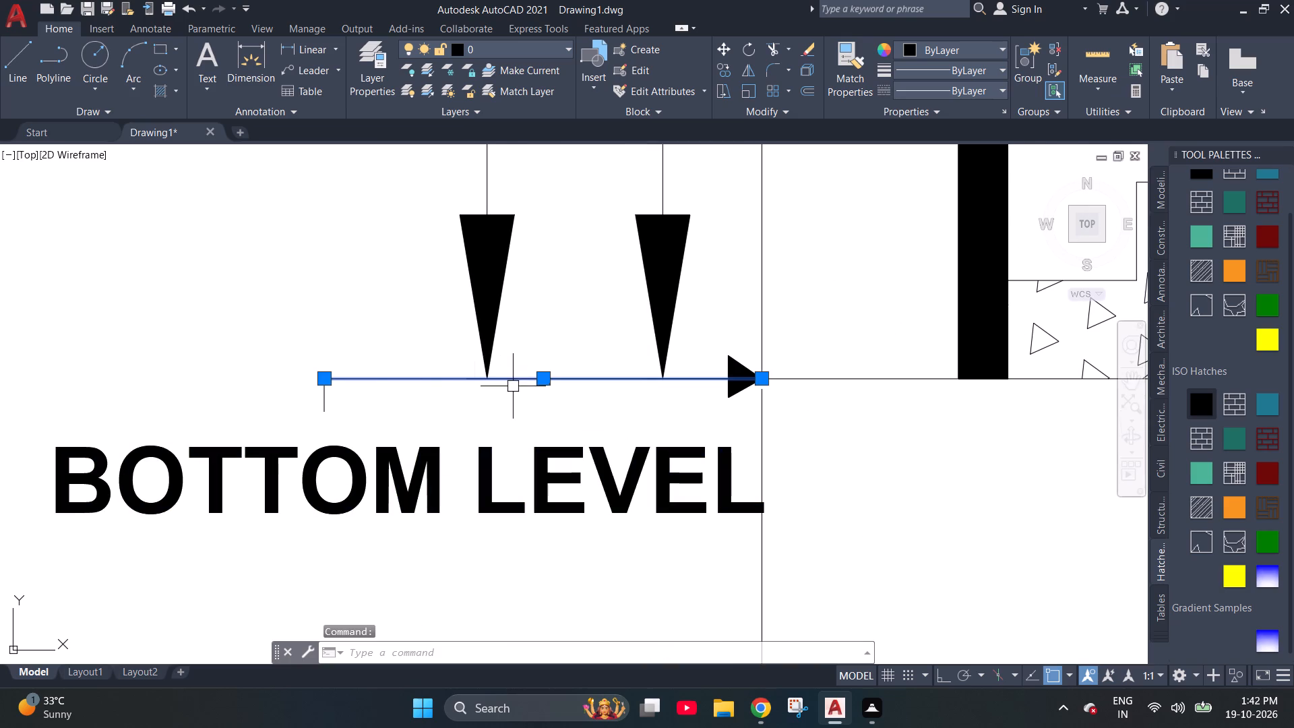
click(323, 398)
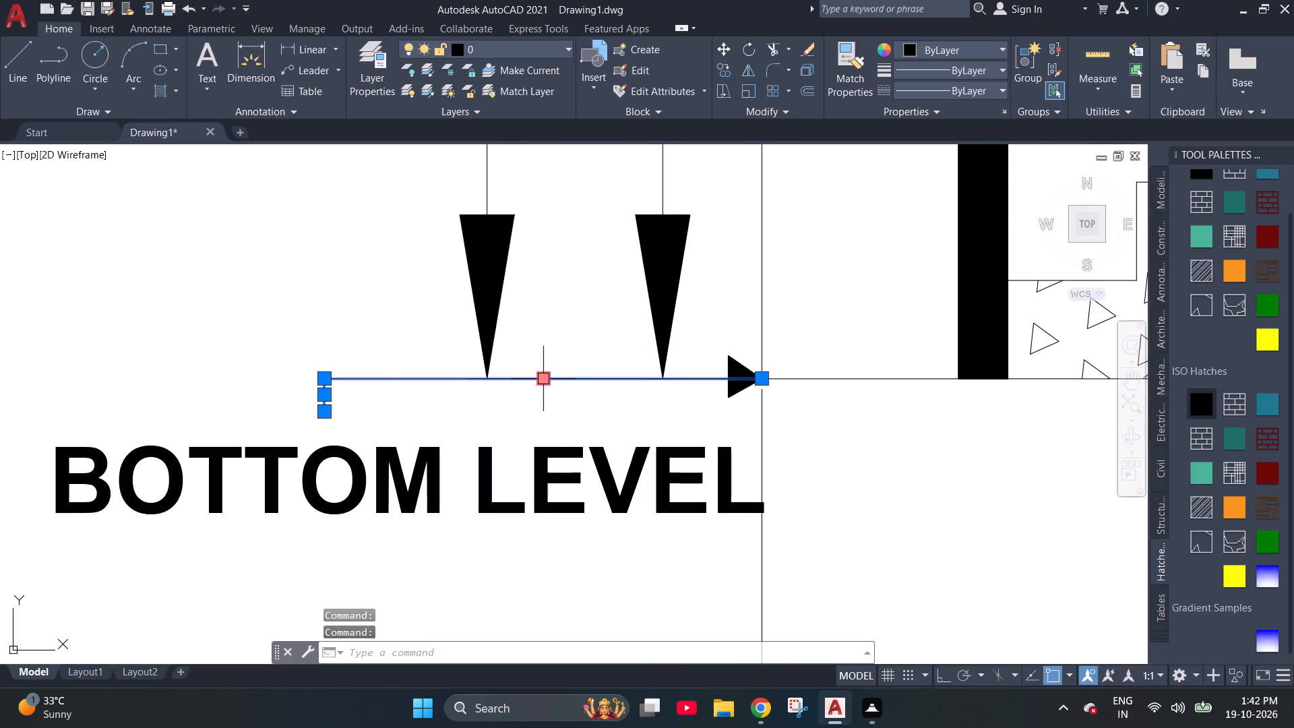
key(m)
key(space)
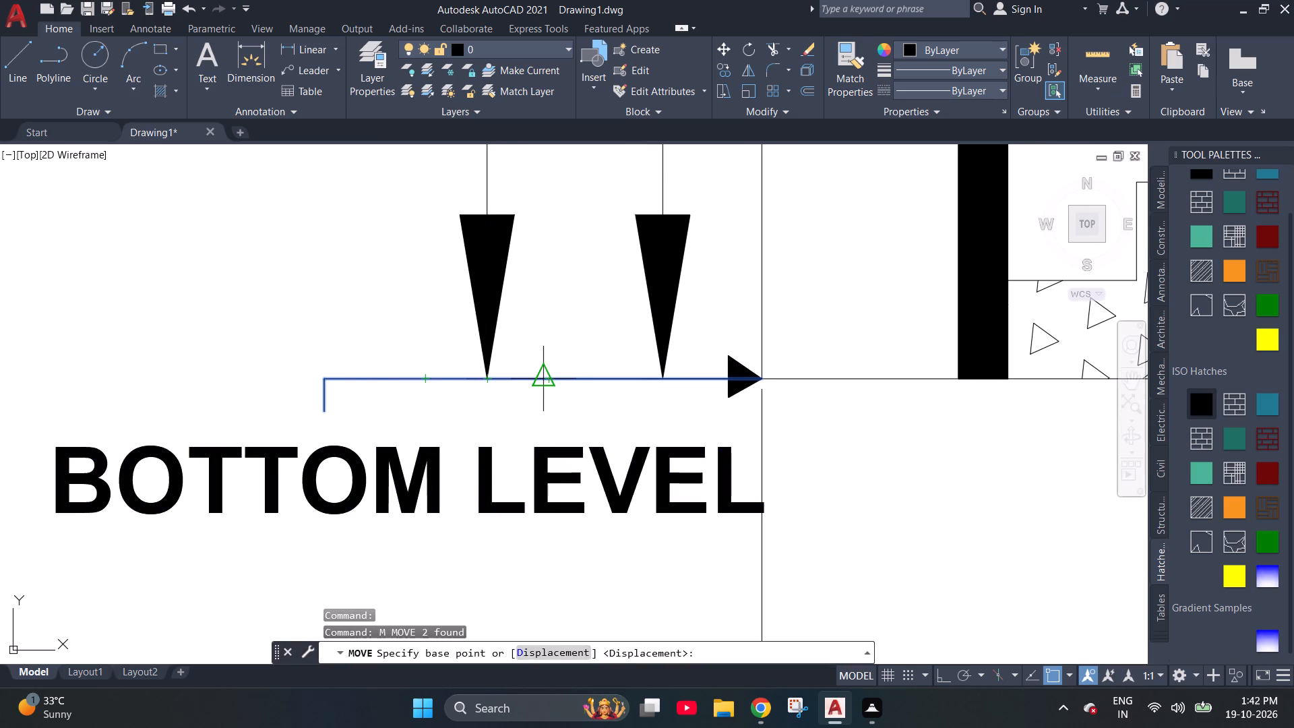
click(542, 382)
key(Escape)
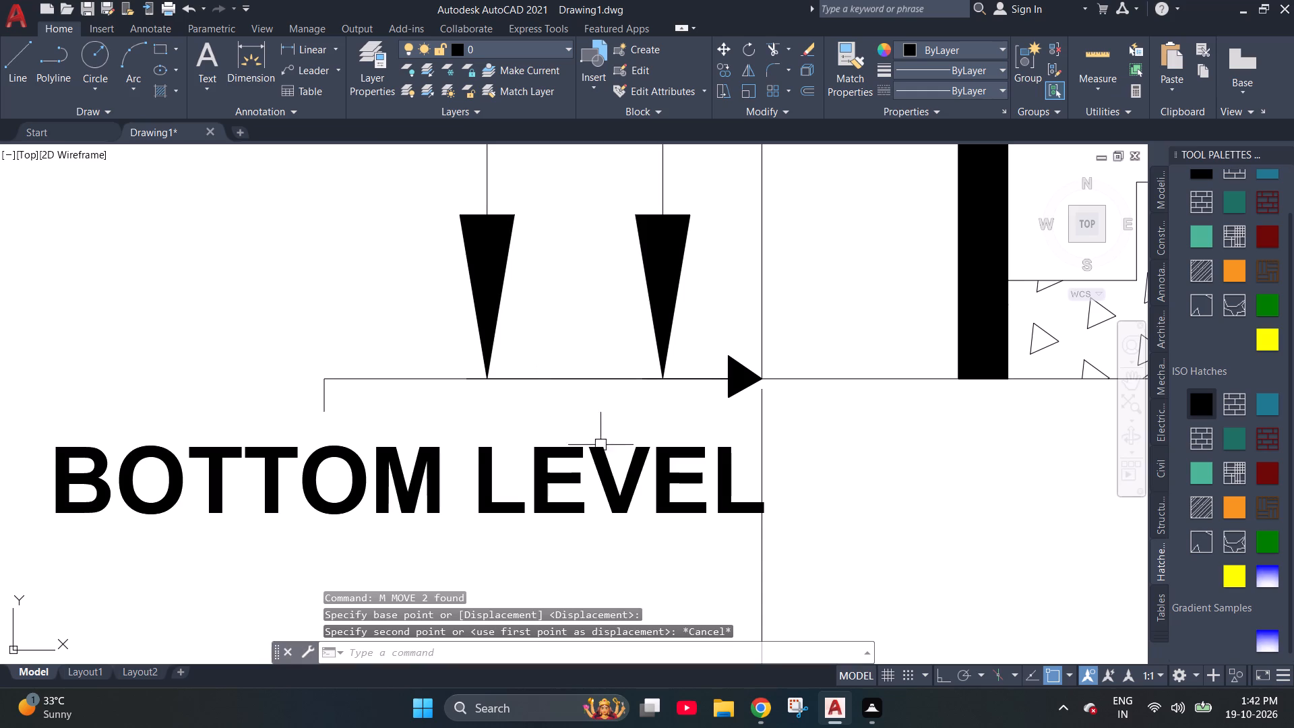
Look over the whole staircase section and inspect the hatched wall stub and slab around the 1'-1" dimension.
scroll(554, 450, down, 4)
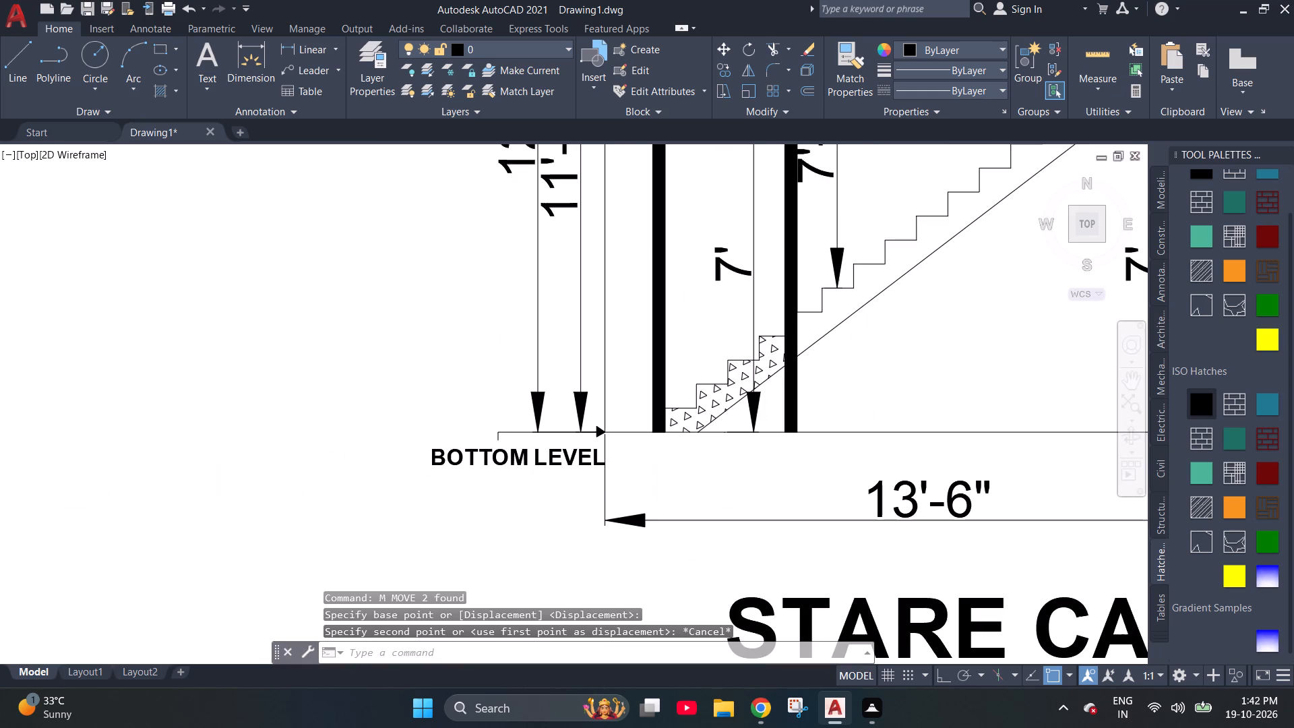
scroll(554, 450, down, 2)
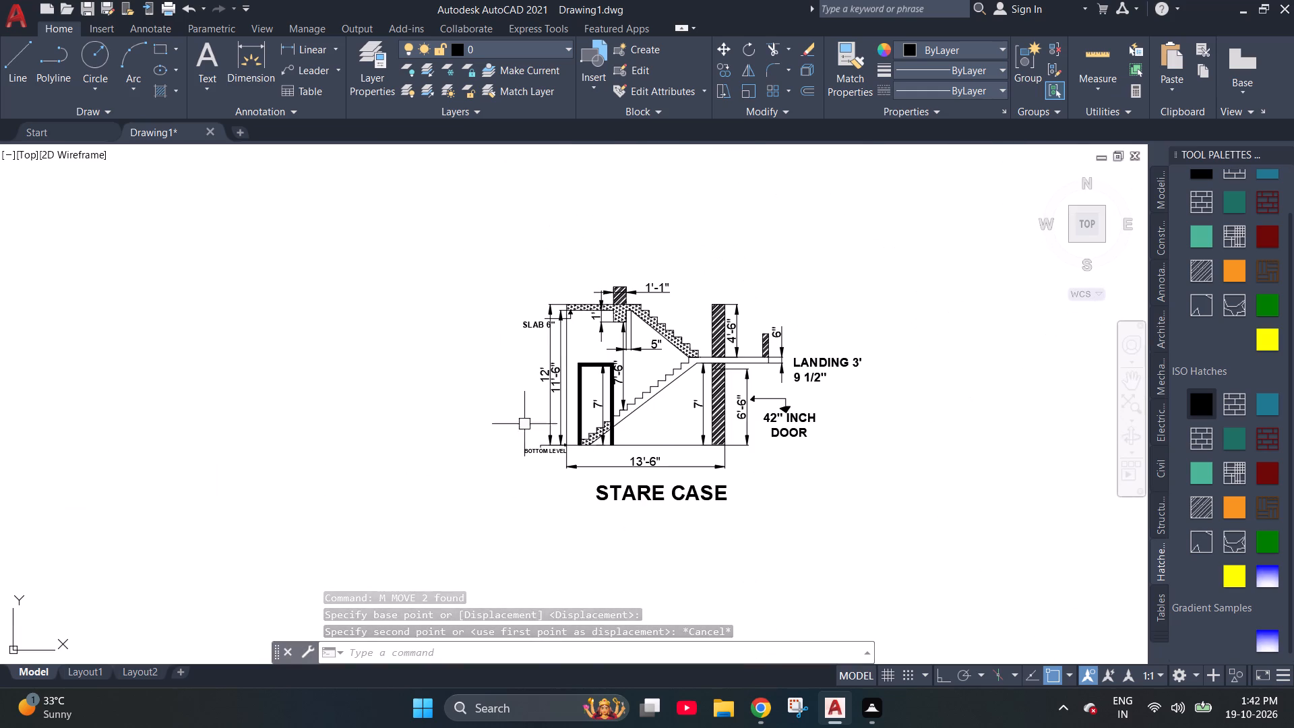
scroll(594, 369, up, 3)
scroll(583, 371, down, 3)
scroll(594, 297, up, 2)
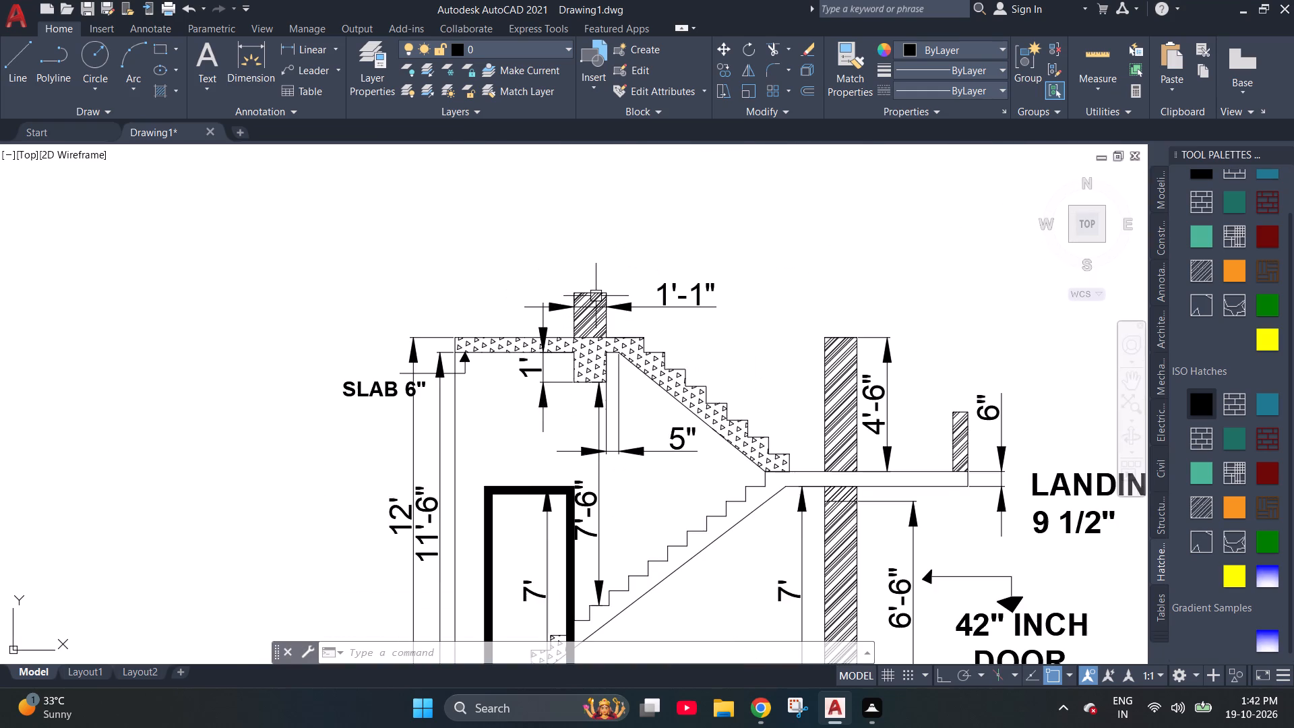
scroll(596, 296, up, 4)
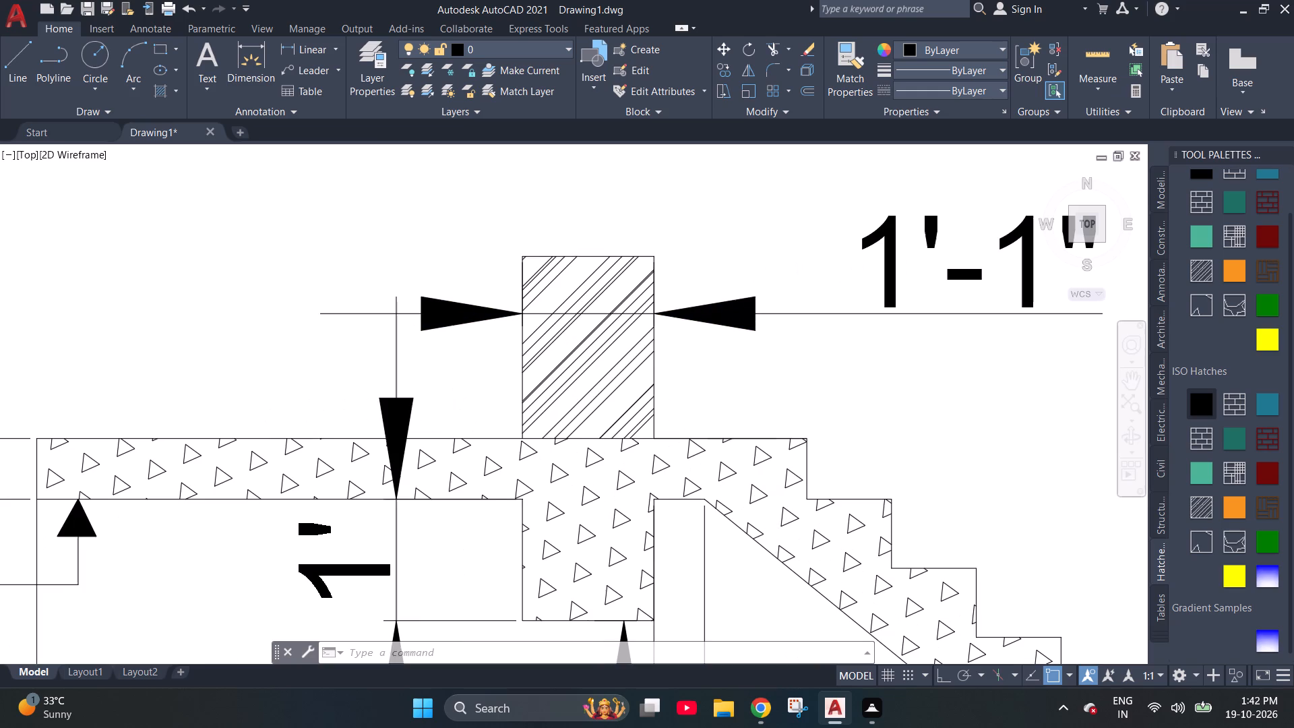
key(Escape)
key(Escape)
scroll(567, 340, down, 1)
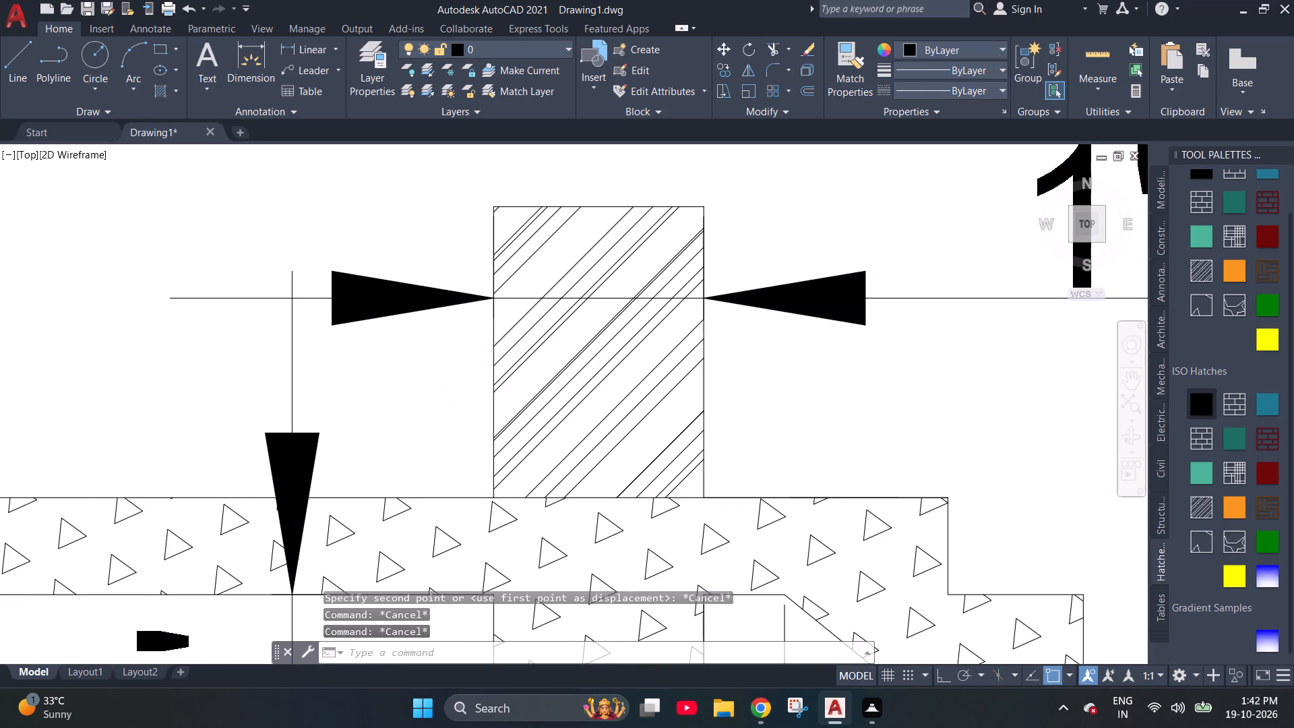
scroll(567, 340, down, 5)
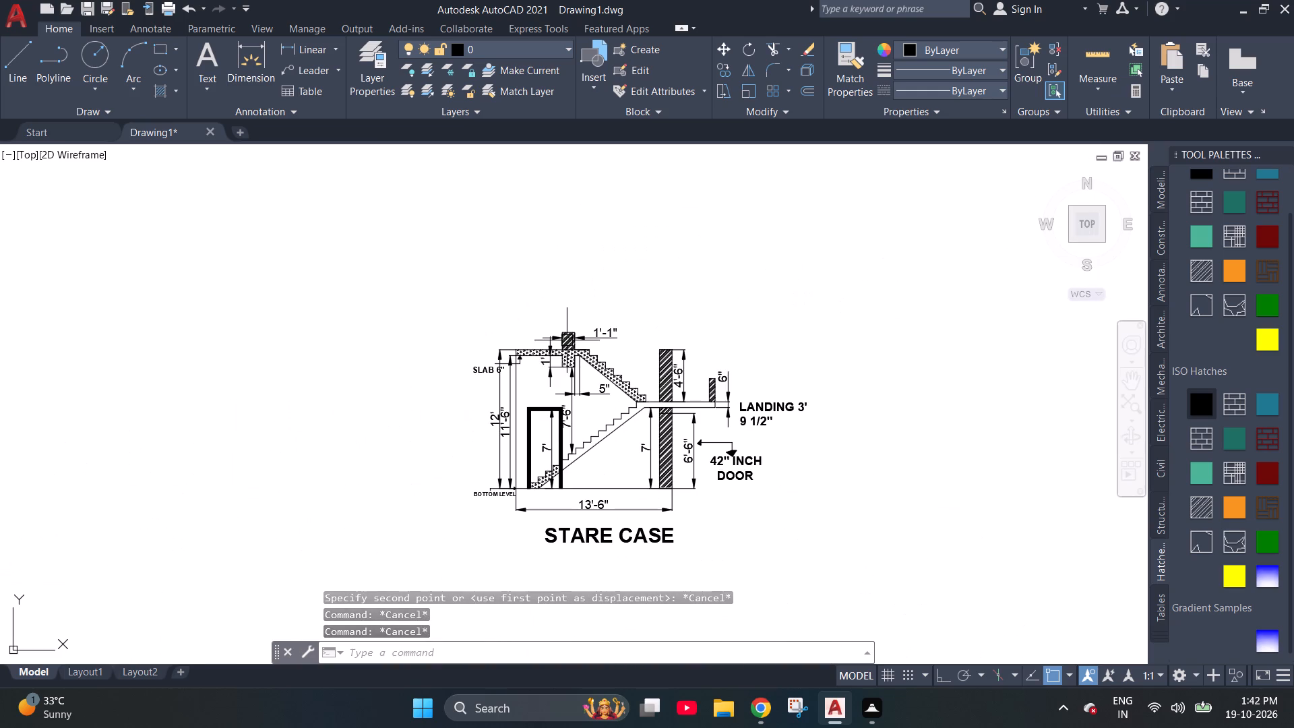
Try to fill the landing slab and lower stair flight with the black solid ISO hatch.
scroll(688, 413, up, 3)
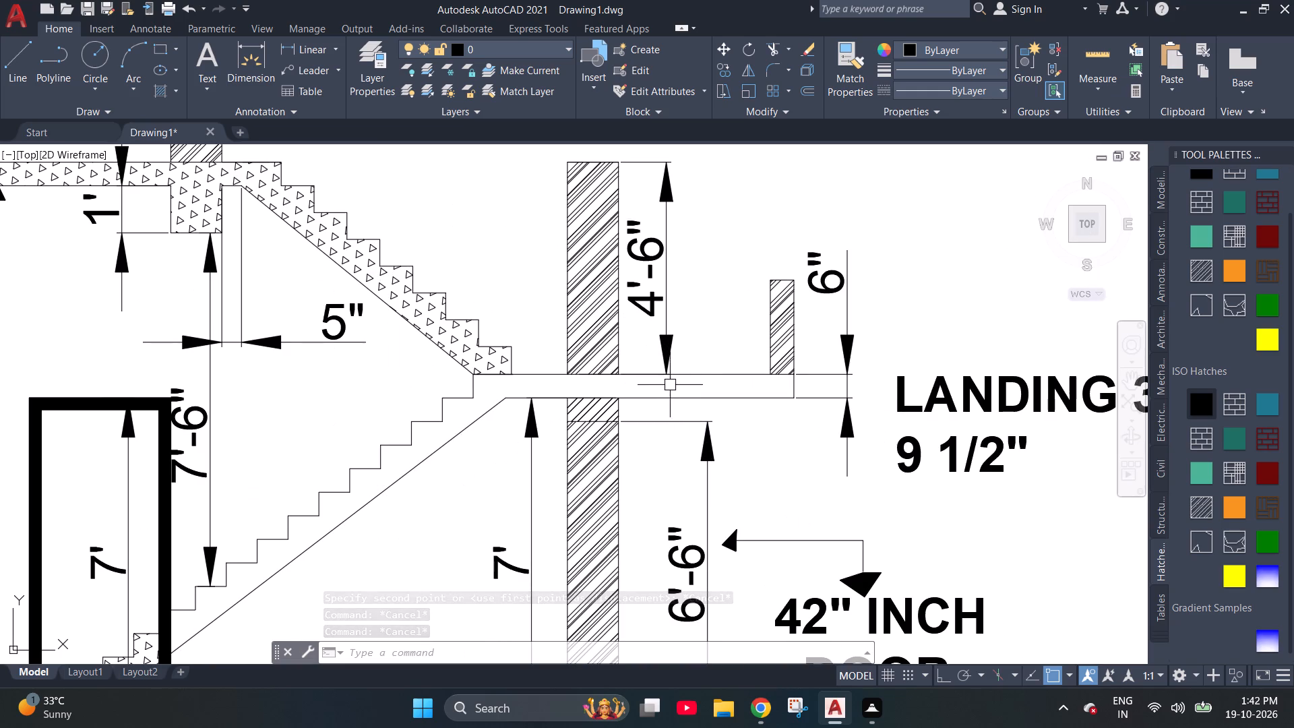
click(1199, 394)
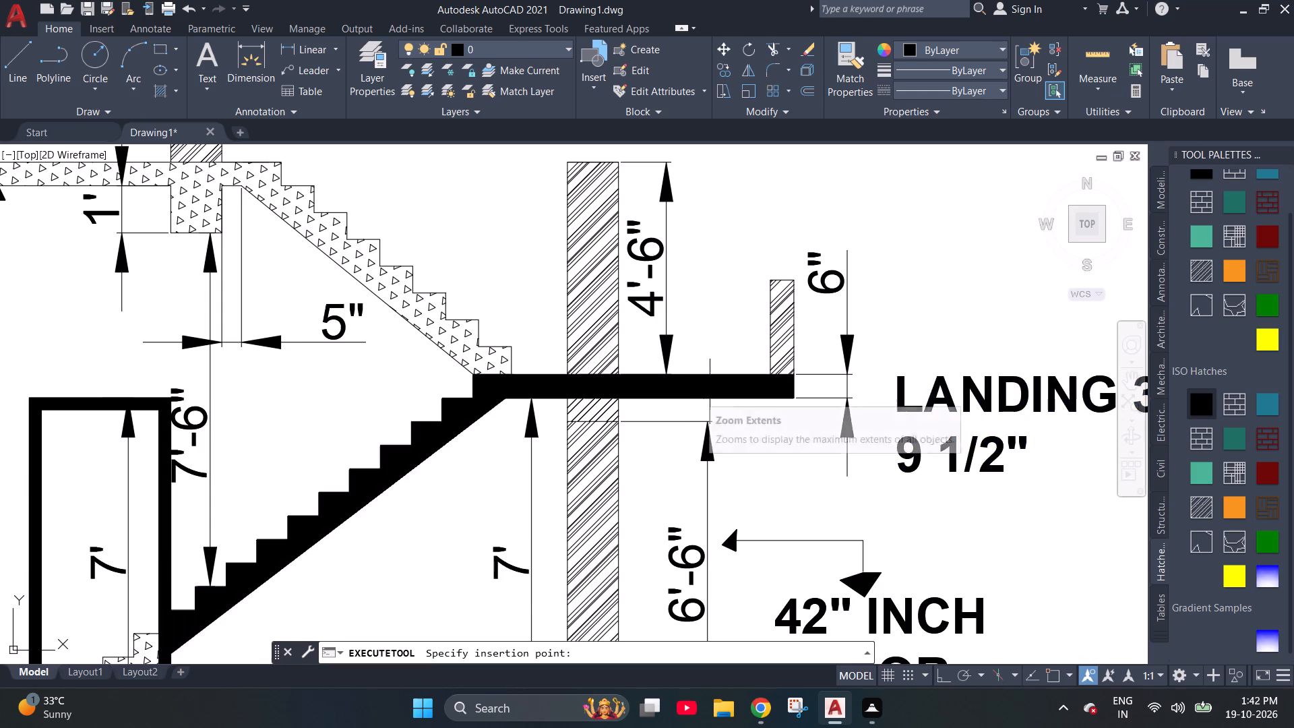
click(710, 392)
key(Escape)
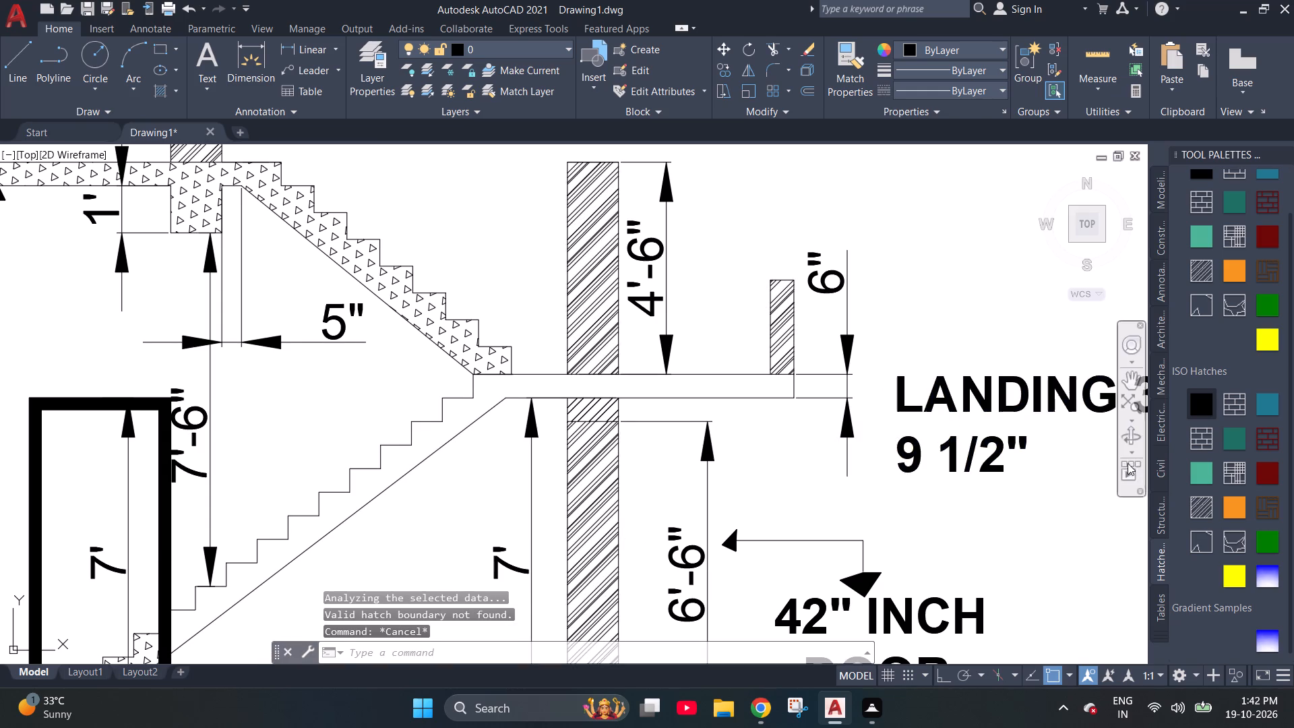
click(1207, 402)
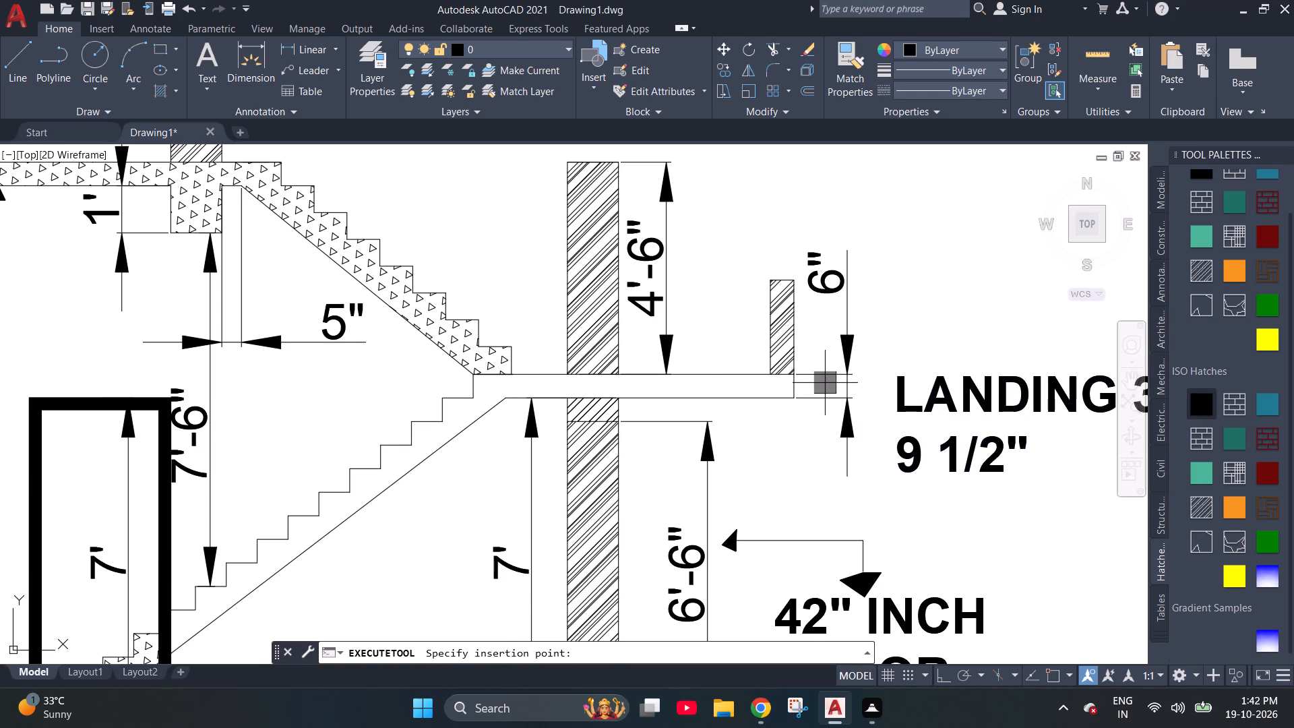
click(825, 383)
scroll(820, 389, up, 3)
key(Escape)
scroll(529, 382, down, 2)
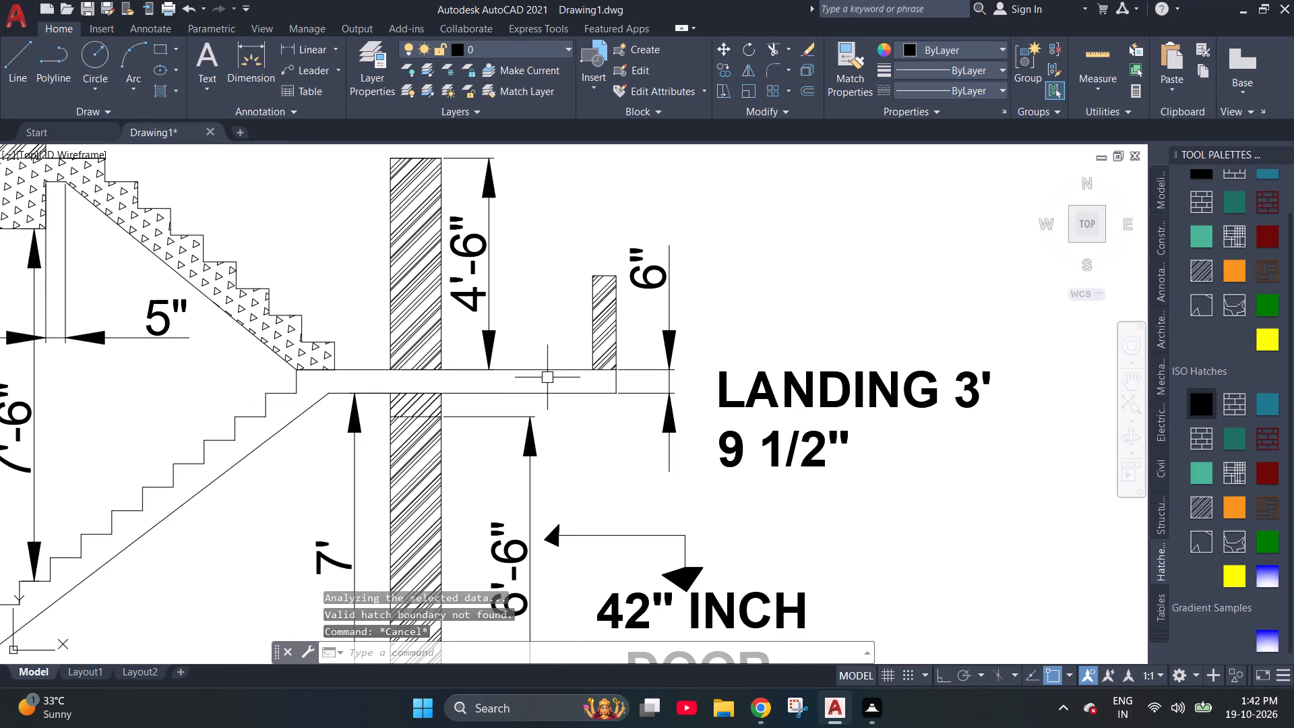
Save the drawing to the Desktop under the file name STAIRCASE 2.
scroll(548, 377, down, 1)
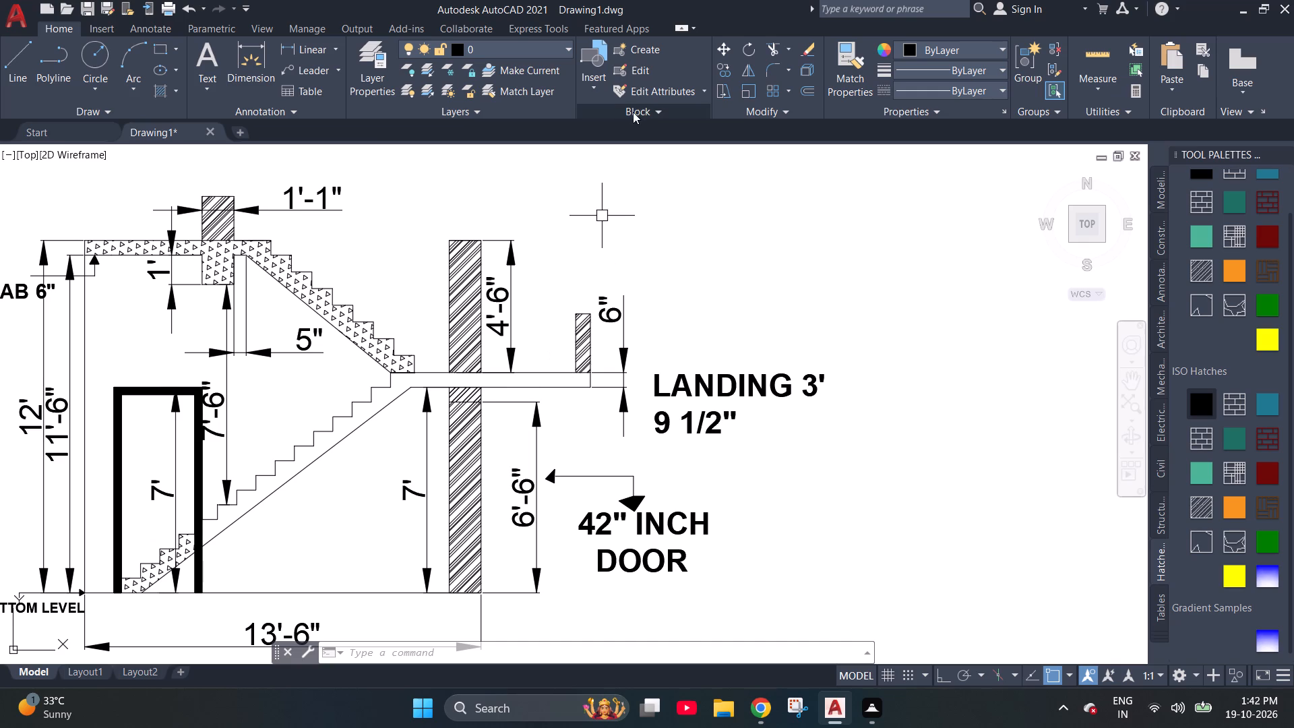
key(ctrl+s)
click(491, 344)
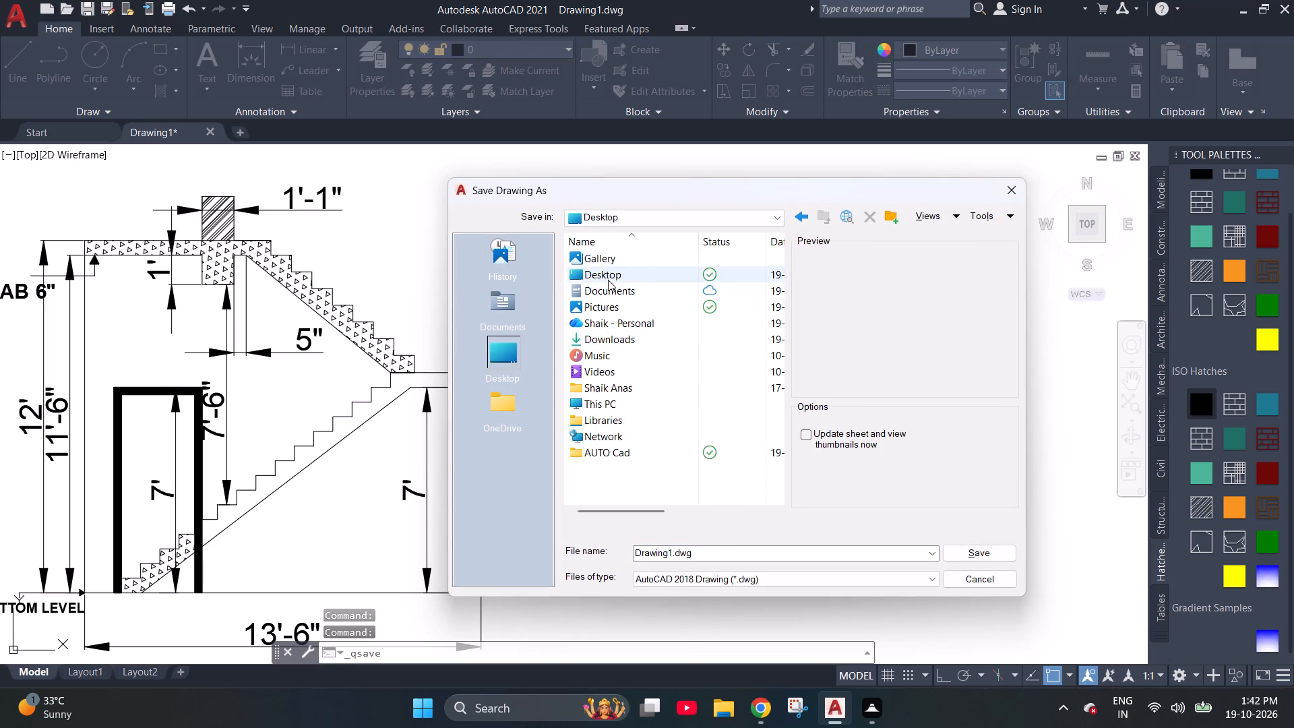
click(608, 274)
click(720, 560)
text(STAIR)
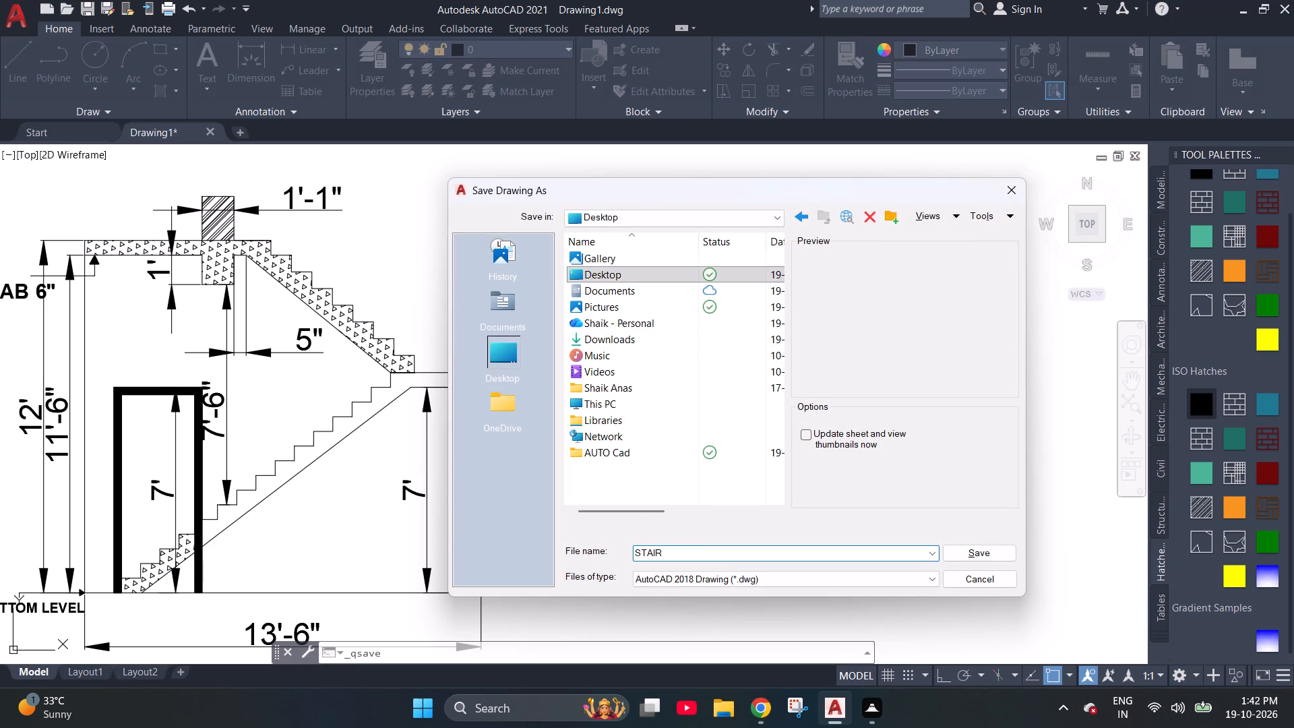
text(CADE)
key(BackSpace)
key(BackSpace)
text(SE 2)
key(Return)
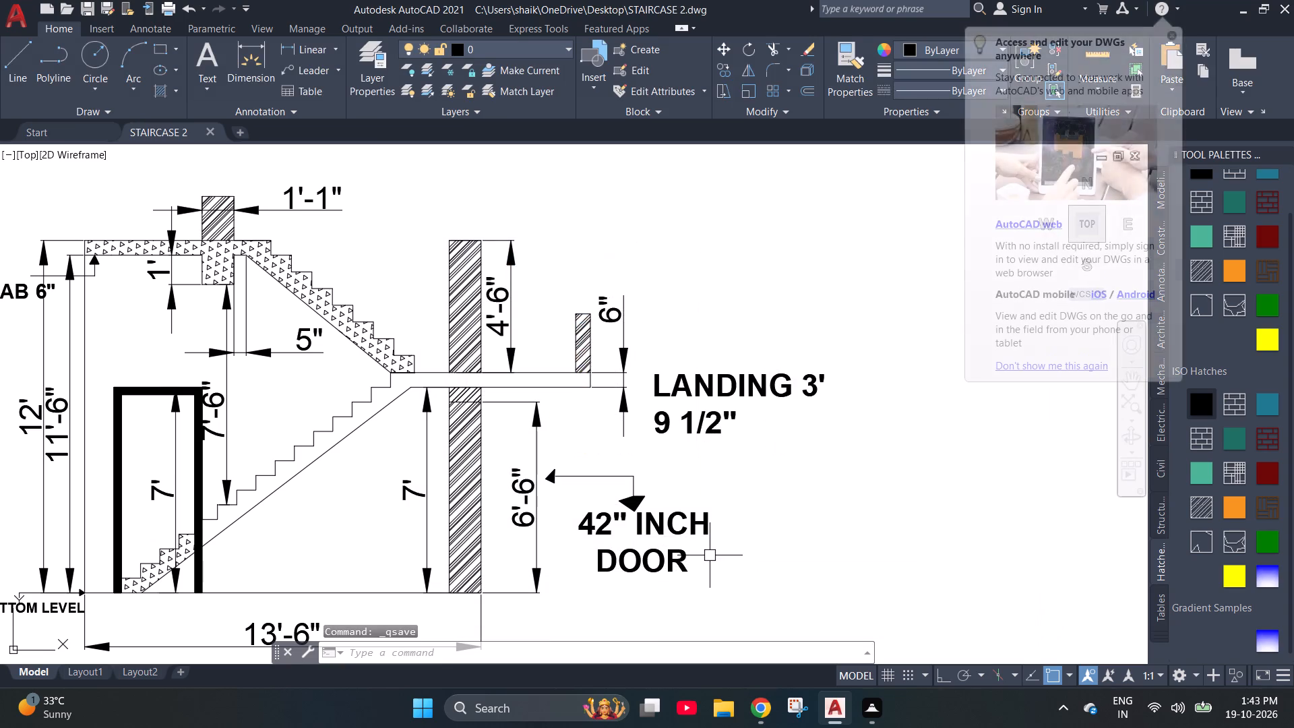
Inspect the lower flight and landing outline and the hatch of the tall wall beside the 6'-6" dimension.
scroll(457, 405, down, 2)
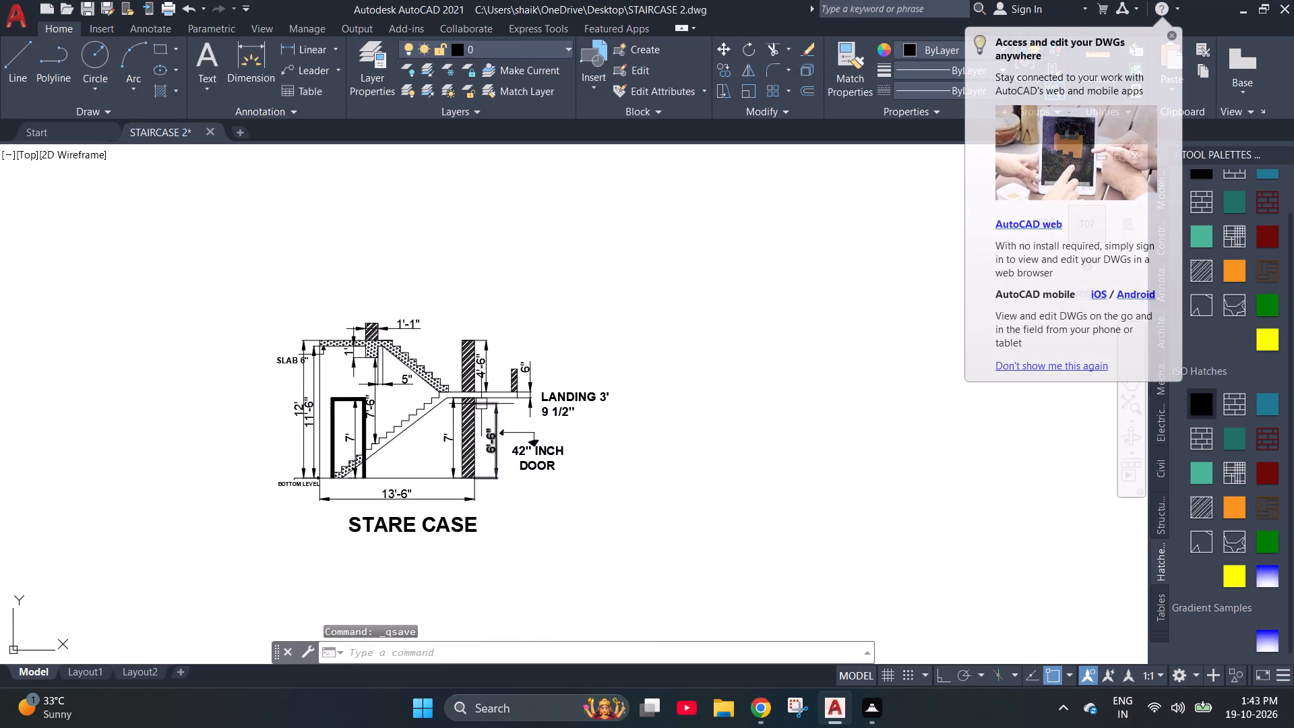
scroll(386, 471, up, 2)
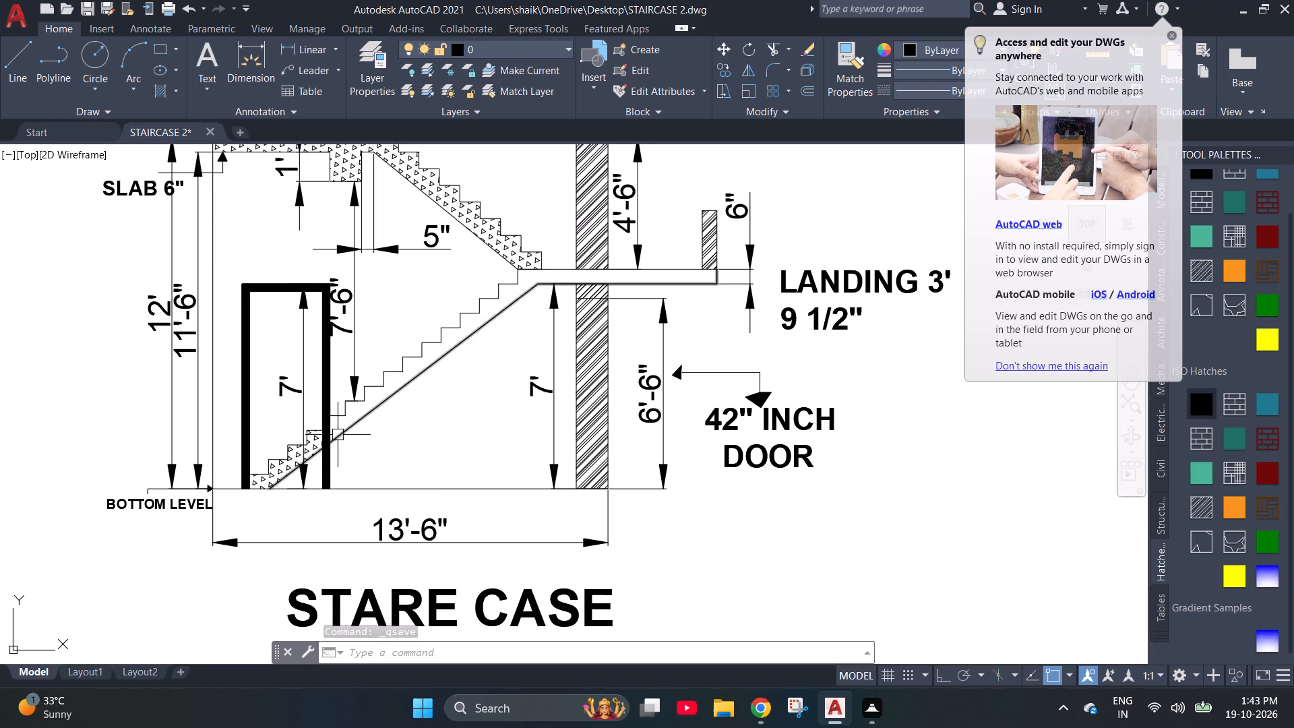
click(361, 418)
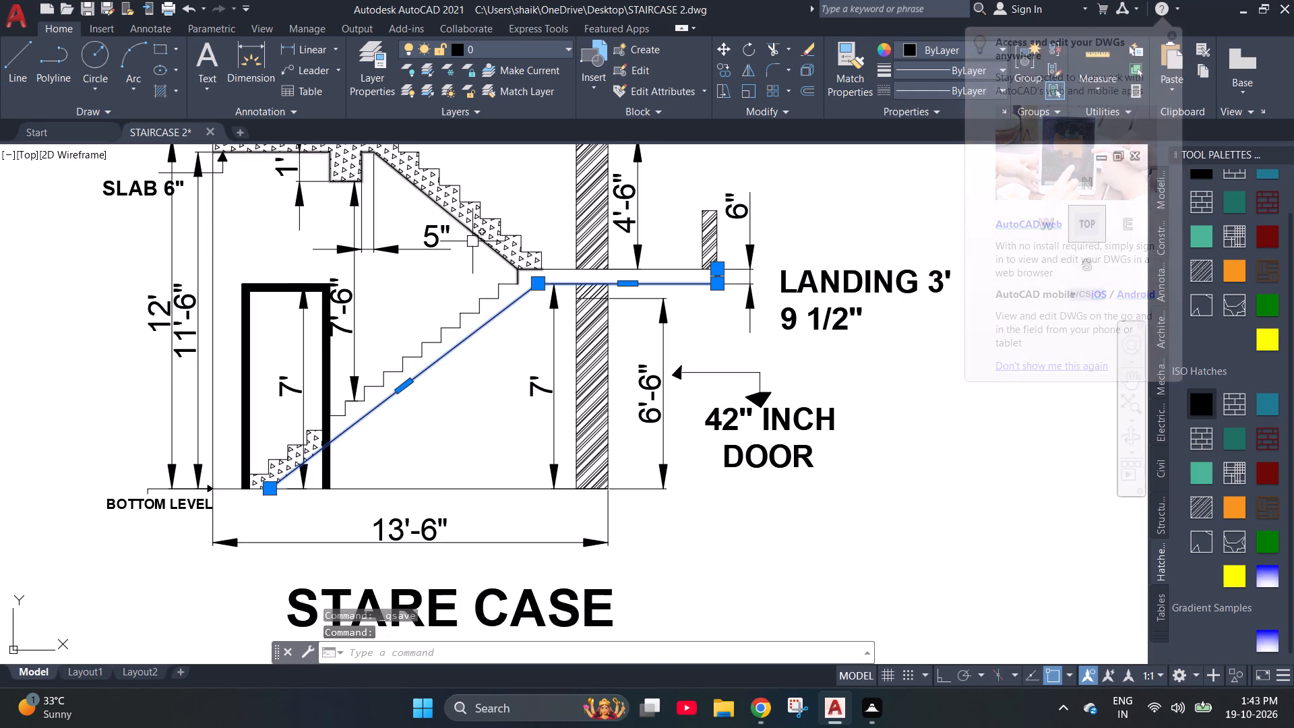
click(474, 240)
key(Escape)
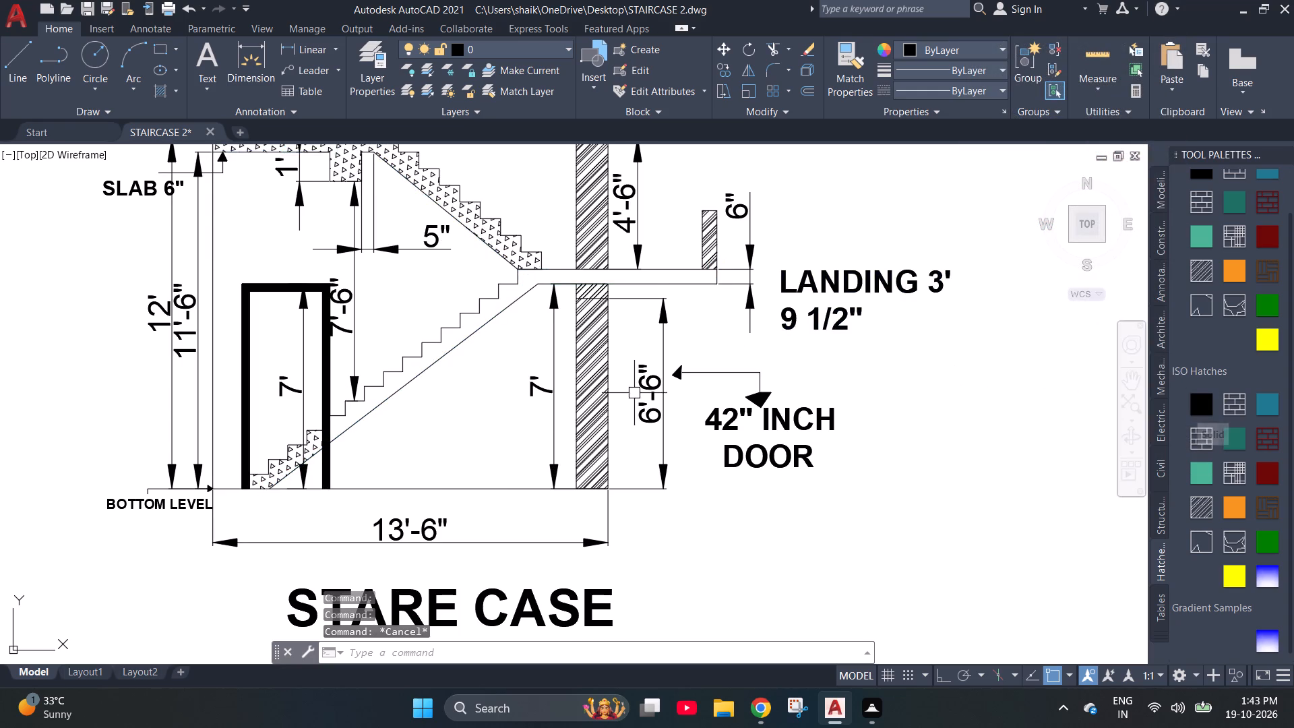
scroll(563, 393, down, 1)
scroll(590, 456, up, 2)
click(567, 396)
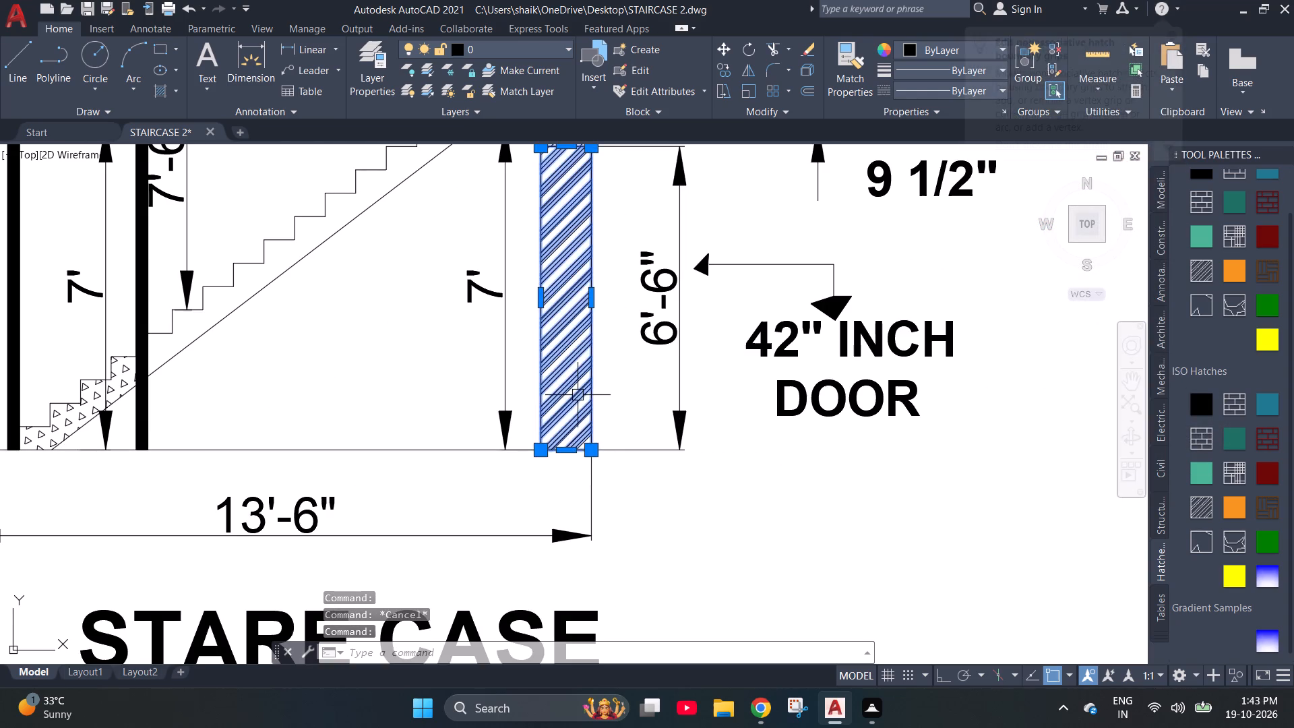
key(Escape)
key(Escape)
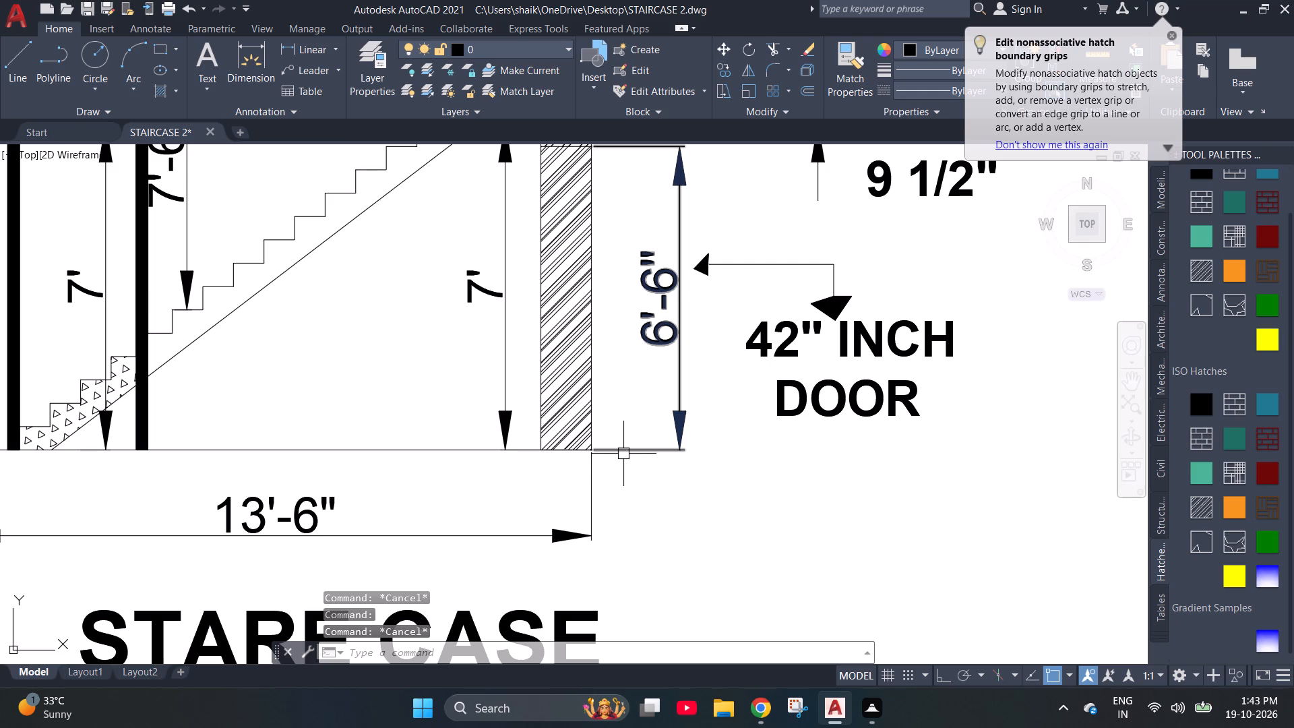
Review the whole staircase section, examining the landing junction and the upper flight's hatching up close.
scroll(448, 456, down, 3)
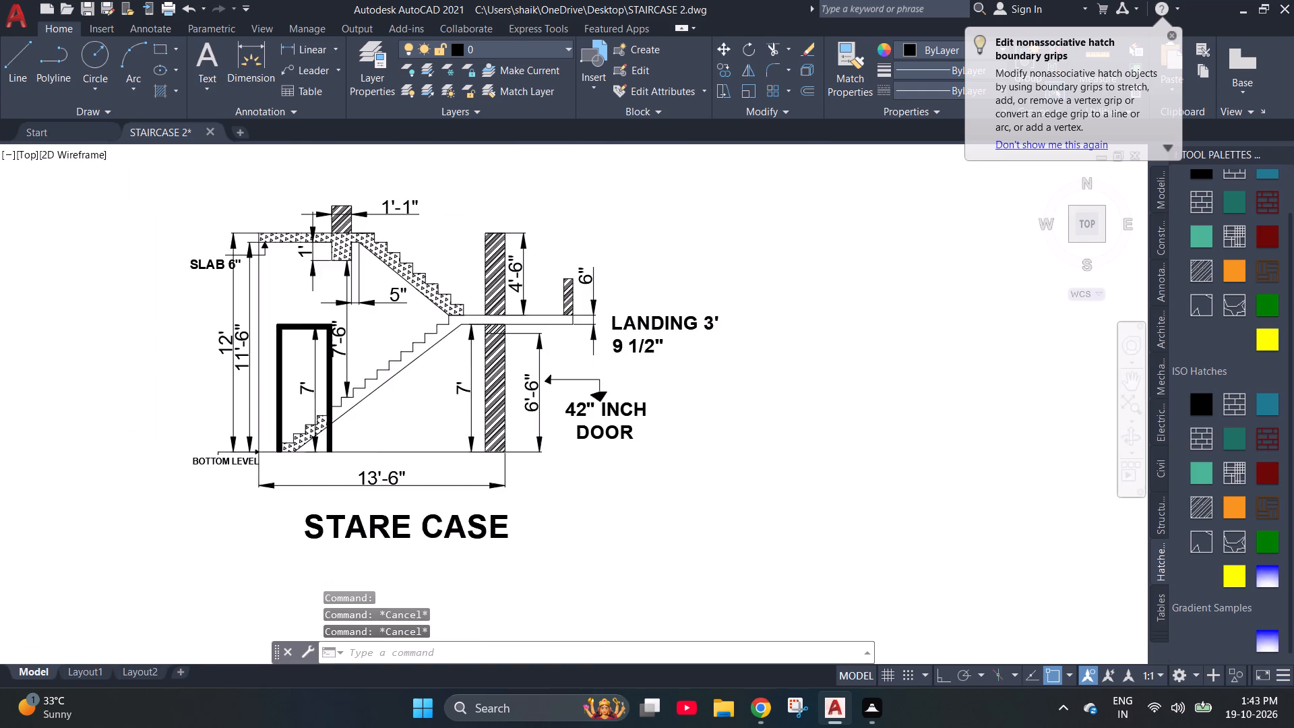
scroll(369, 414, up, 1)
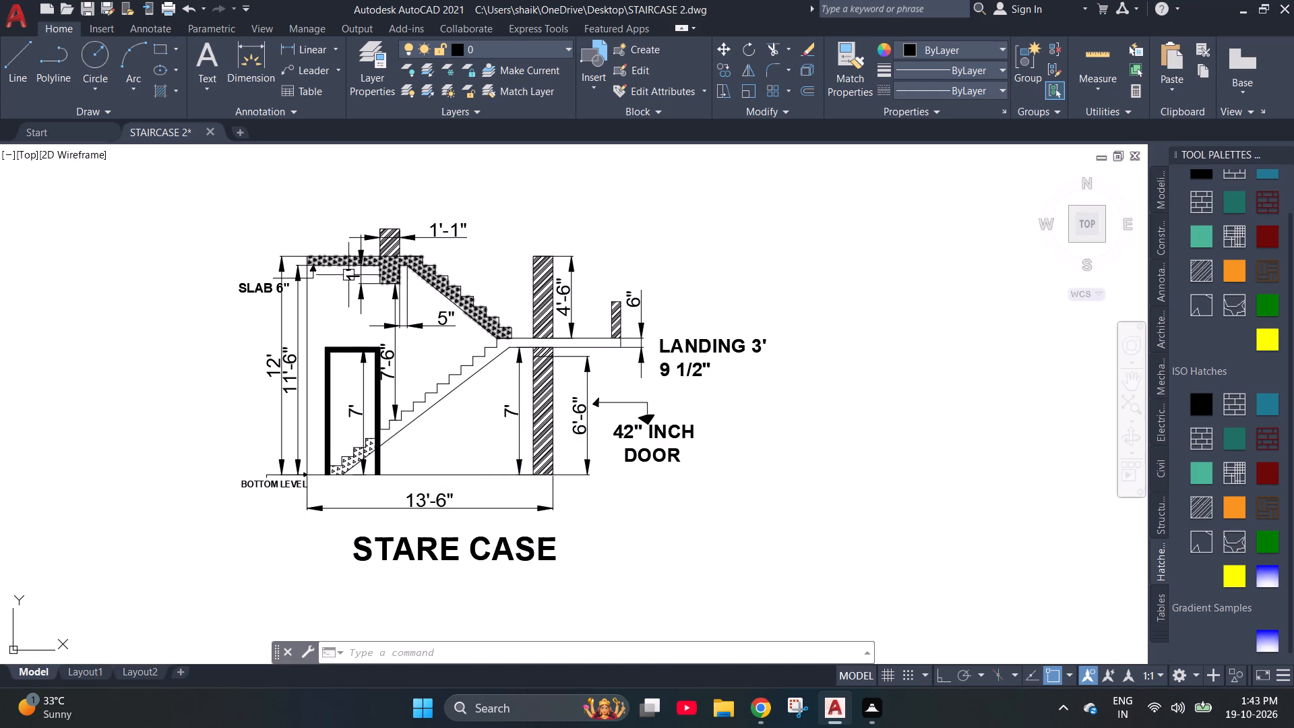
scroll(485, 337, up, 2)
scroll(485, 337, down, 1)
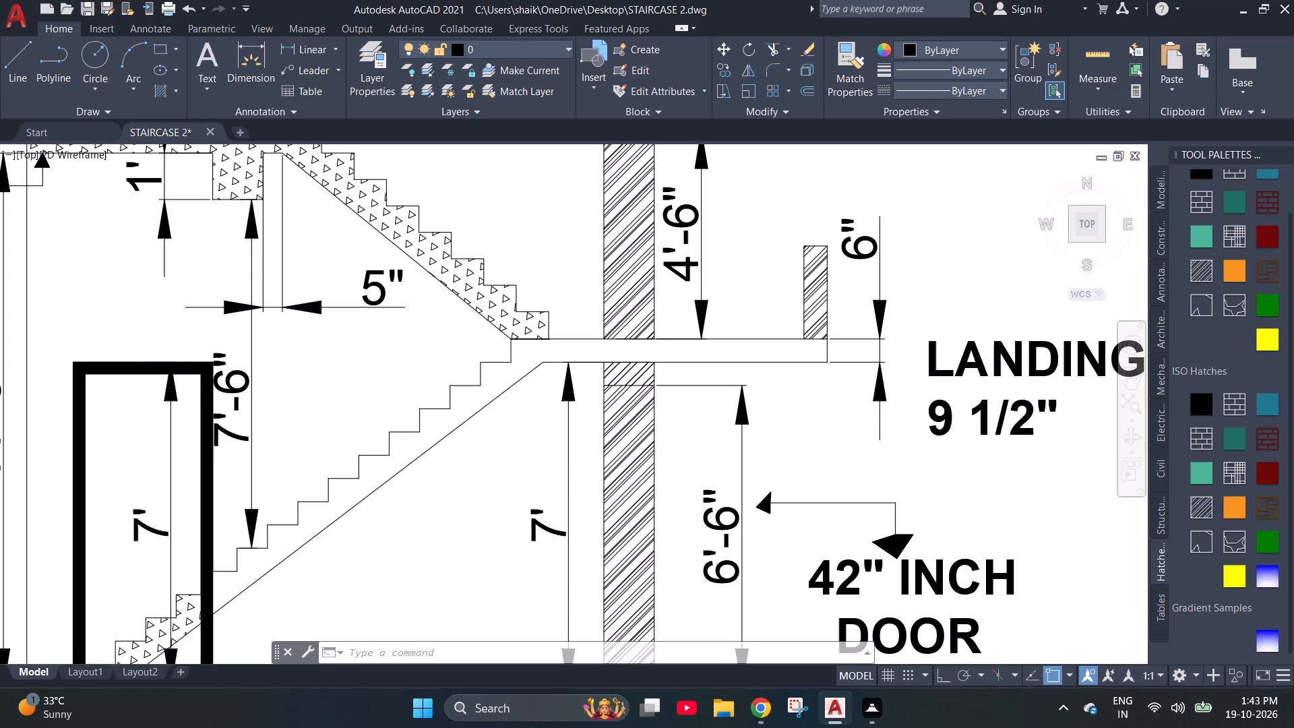
scroll(410, 235, up, 3)
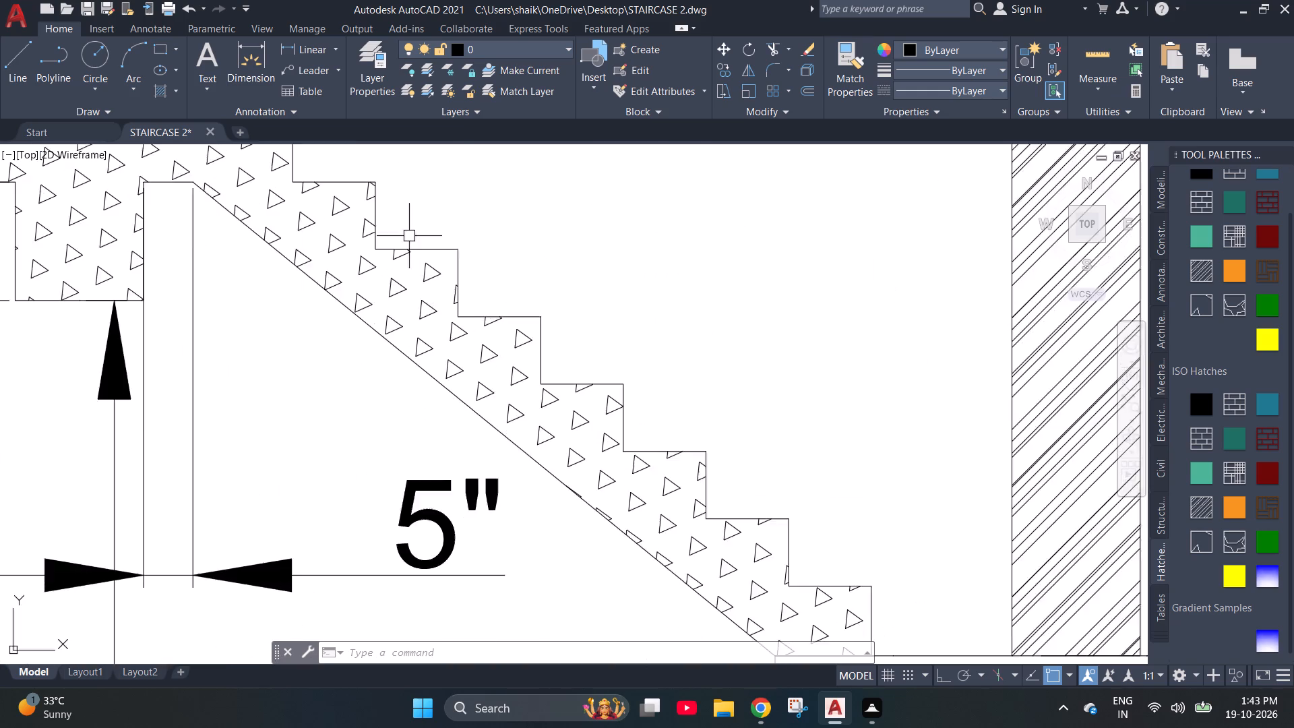
scroll(409, 249, down, 2)
scroll(554, 377, down, 1)
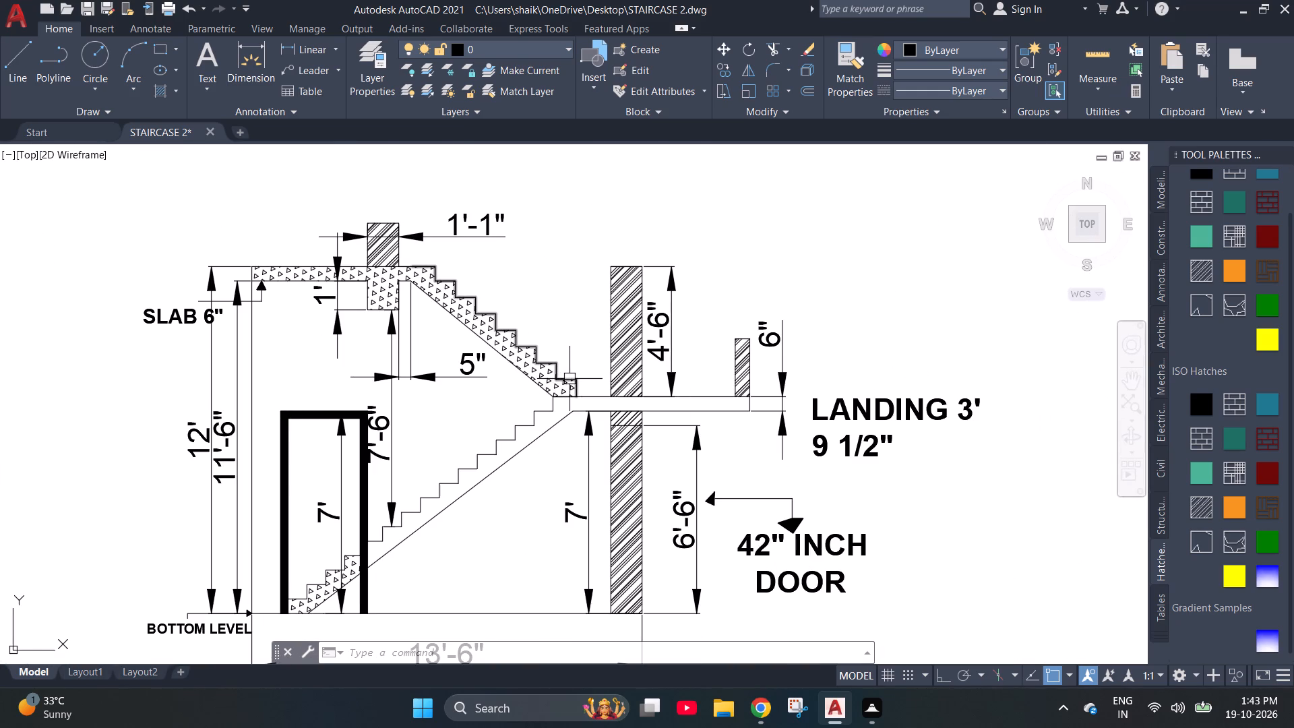
scroll(576, 378, down, 1)
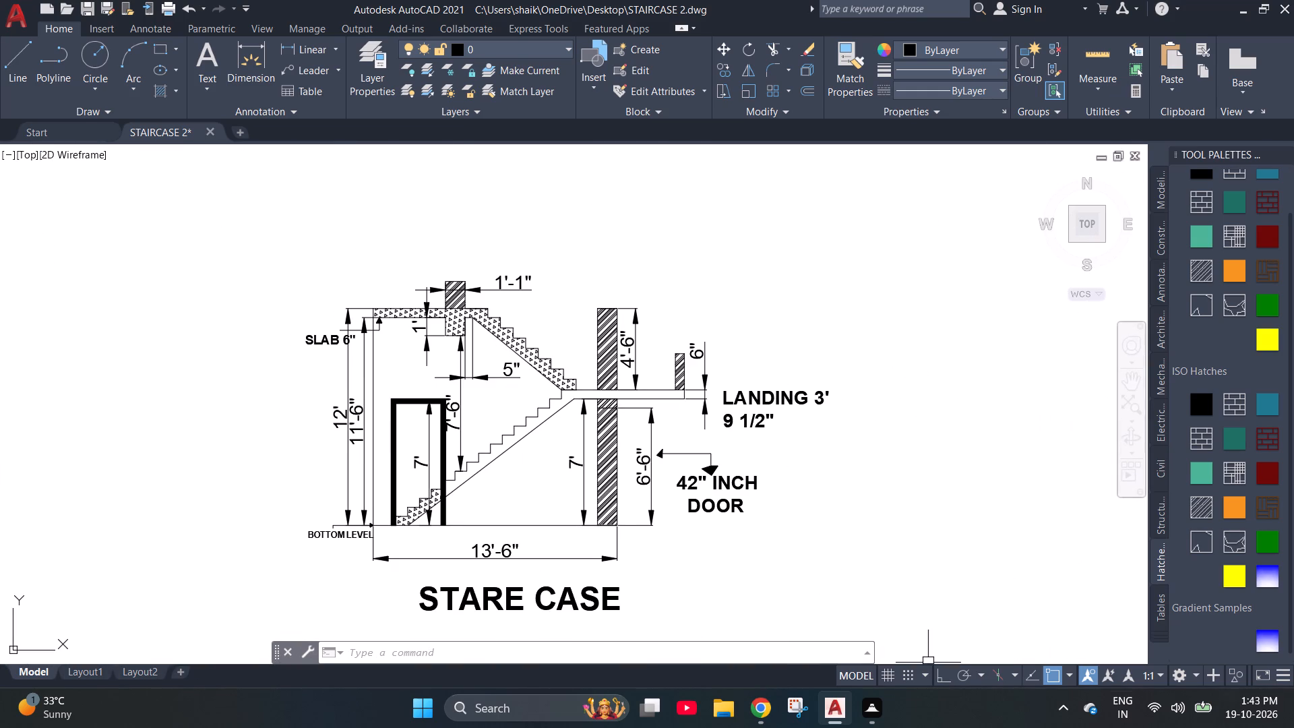
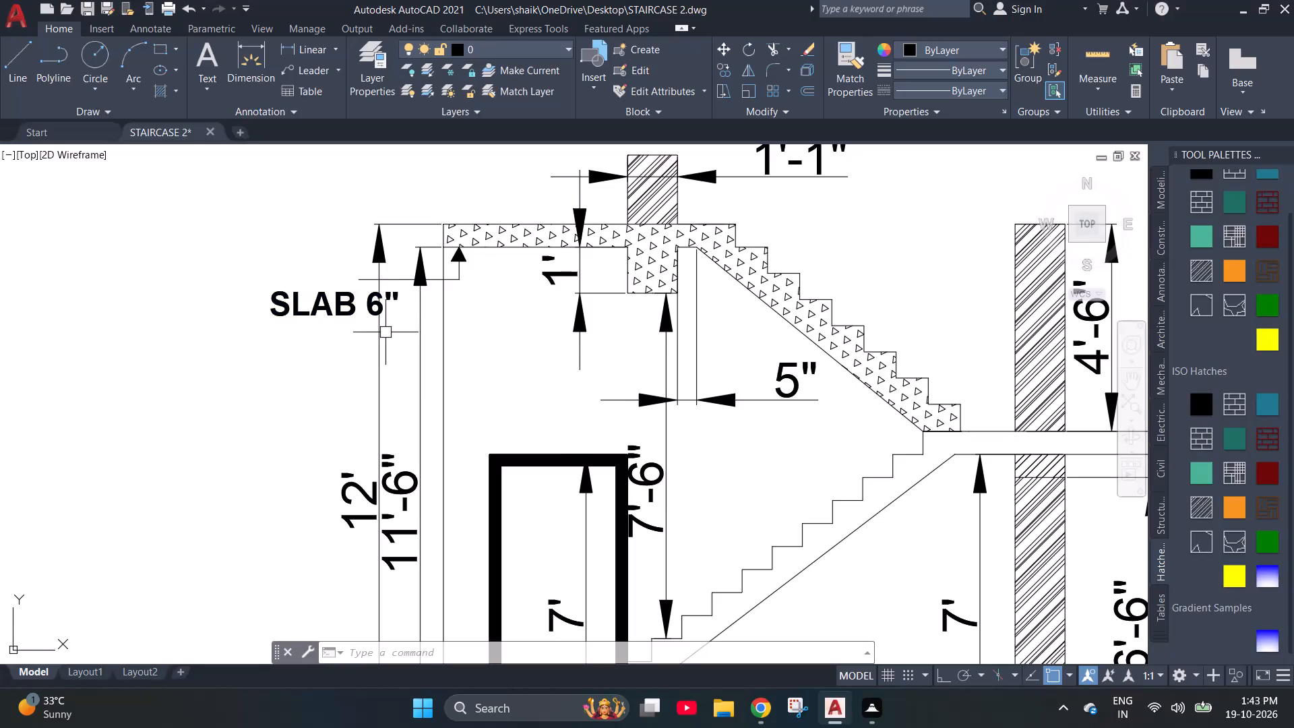
Review the slab and upper flight hatching, the landing and the base of the lower flight inside the door frame.
scroll(374, 330, up, 1)
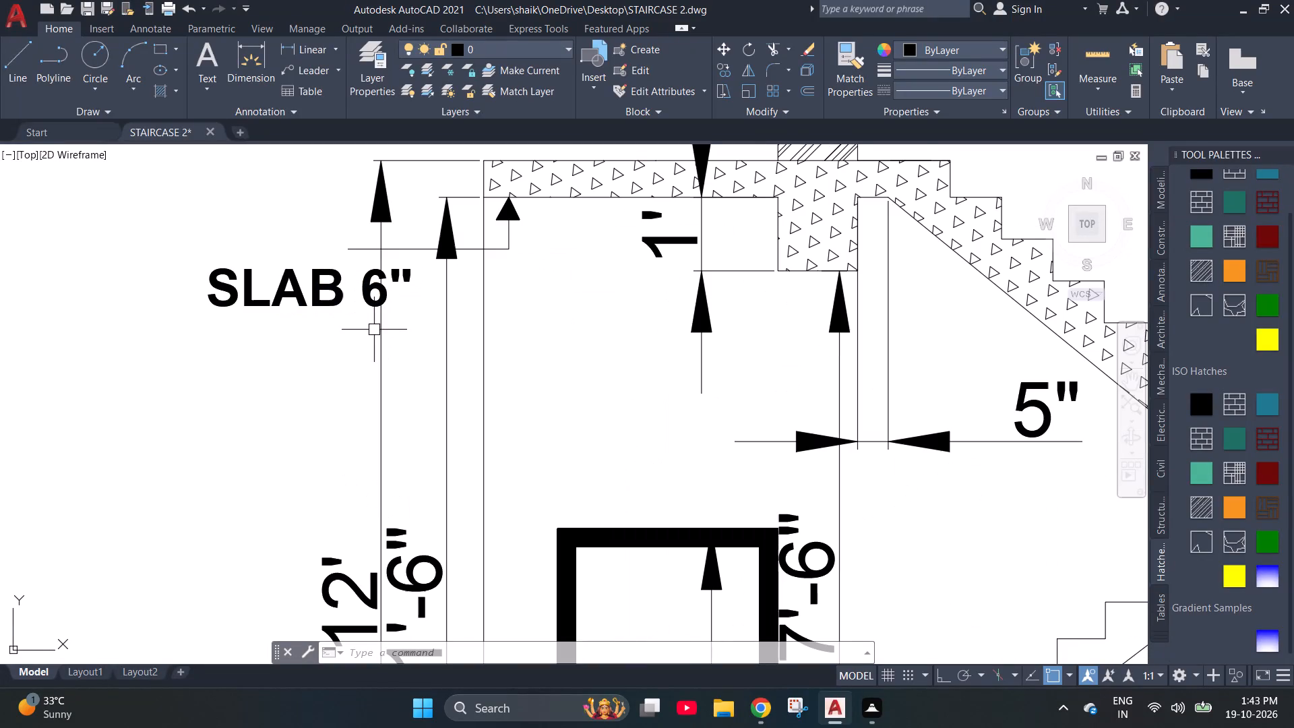
scroll(402, 400, up, 2)
scroll(414, 390, down, 4)
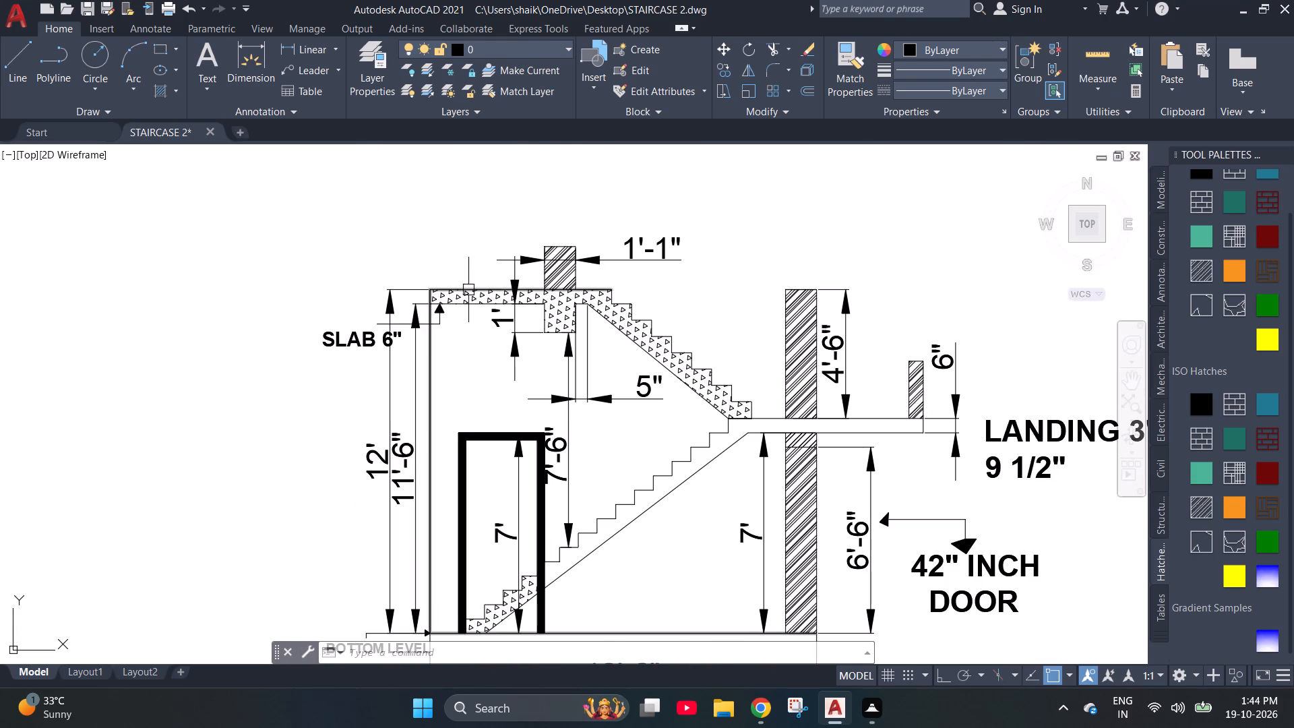
scroll(565, 277, up, 2)
scroll(565, 277, down, 1)
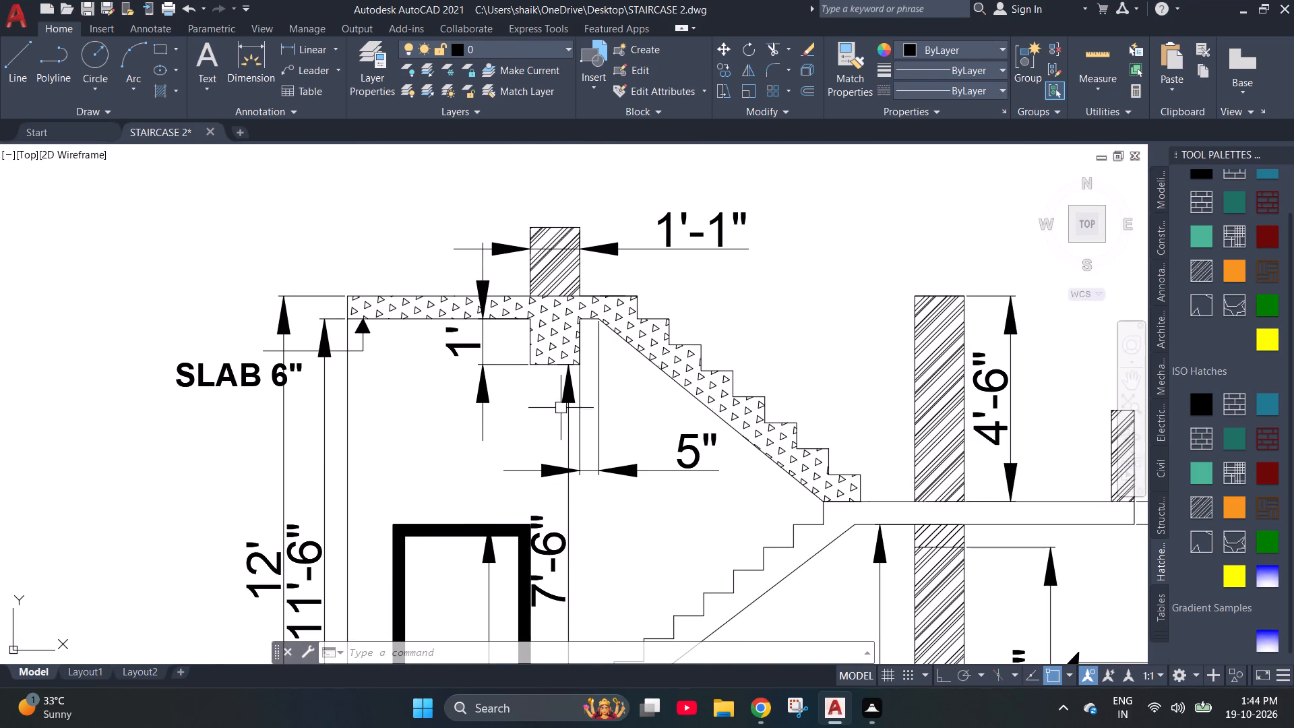
click(548, 332)
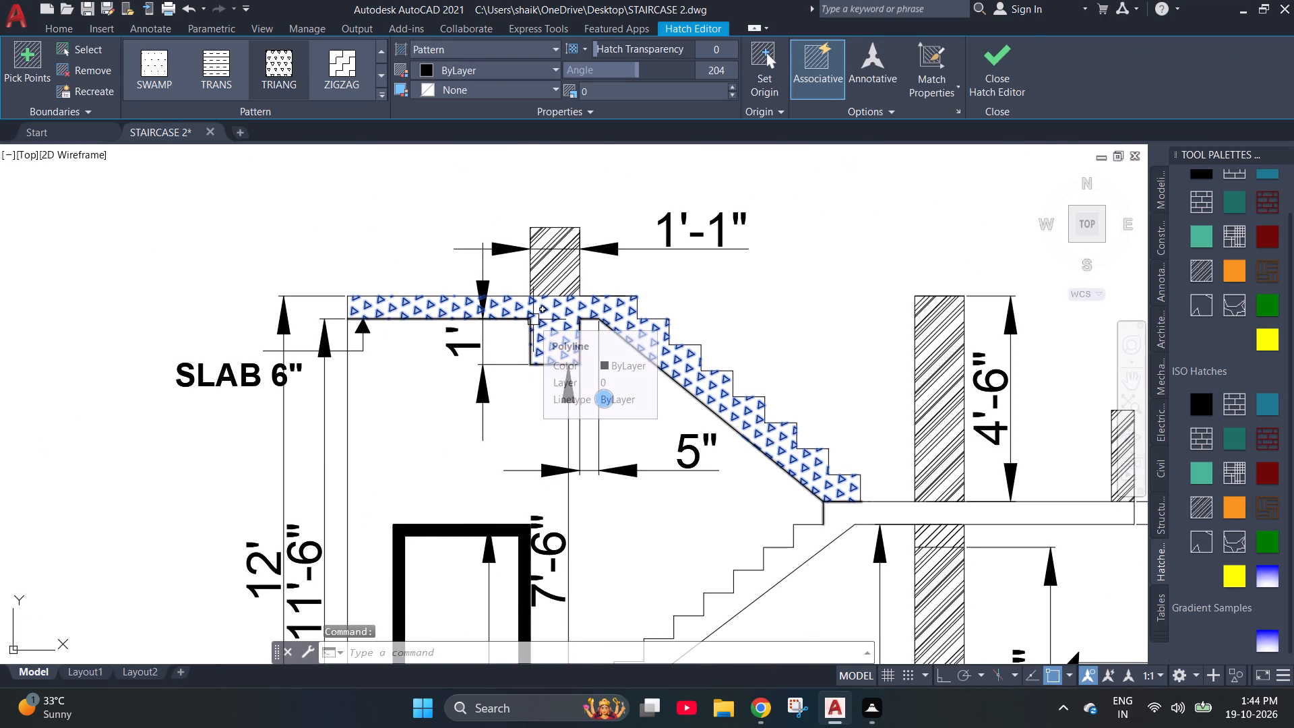
key(Escape)
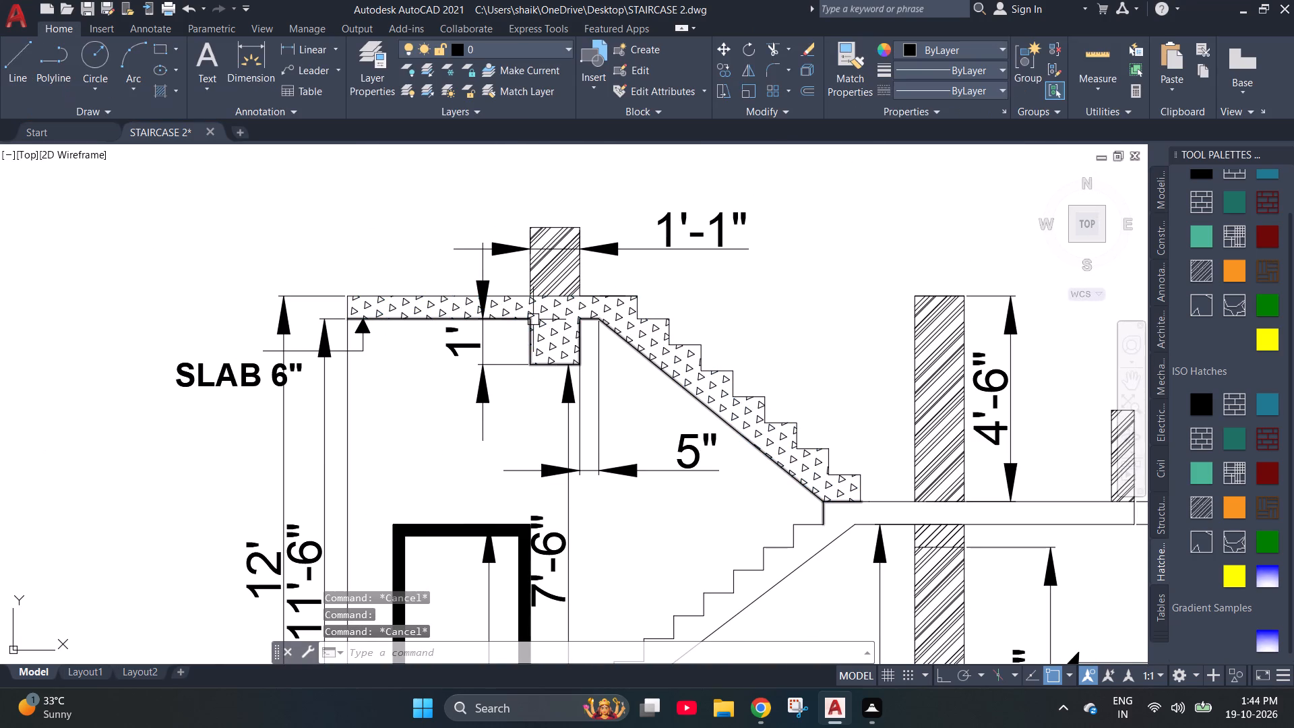
scroll(481, 376, down, 2)
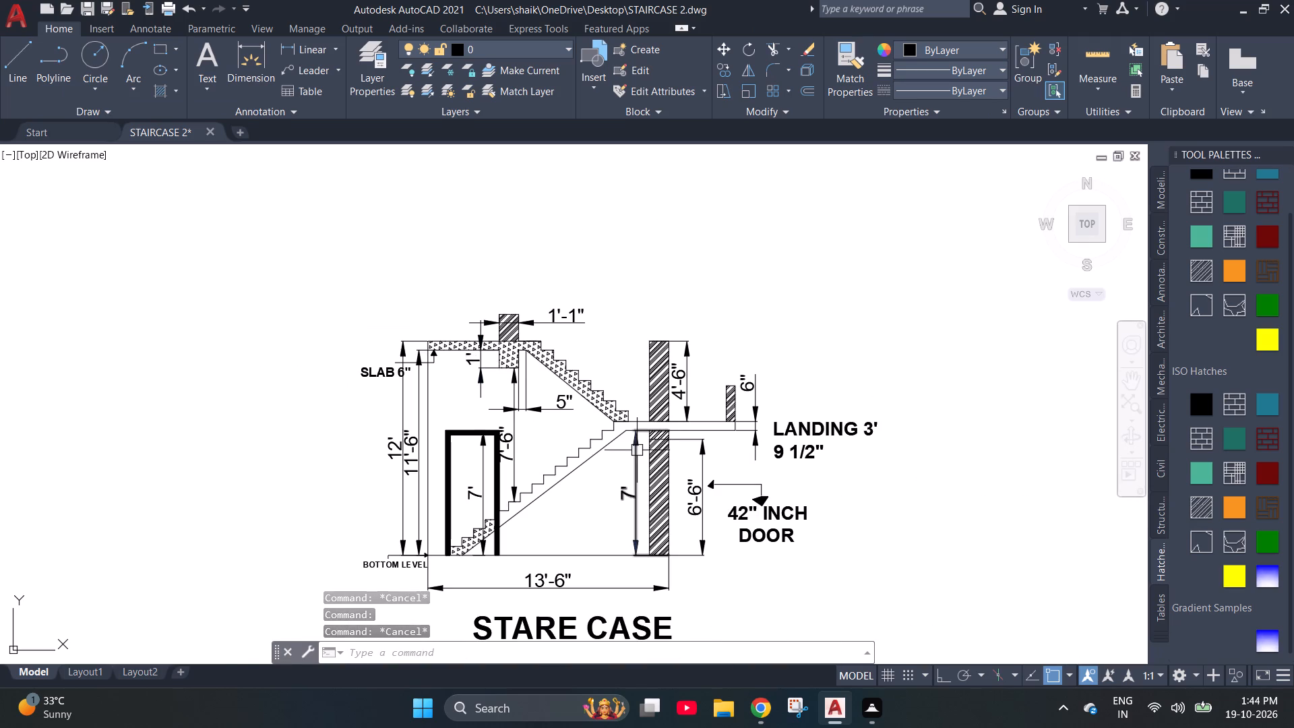
scroll(636, 451, up, 2)
scroll(661, 297, down, 1)
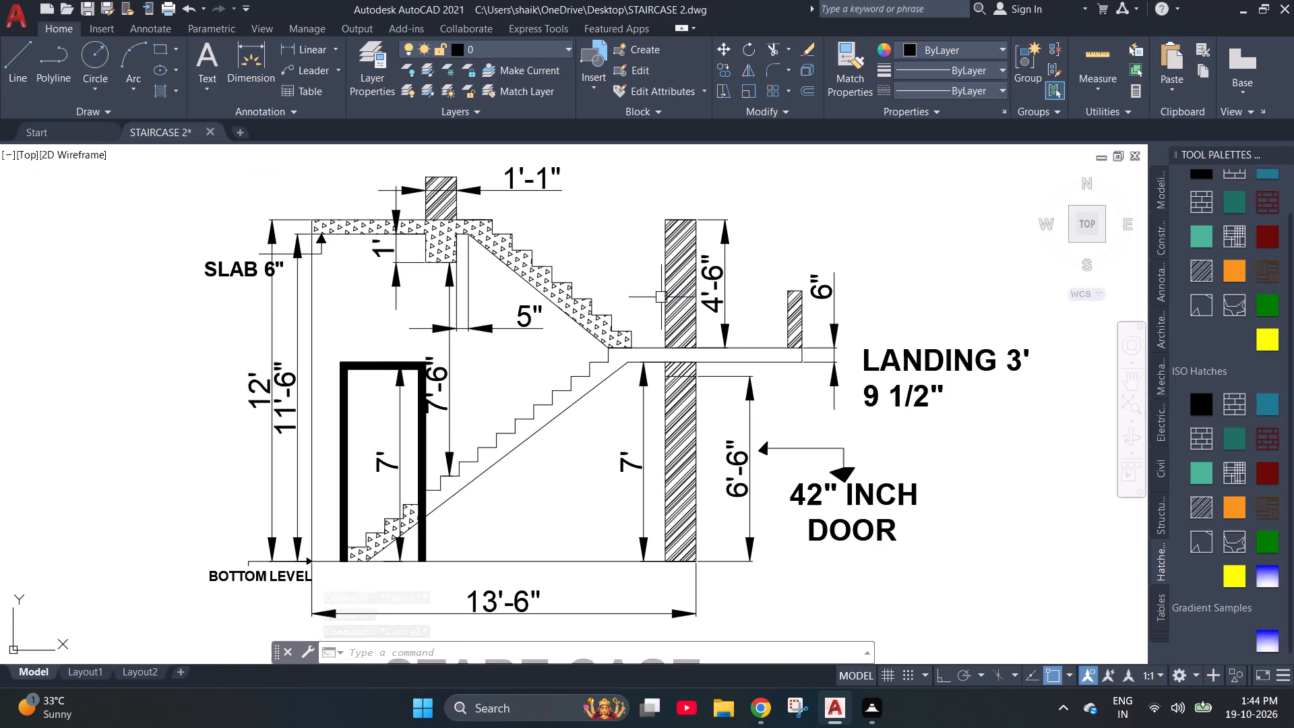
scroll(372, 556, up, 2)
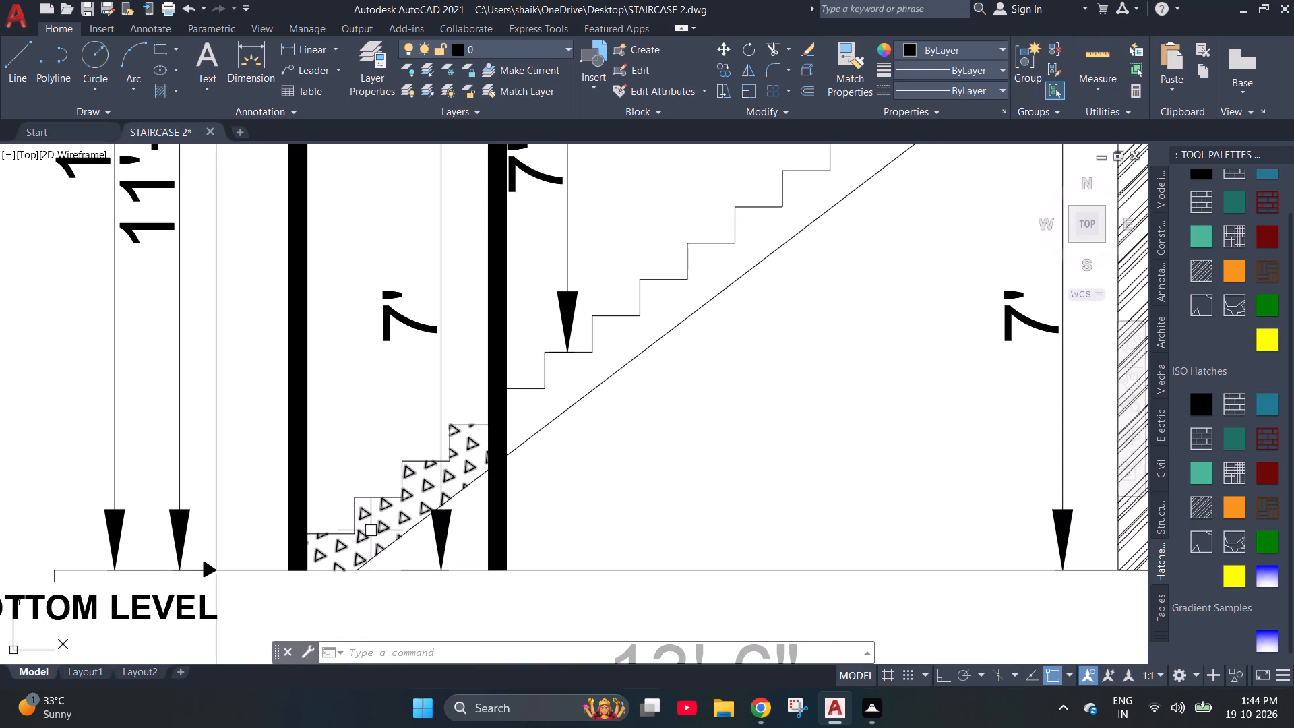
scroll(358, 514, down, 2)
scroll(342, 541, up, 2)
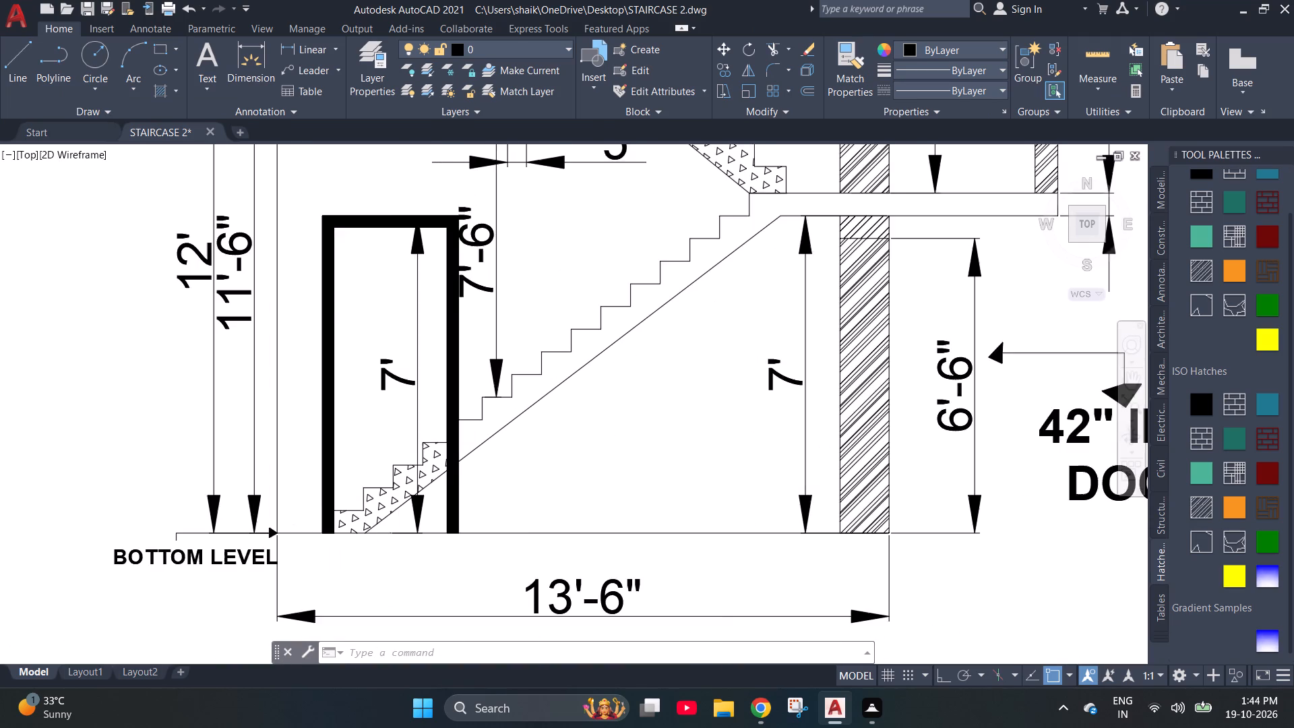
scroll(345, 537, up, 2)
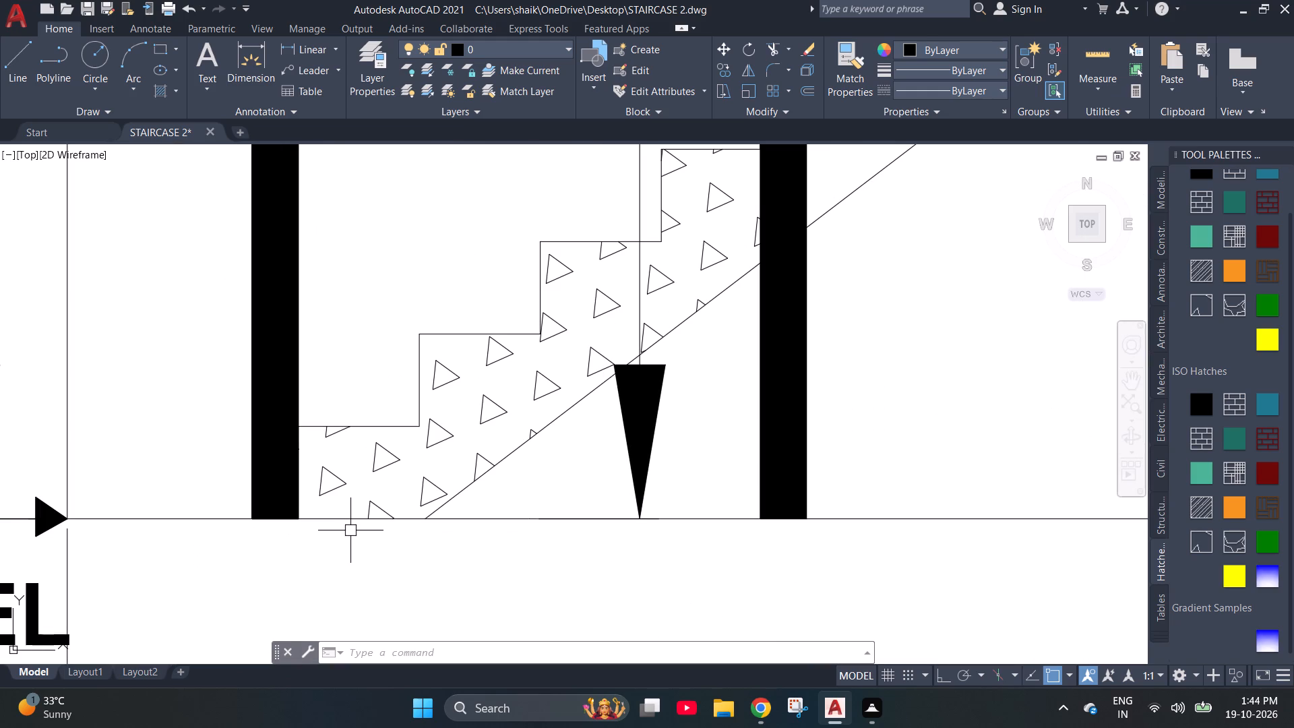
scroll(352, 528, down, 2)
scroll(353, 525, up, 2)
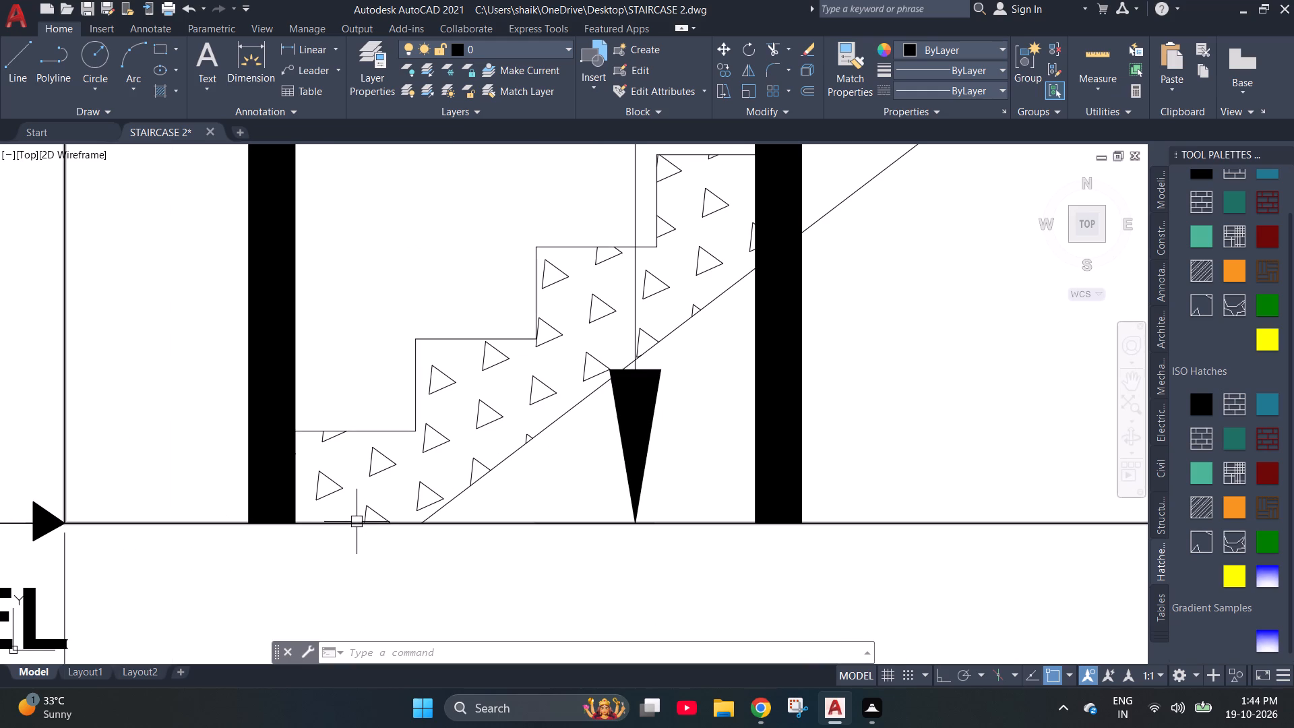
scroll(357, 522, down, 5)
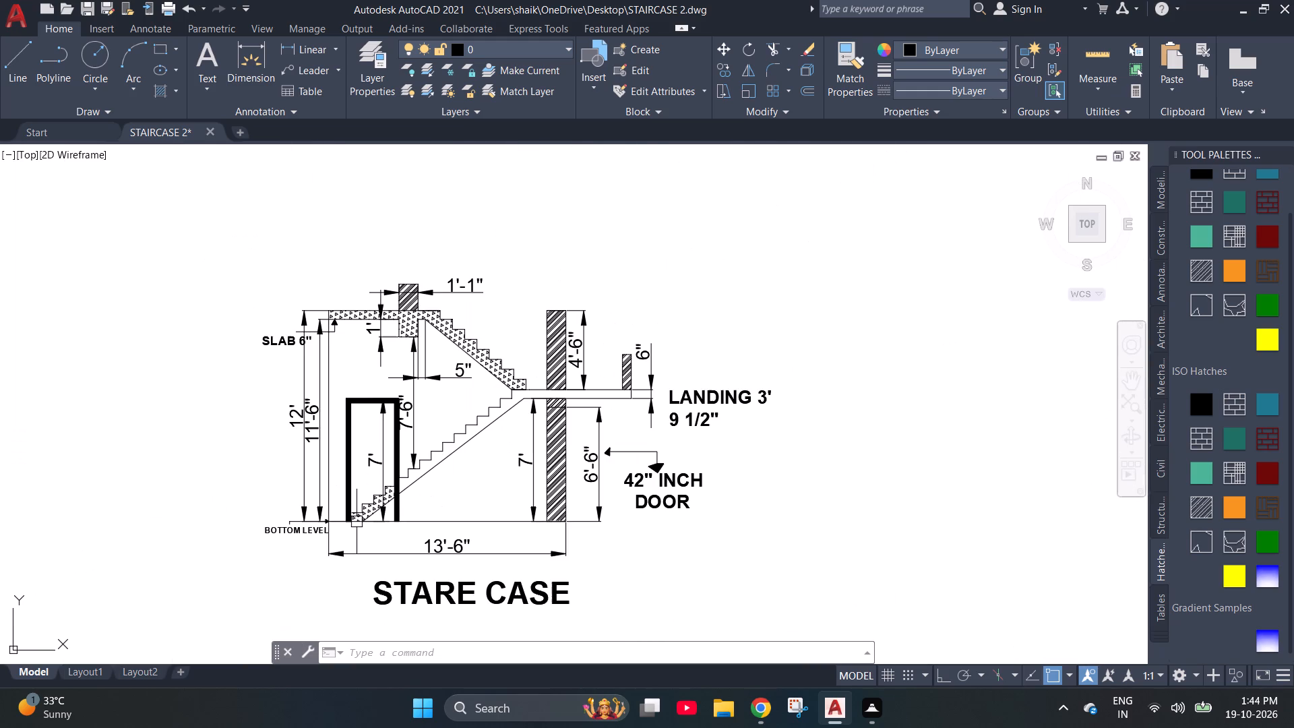
Inspect the hatches of the tall wall, the landing parapet, the slab and the upper wall stub by selecting them.
scroll(557, 395, up, 4)
scroll(556, 394, down, 1)
click(543, 469)
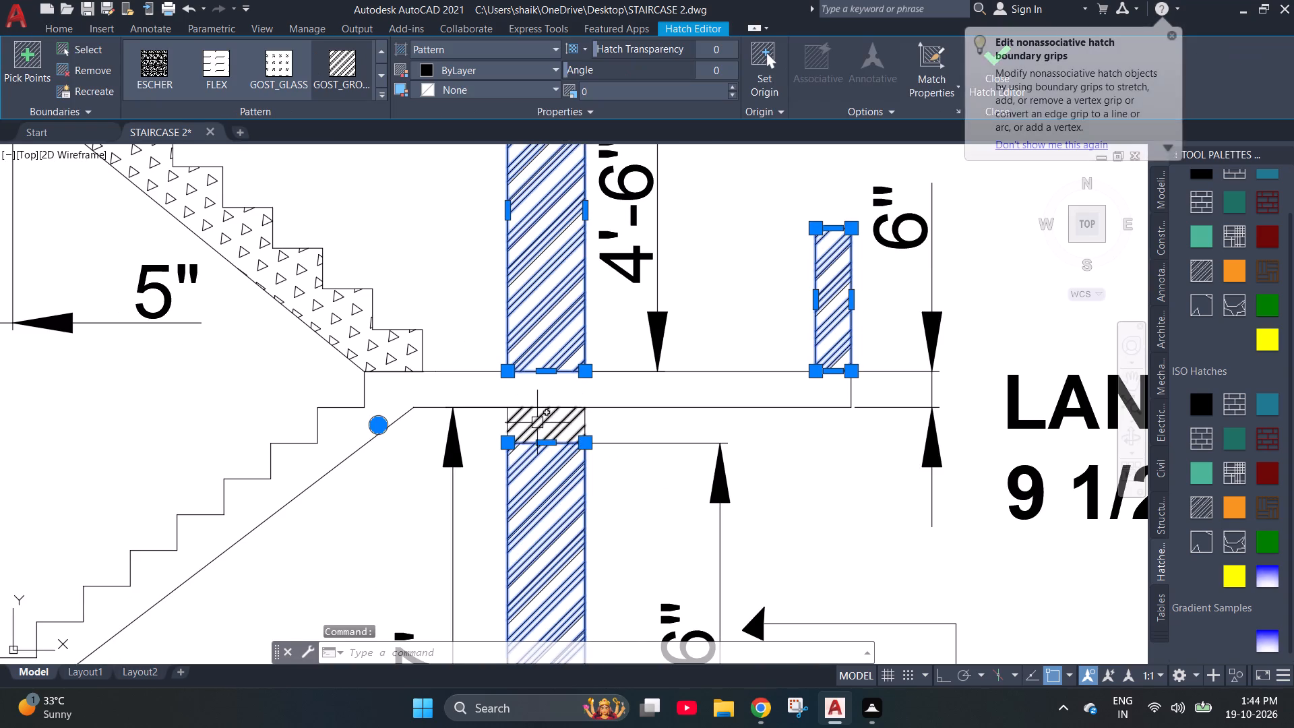
key(Escape)
scroll(20, 273, down, 2)
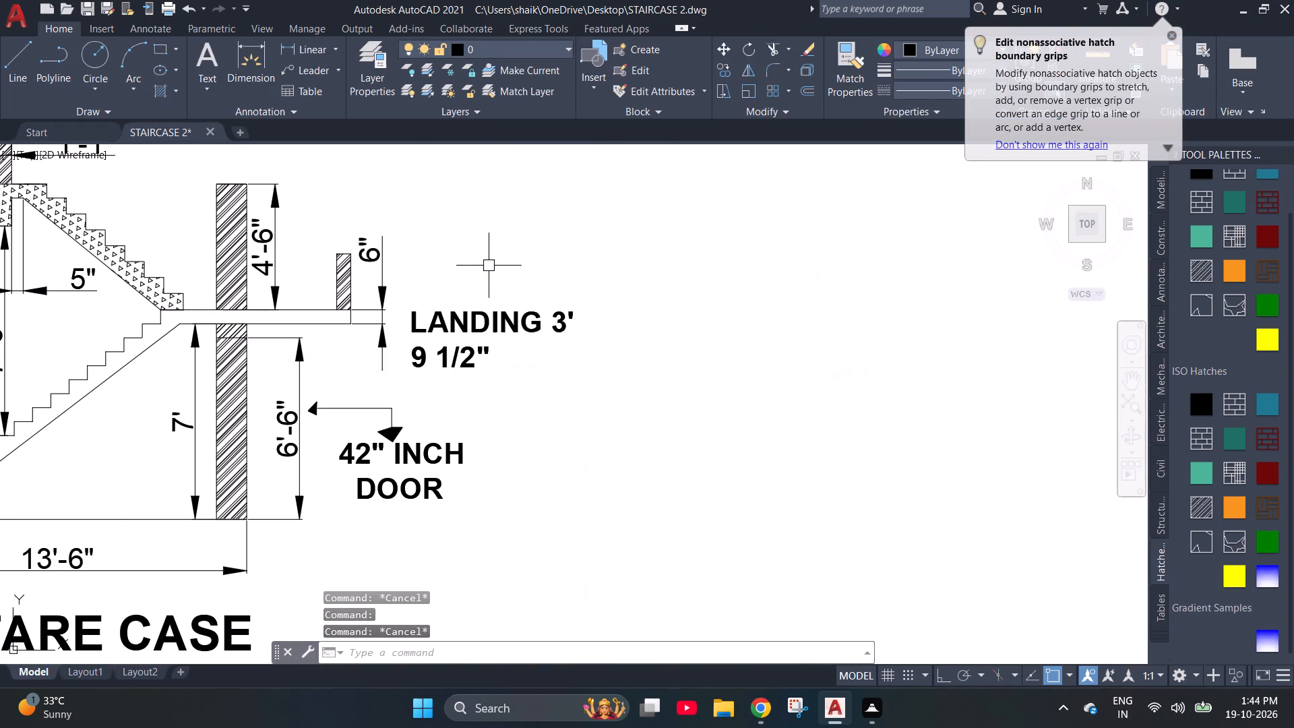
scroll(301, 276, up, 3)
click(482, 278)
key(Escape)
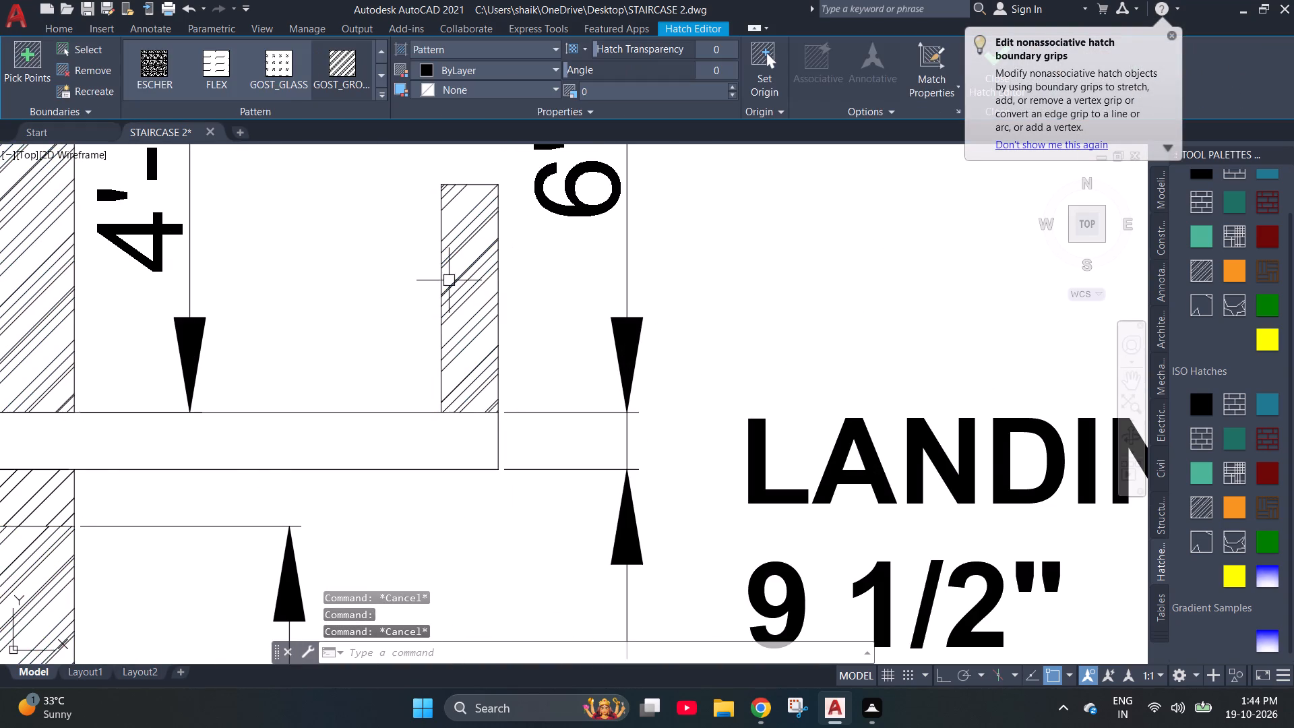
scroll(606, 272, down, 1)
scroll(520, 287, down, 2)
scroll(510, 359, down, 1)
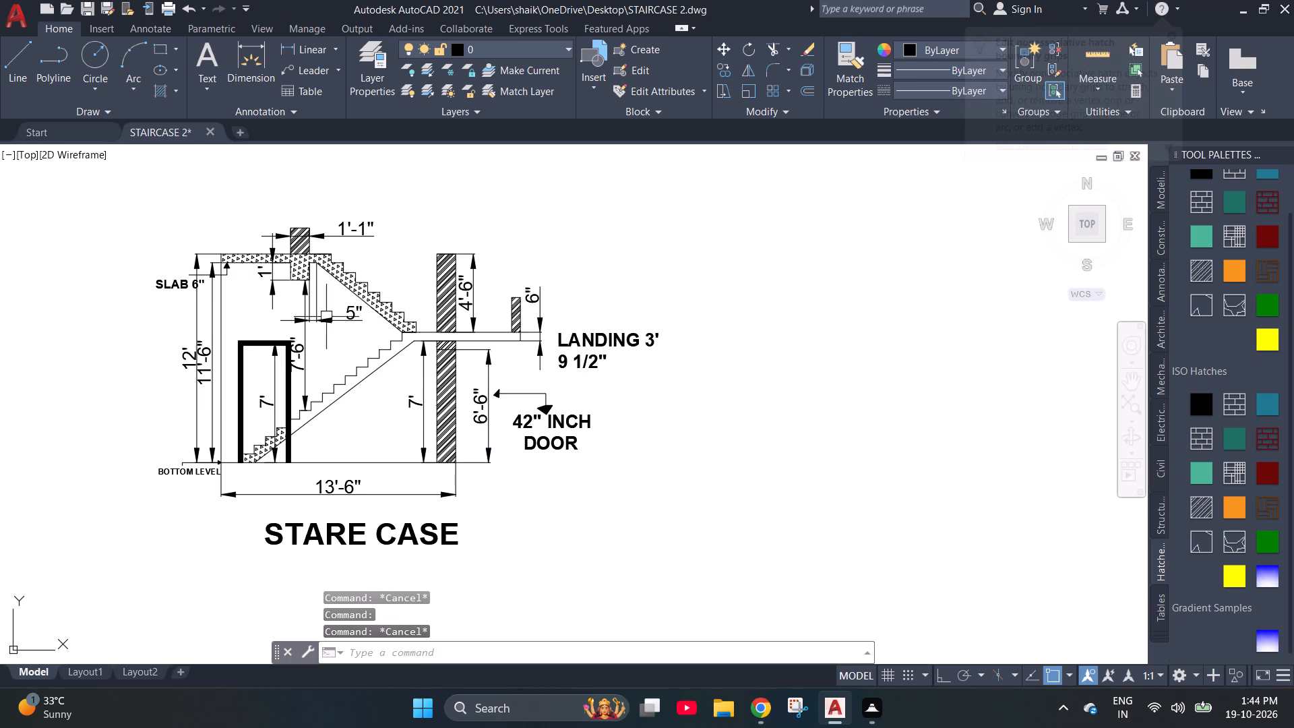
scroll(181, 271, up, 2)
click(328, 242)
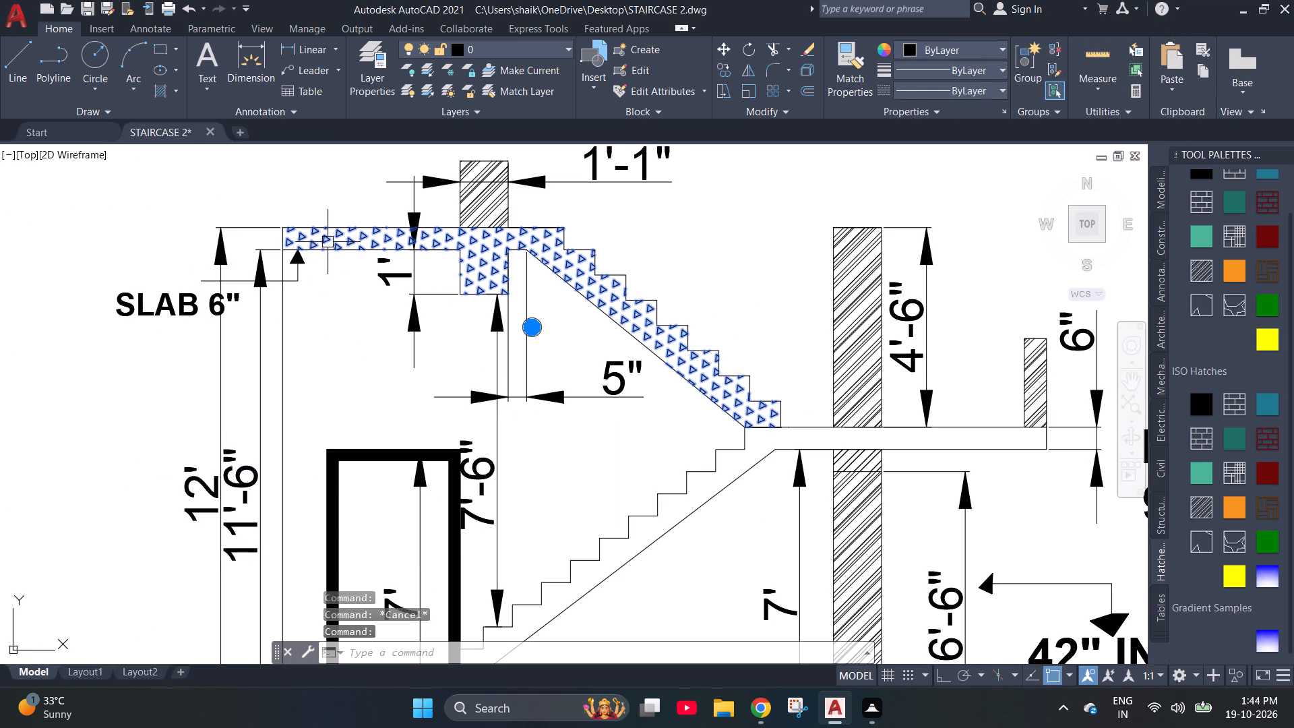
key(Escape)
scroll(500, 274, down, 1)
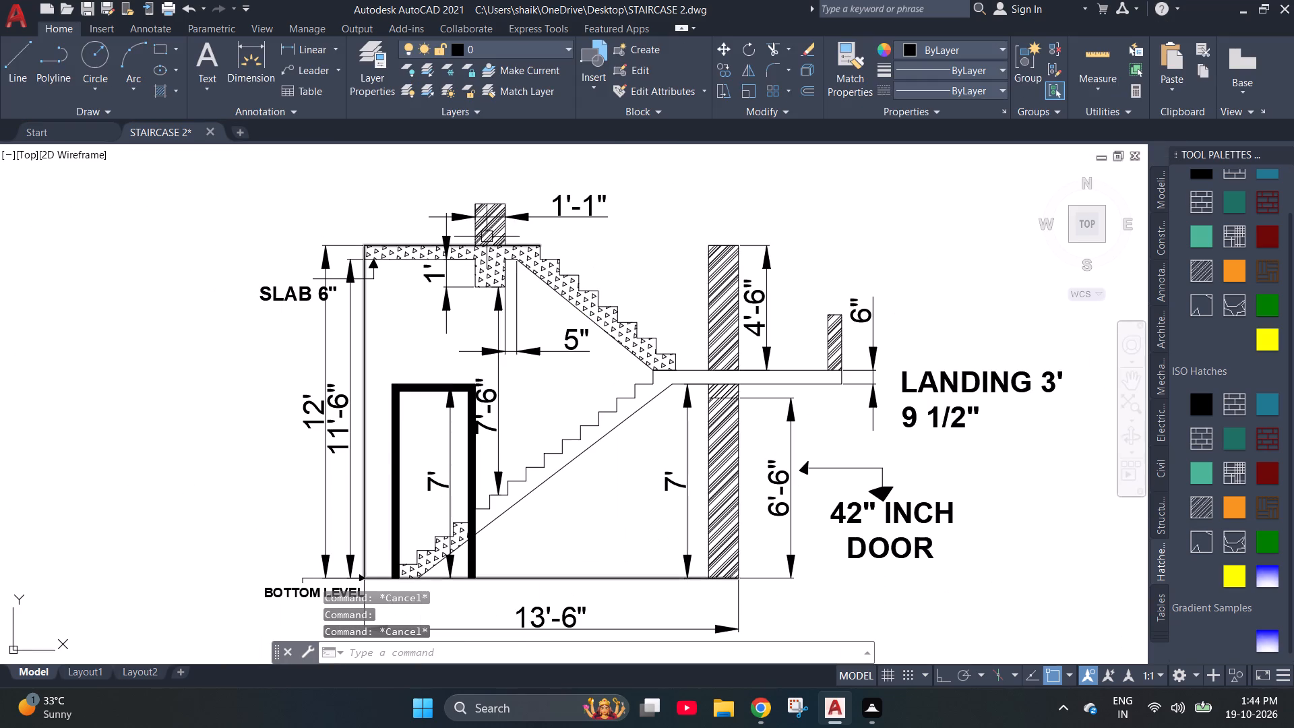
click(476, 214)
key(Escape)
click(485, 256)
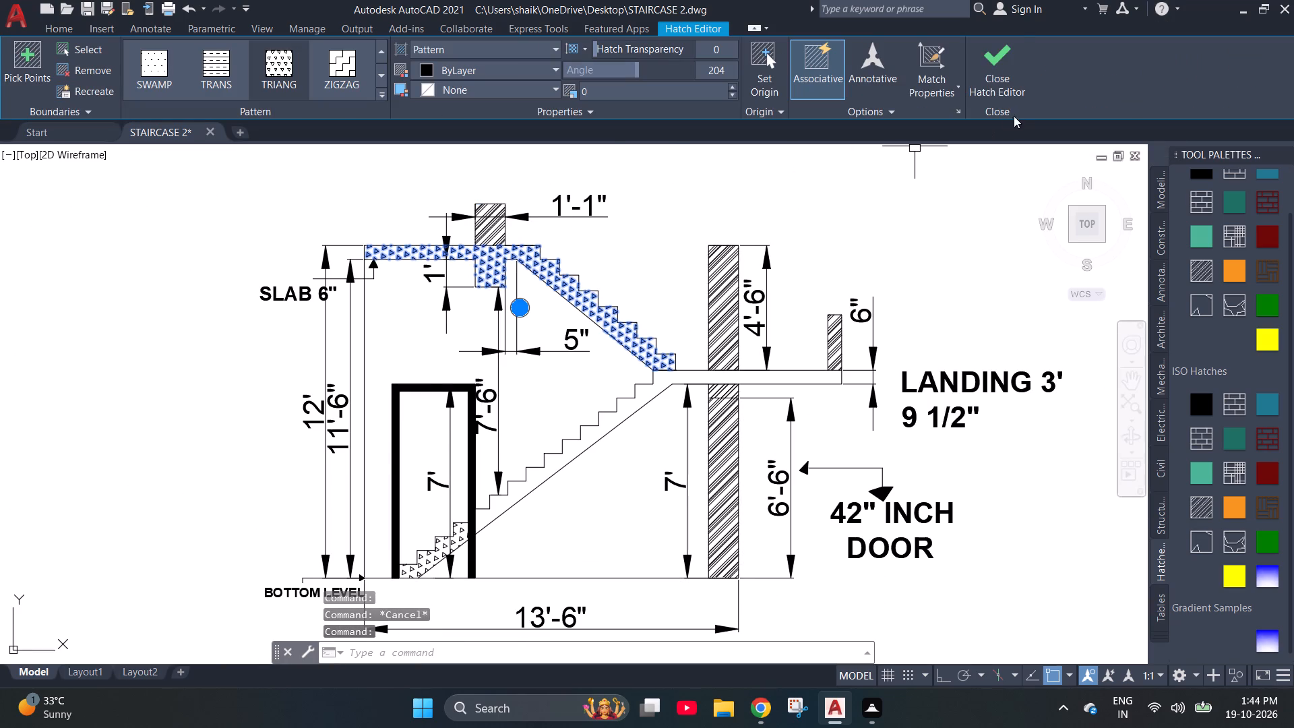
click(1004, 84)
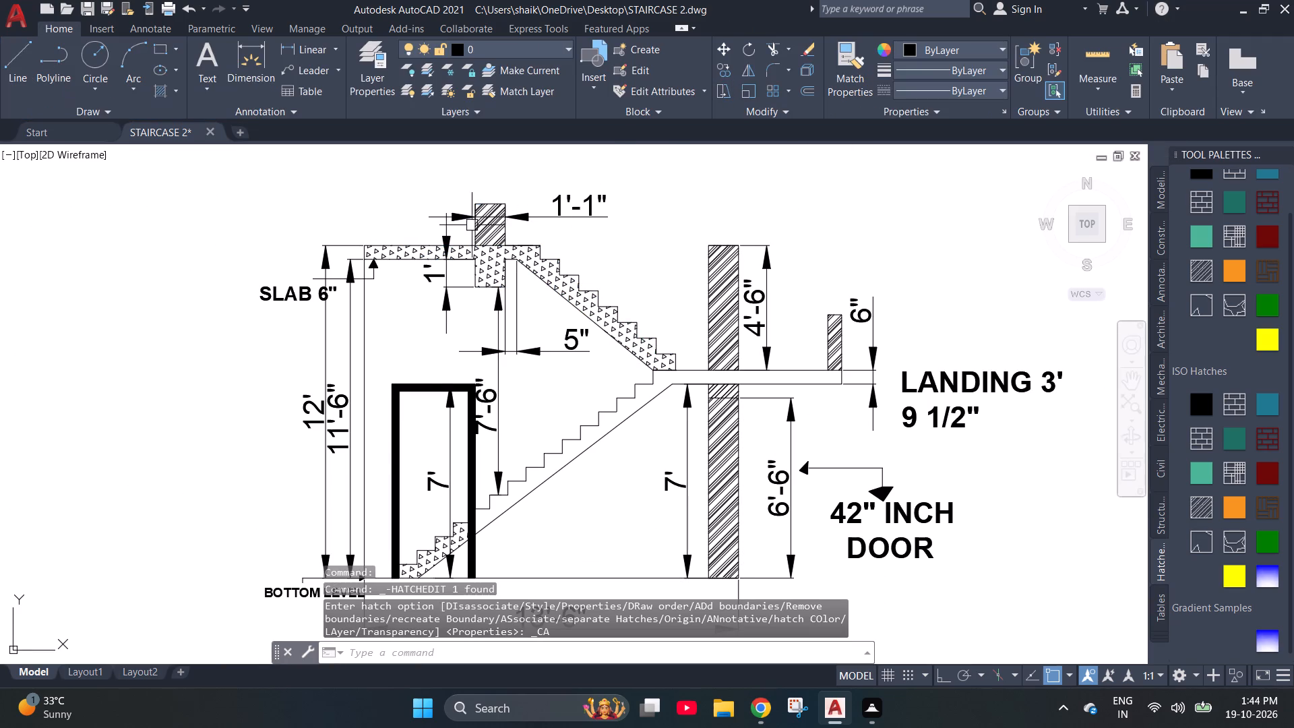
Reduce the pattern scale of the diagonal wall hatch so its lines are denser on the tall wall, upper stub and landing parapet.
click(722, 298)
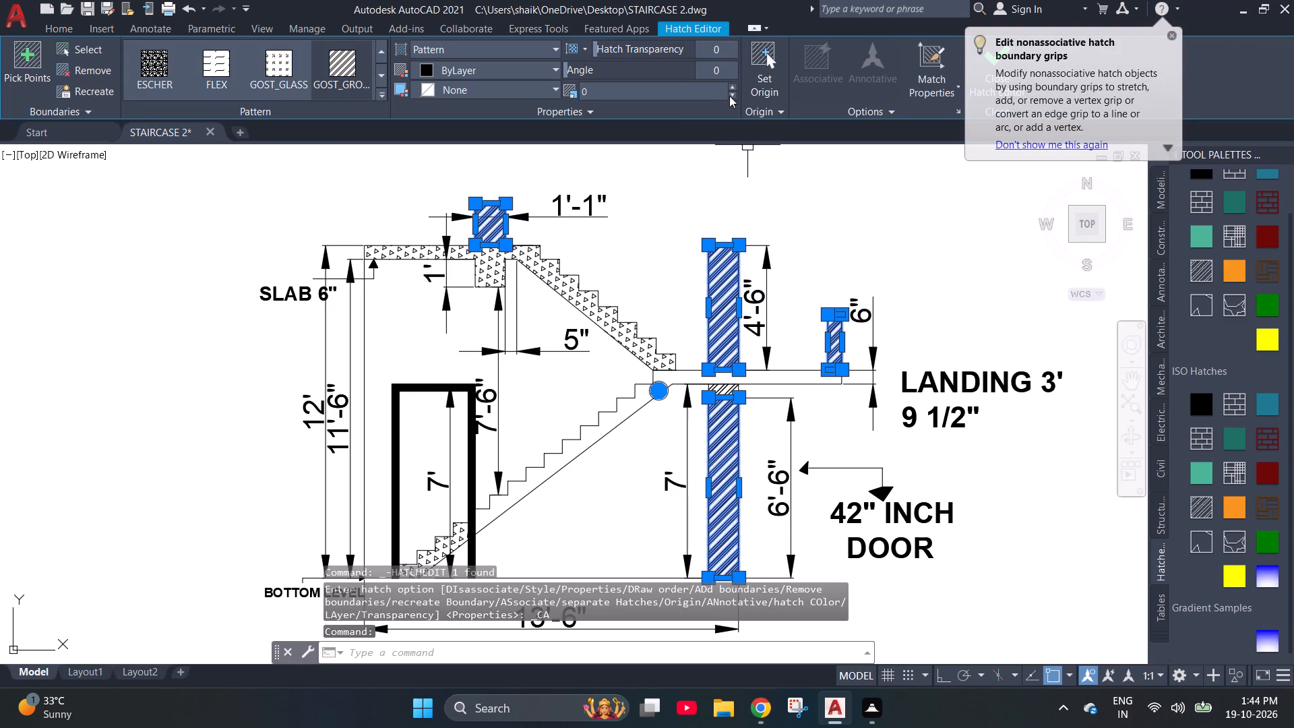
triple_click(729, 96)
click(729, 96)
click(723, 84)
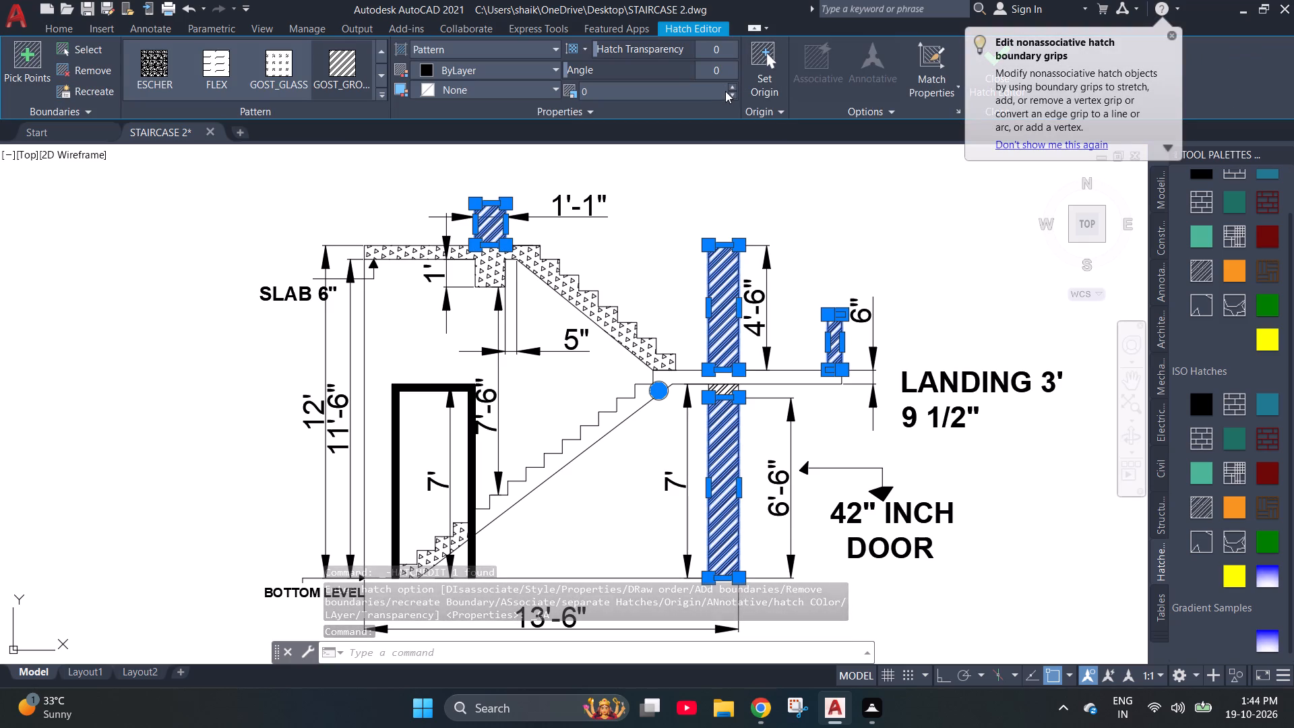
click(729, 87)
double_click(731, 86)
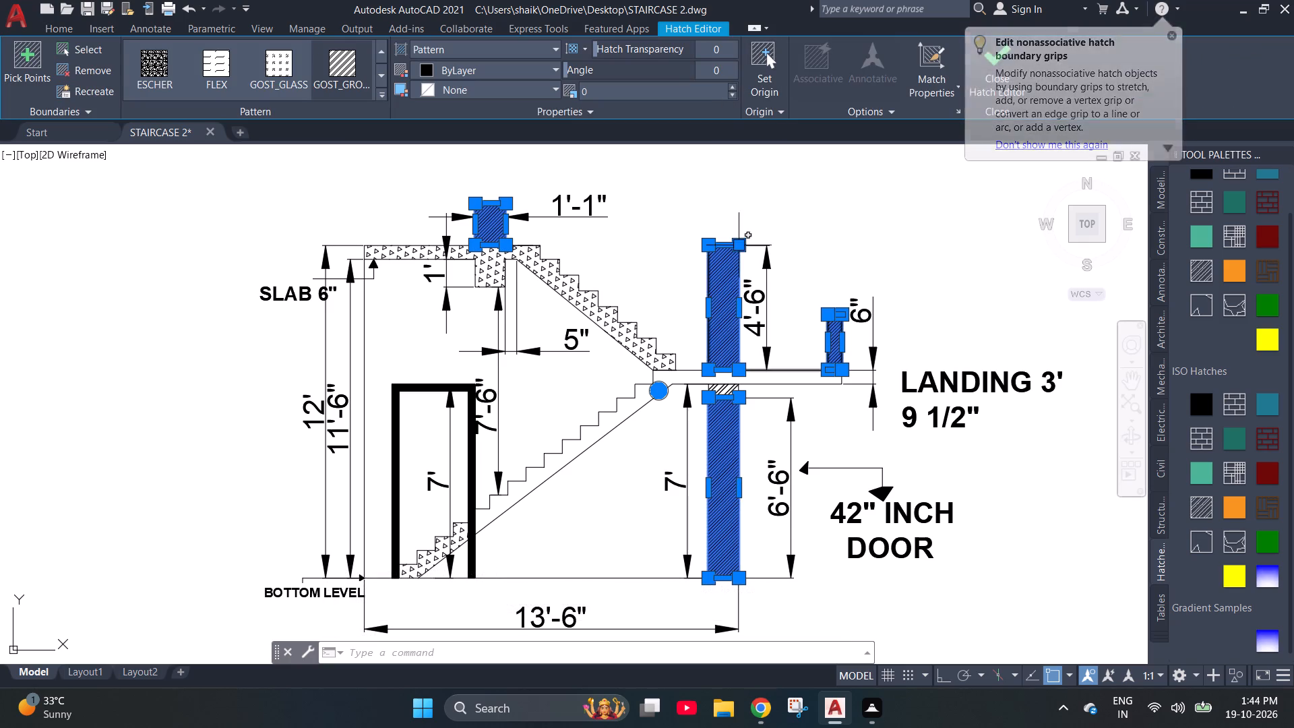
click(722, 223)
key(Escape)
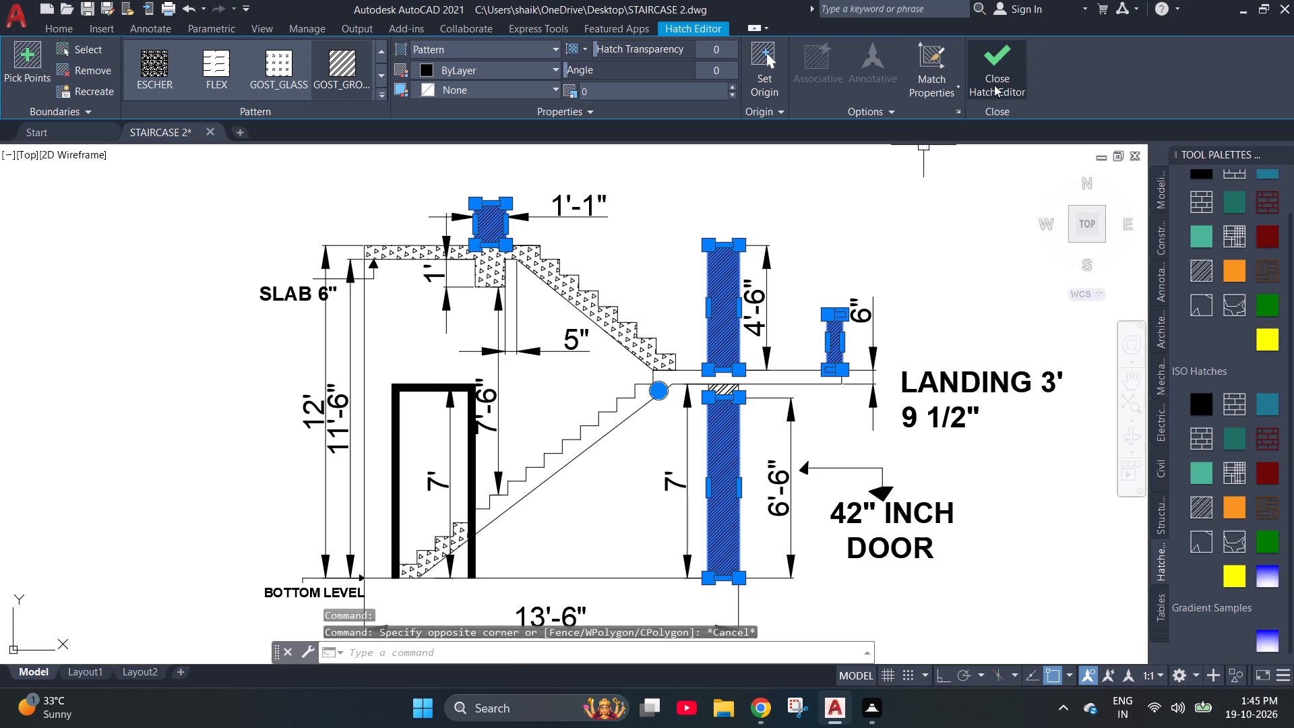
click(994, 84)
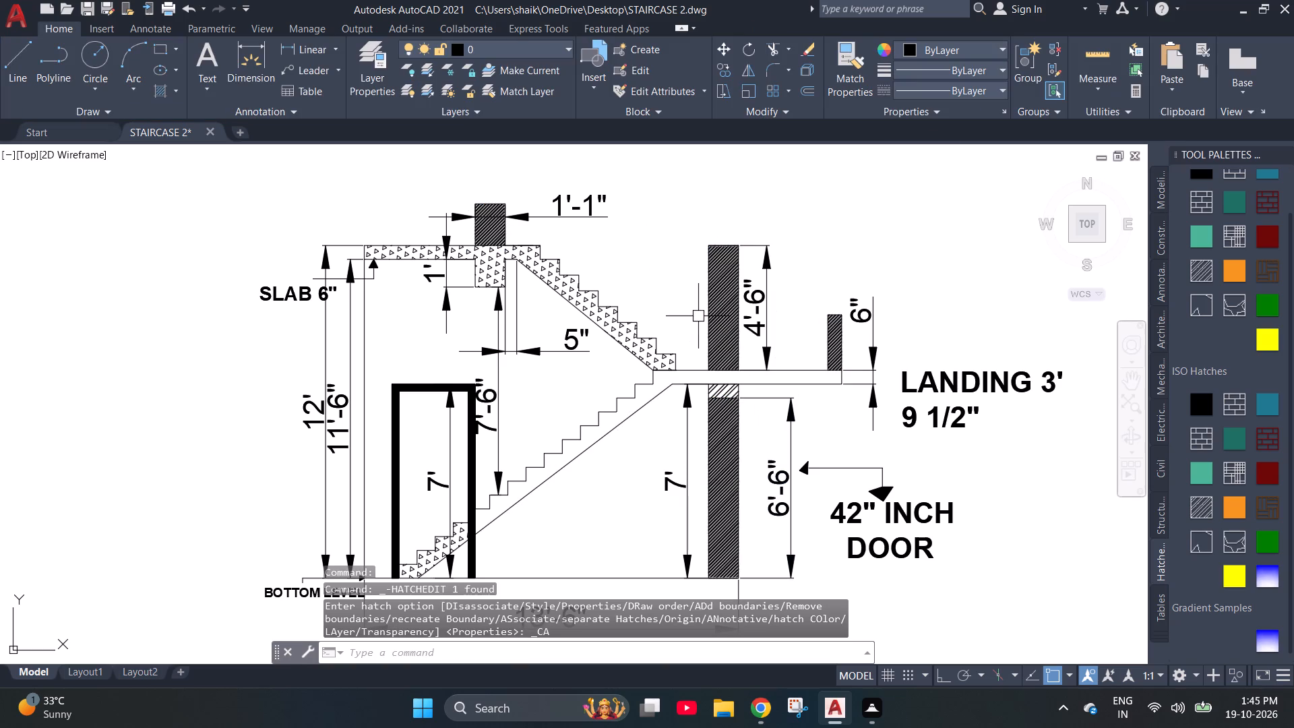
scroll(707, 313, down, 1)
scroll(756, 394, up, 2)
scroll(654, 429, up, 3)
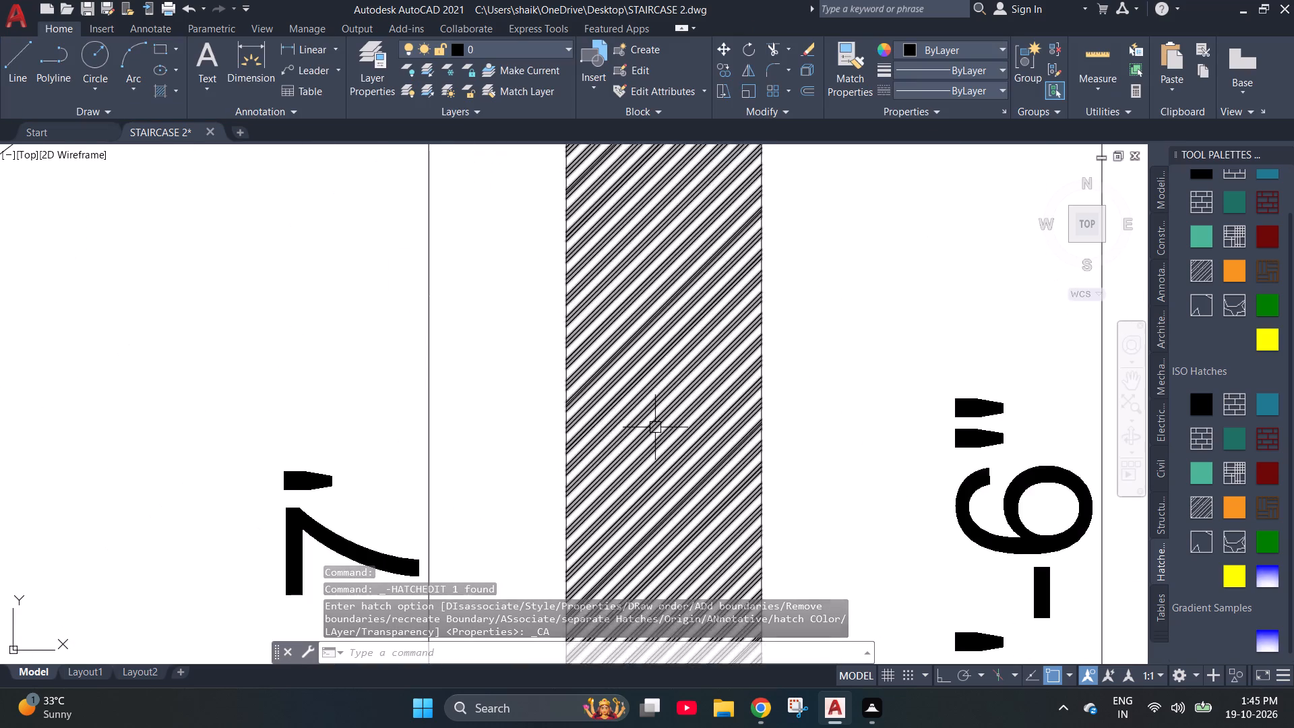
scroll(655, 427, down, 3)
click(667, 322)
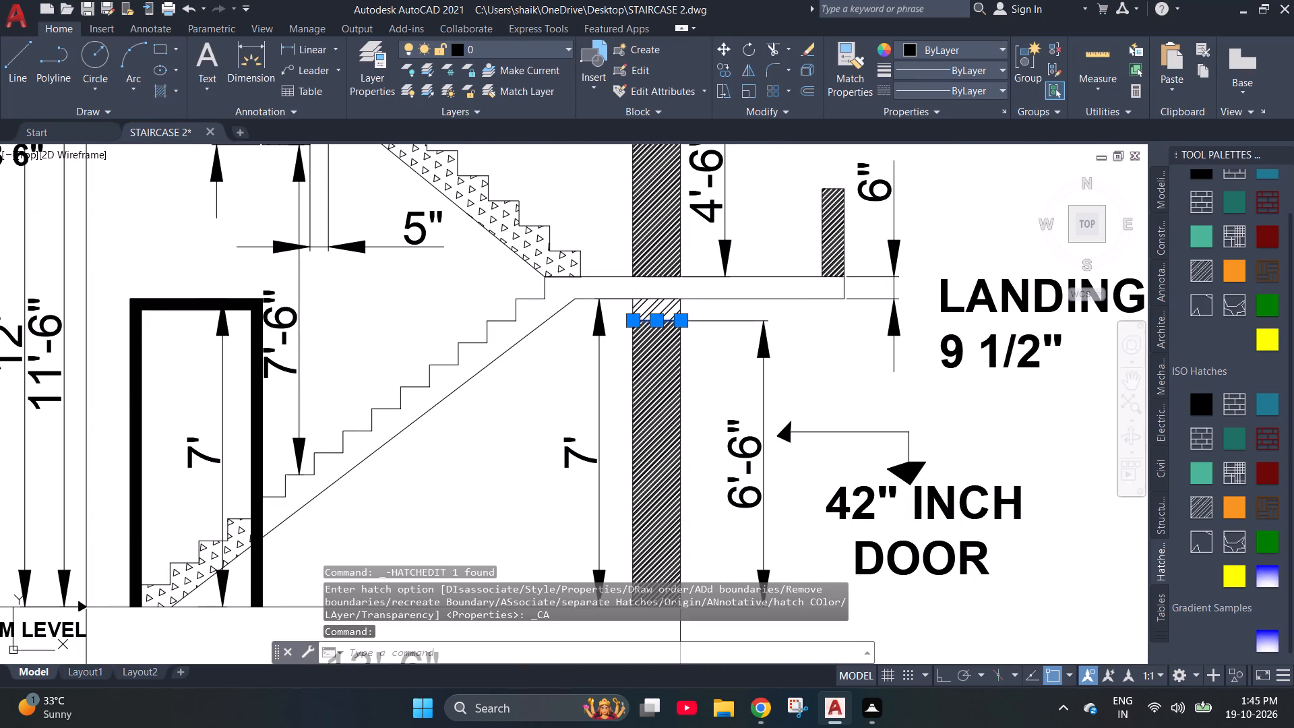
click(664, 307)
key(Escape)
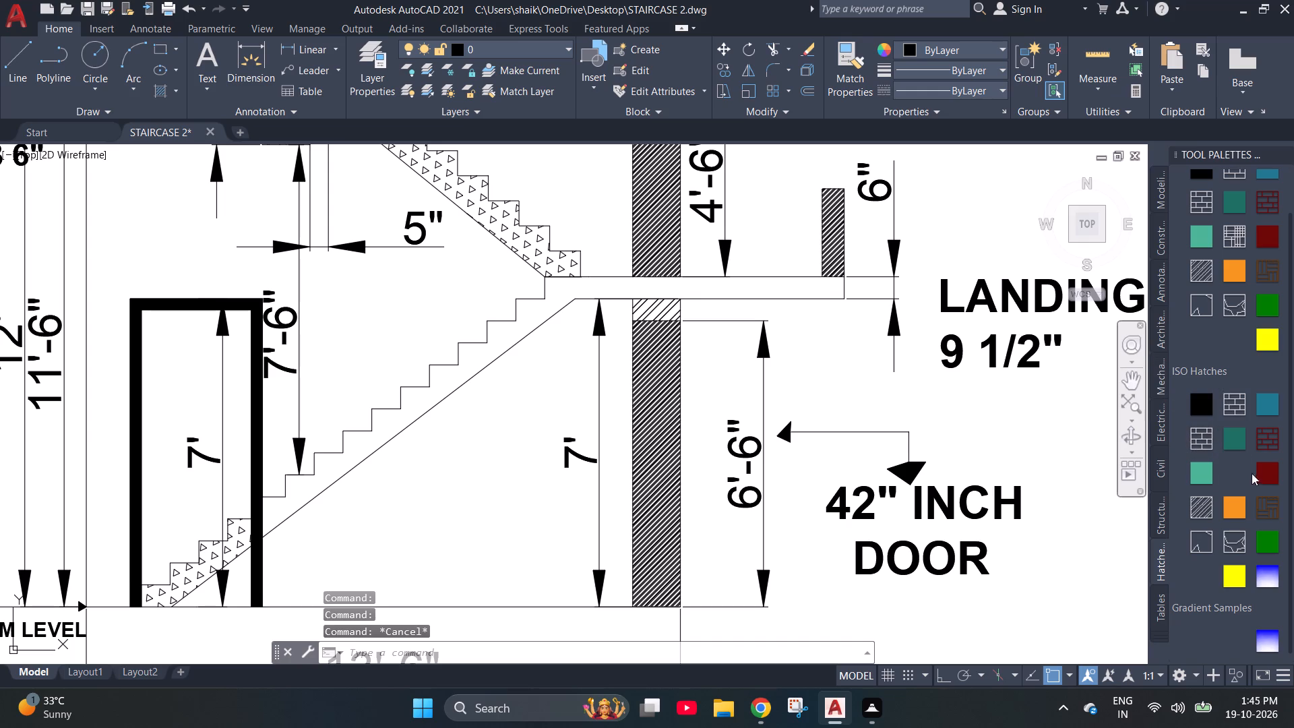
Fill the short wall segment just below the landing slab with the square block-pattern ISO hatch.
click(1226, 480)
click(645, 308)
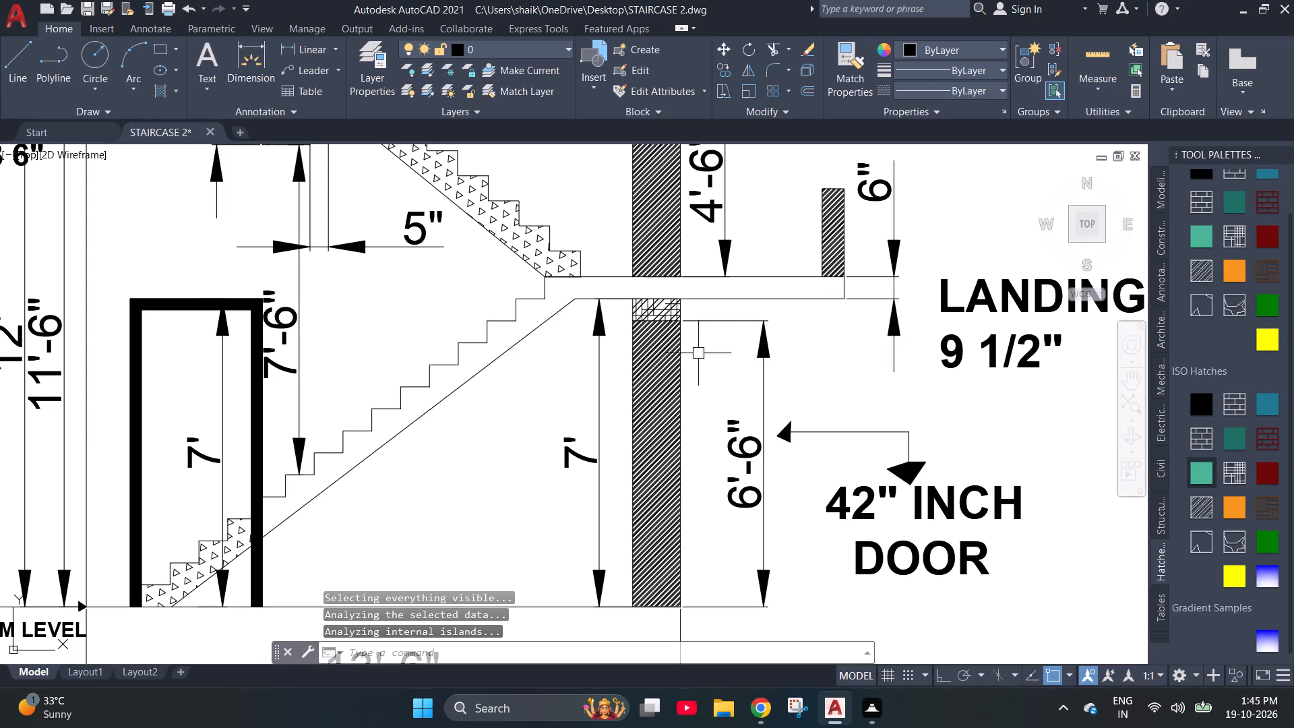
scroll(554, 346, down, 1)
key(Escape)
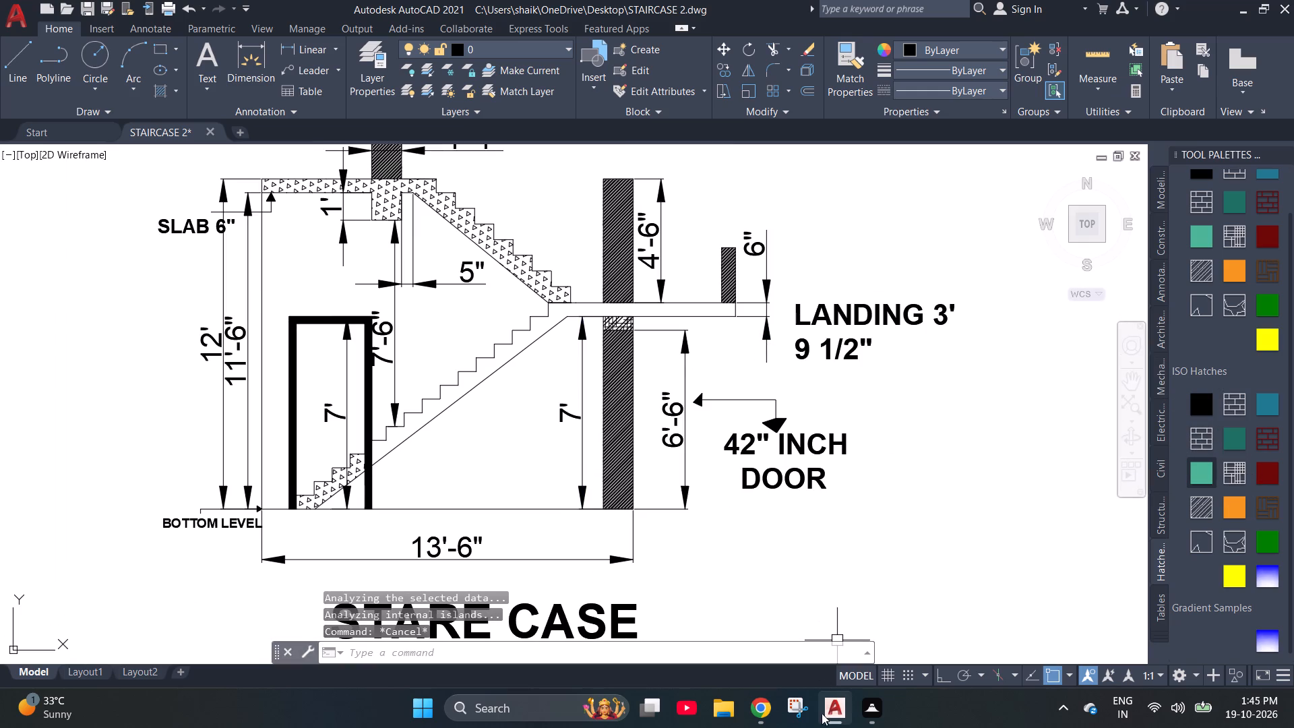